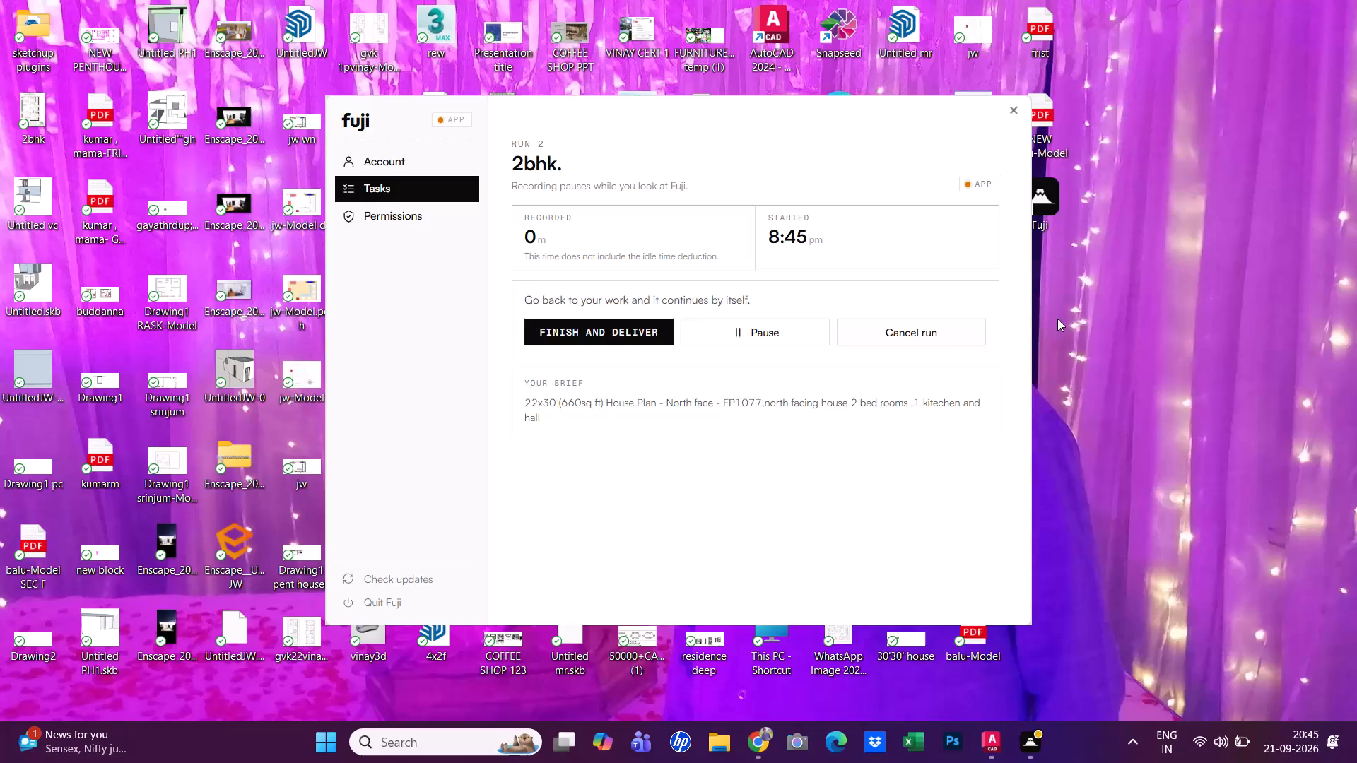
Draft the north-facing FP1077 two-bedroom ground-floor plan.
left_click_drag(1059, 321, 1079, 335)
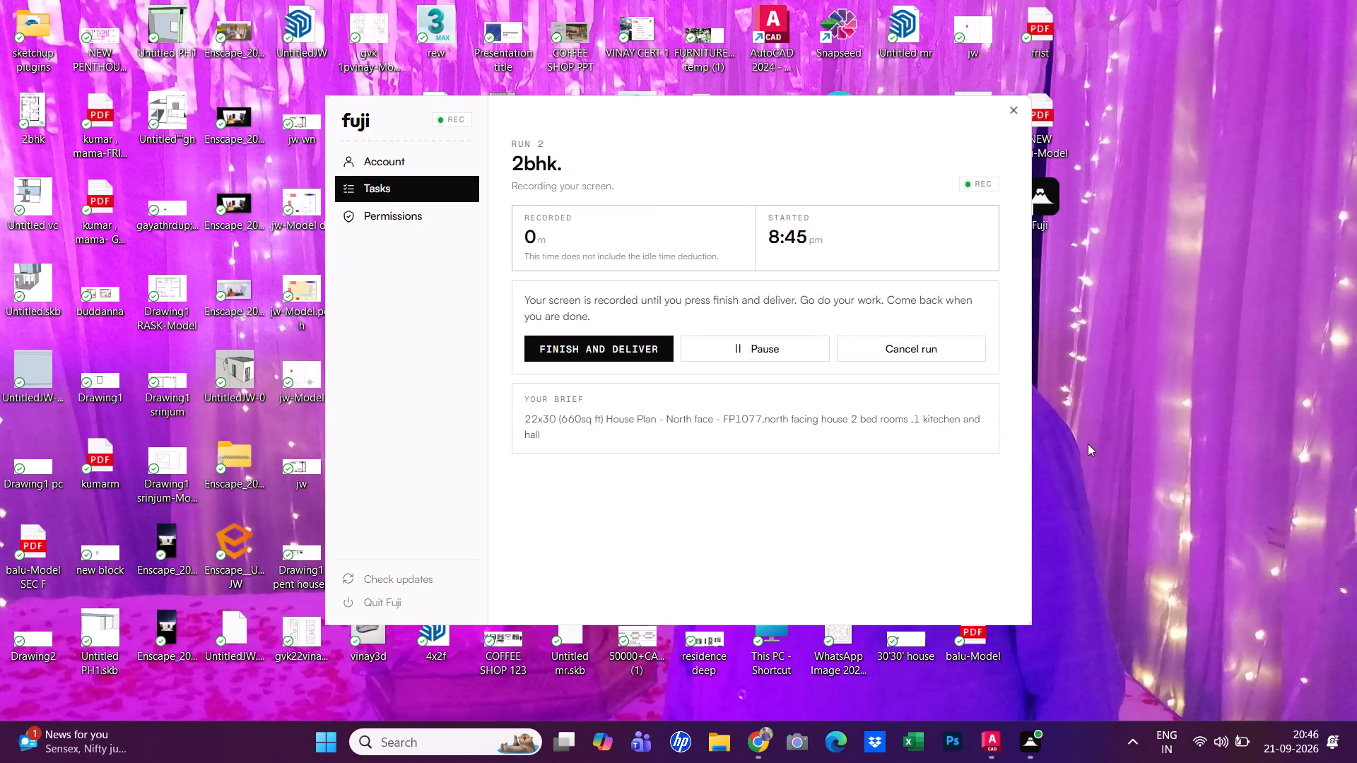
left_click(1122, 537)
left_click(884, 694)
Switch to AutoCAD for work on the 2bhk house plan.
left_click(992, 755)
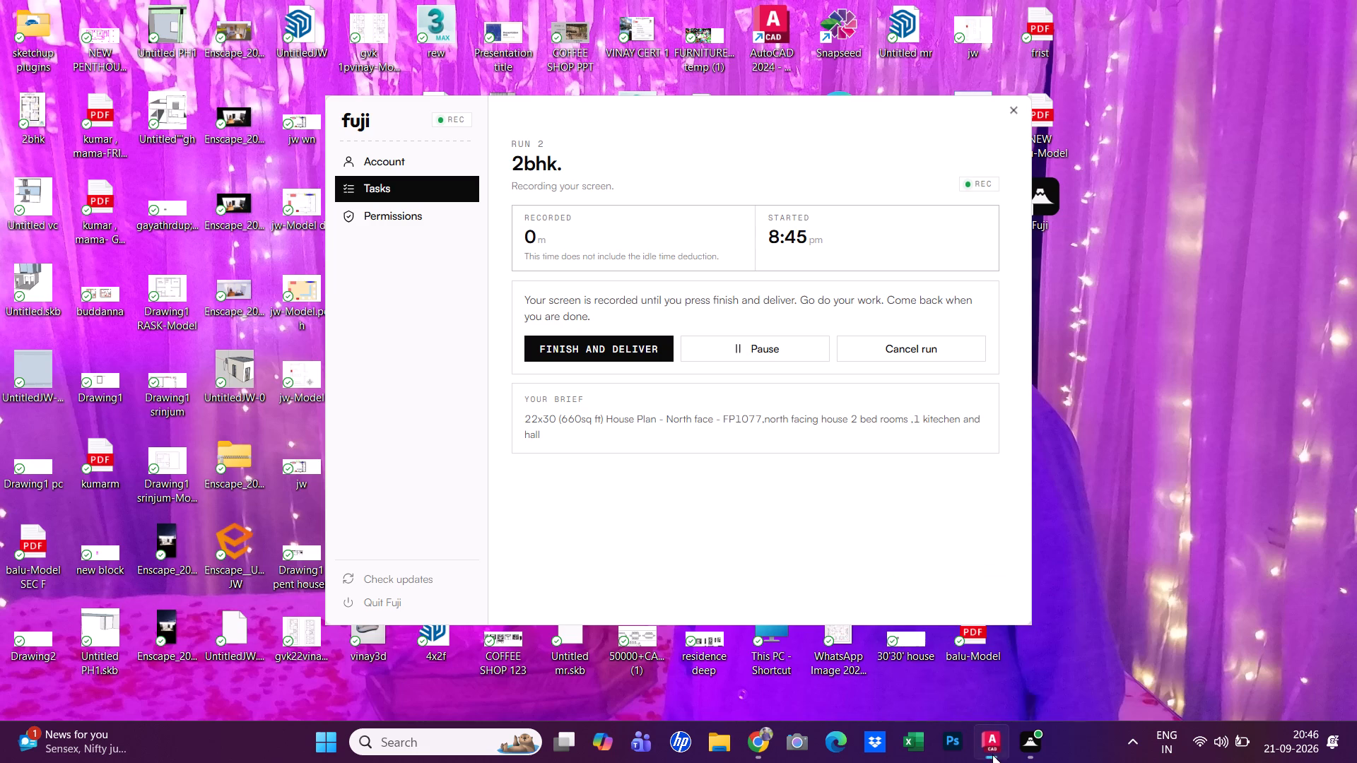
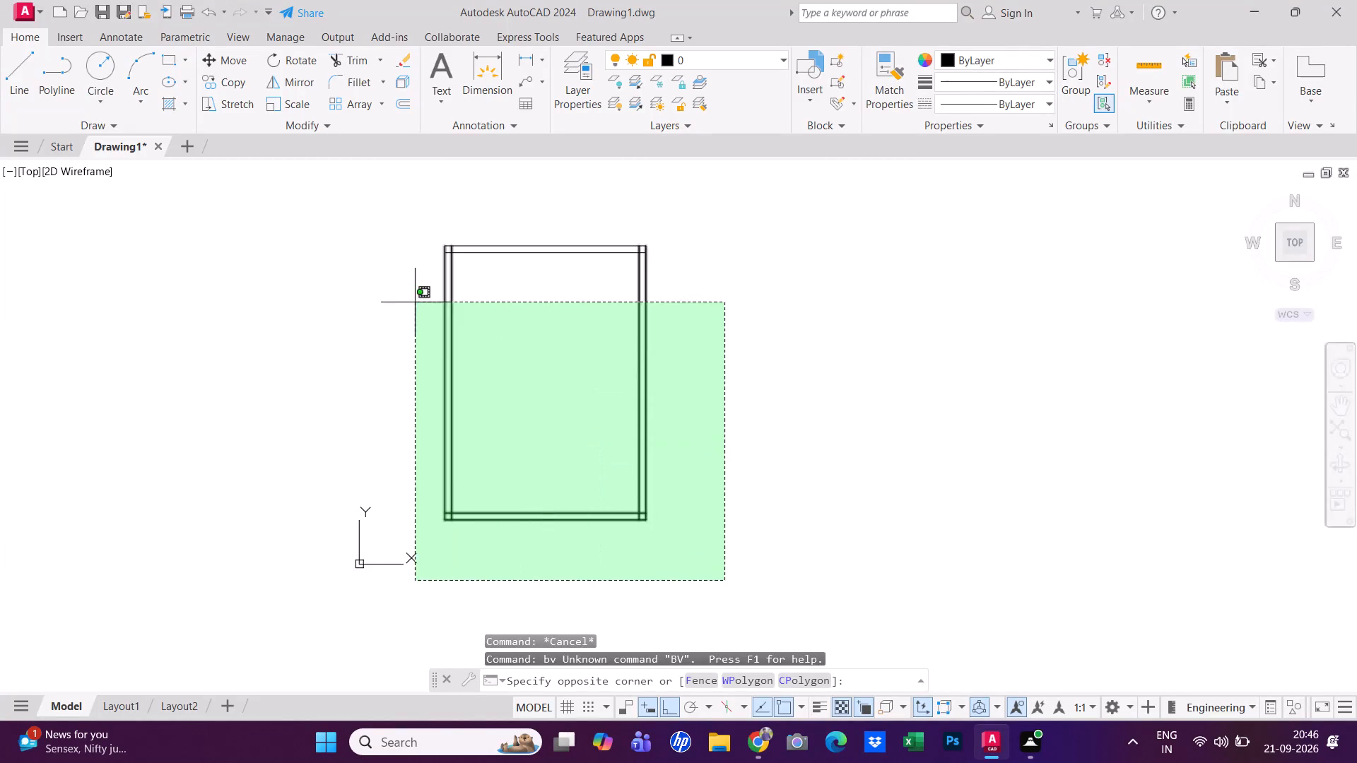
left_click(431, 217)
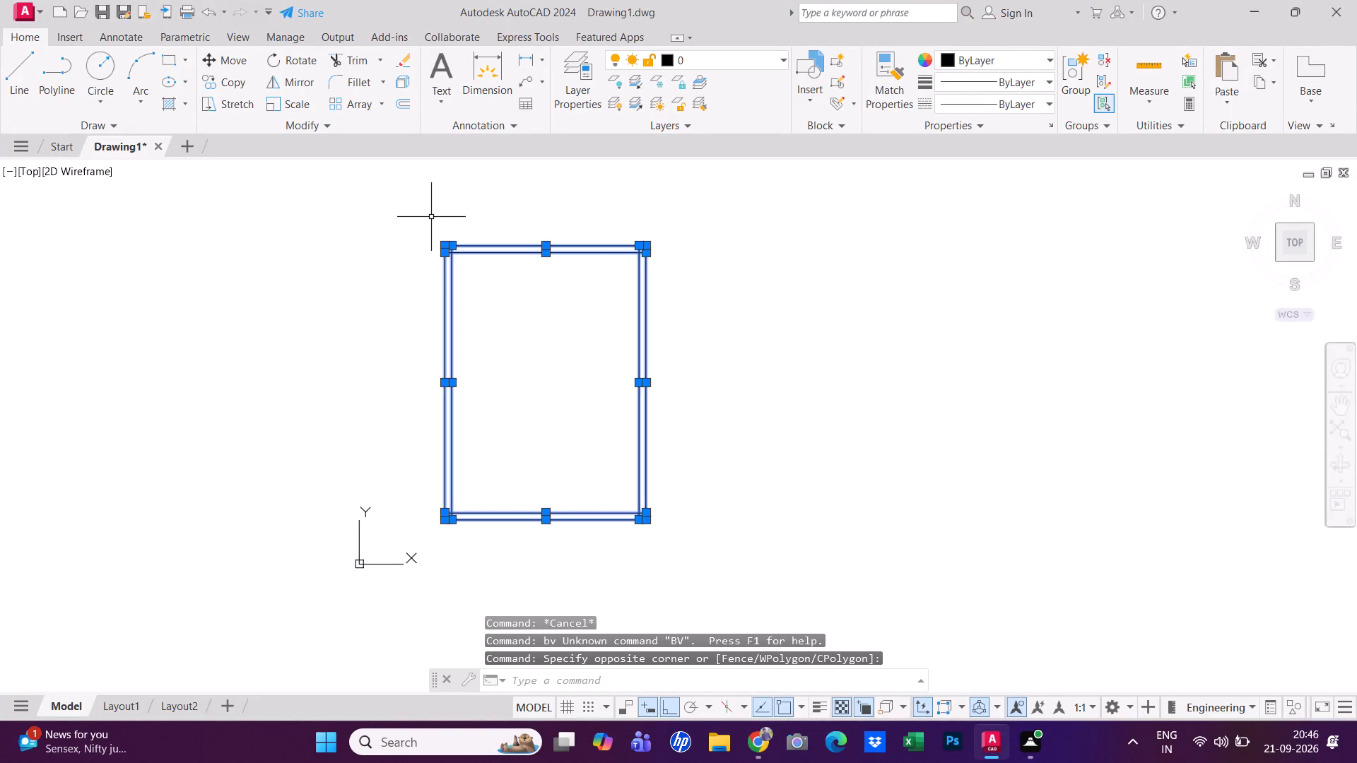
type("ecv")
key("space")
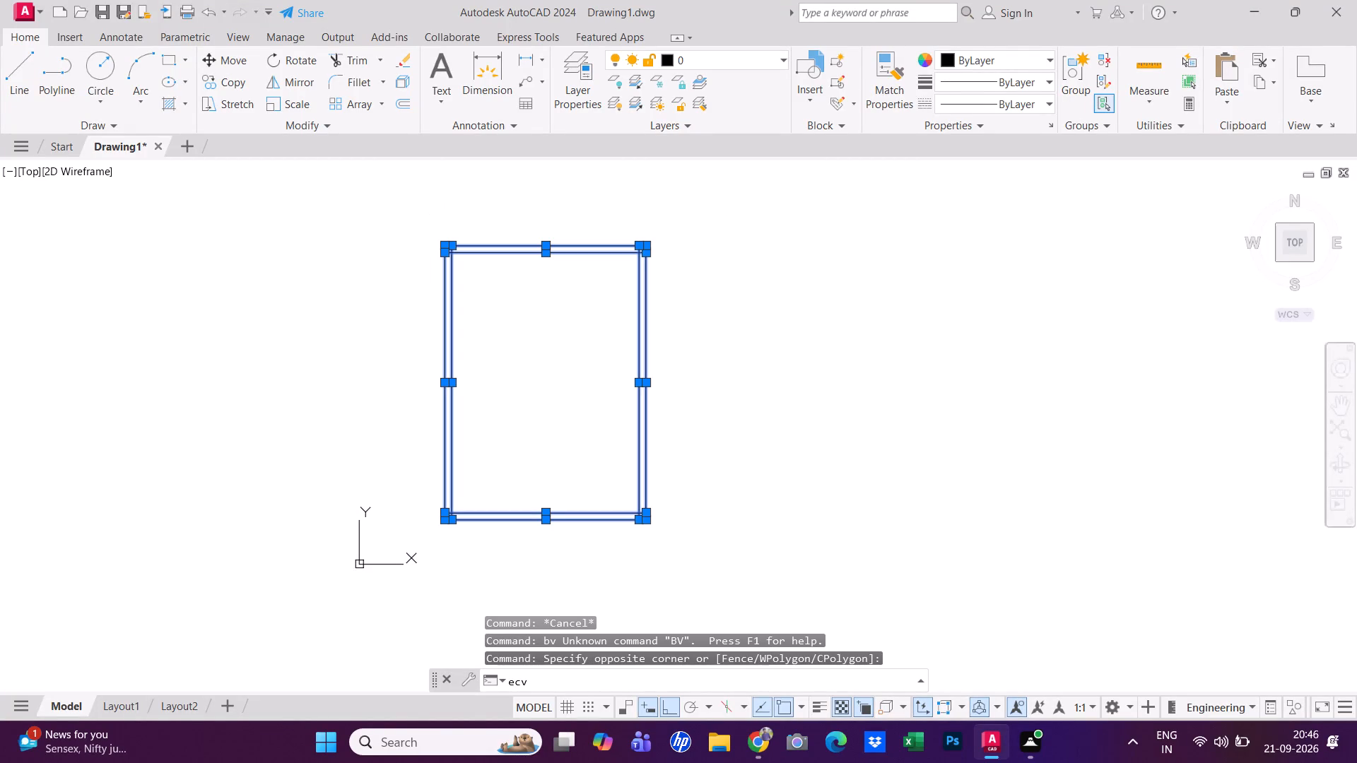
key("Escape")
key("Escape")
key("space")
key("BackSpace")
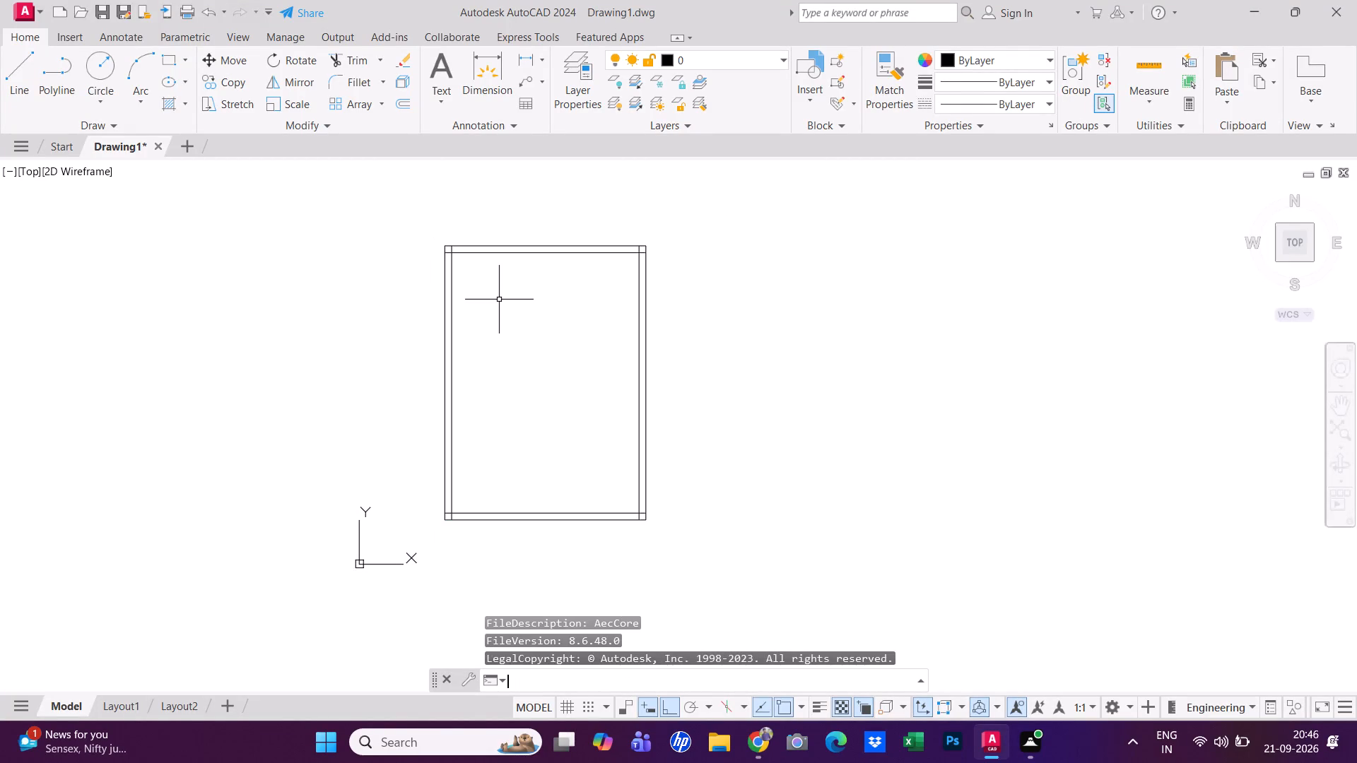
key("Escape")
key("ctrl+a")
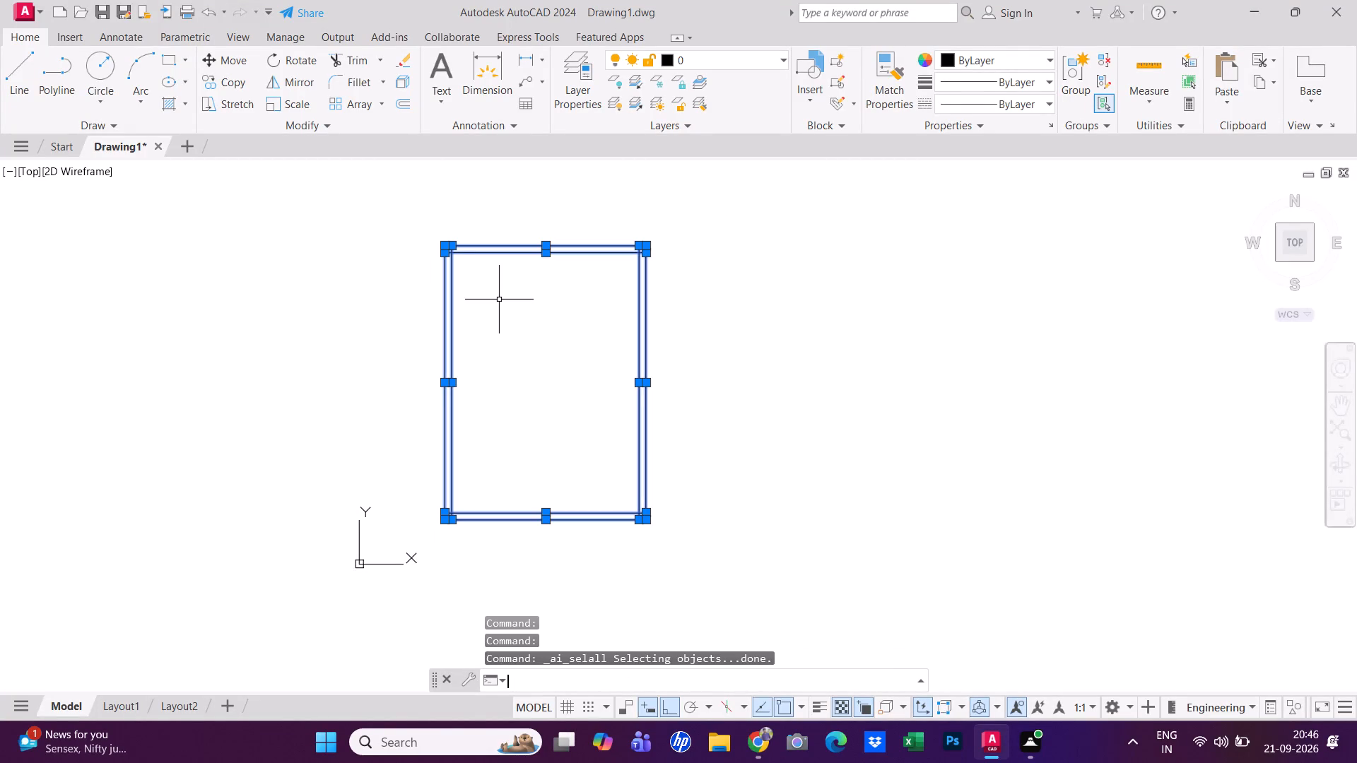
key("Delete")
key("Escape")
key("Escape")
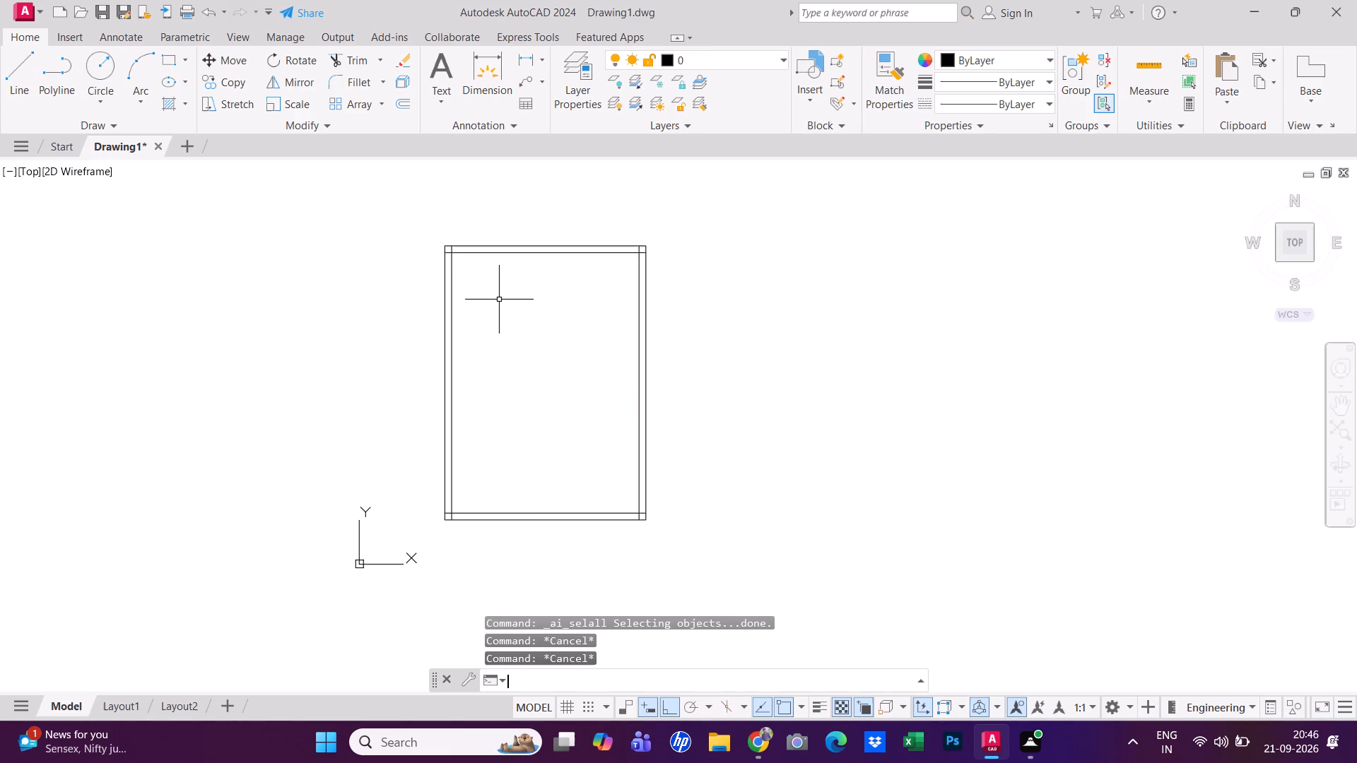
Configure the drawing units to Engineering length type with 0'-0" precision.
type("un")
key("space")
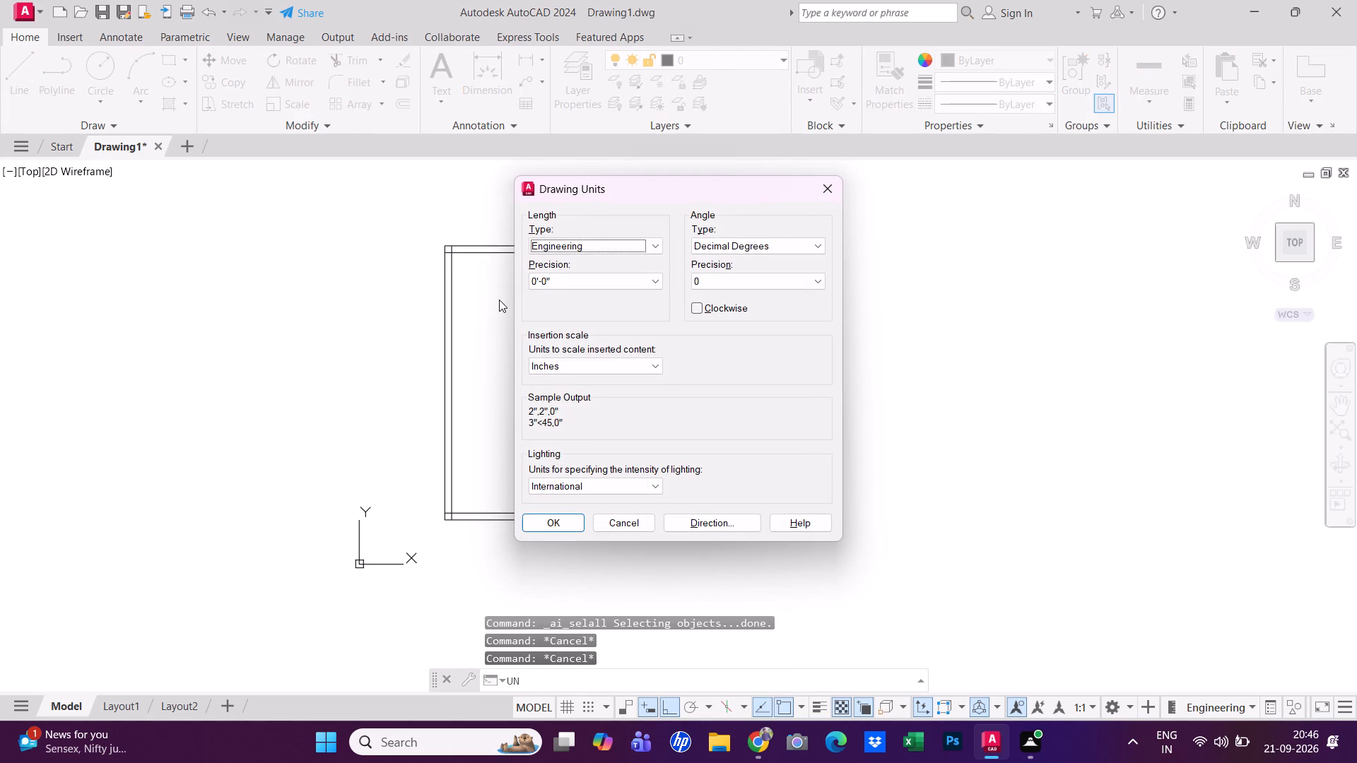
left_click(594, 253)
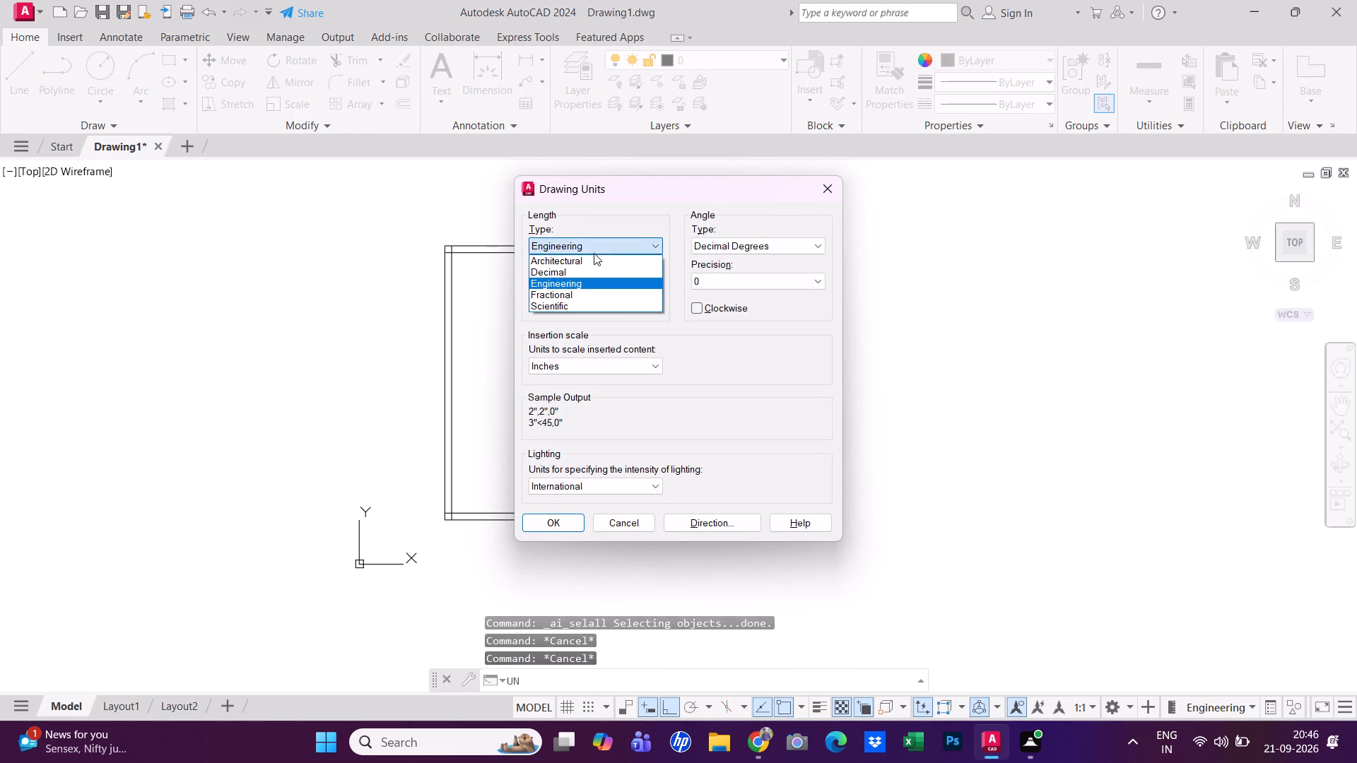
left_click(592, 283)
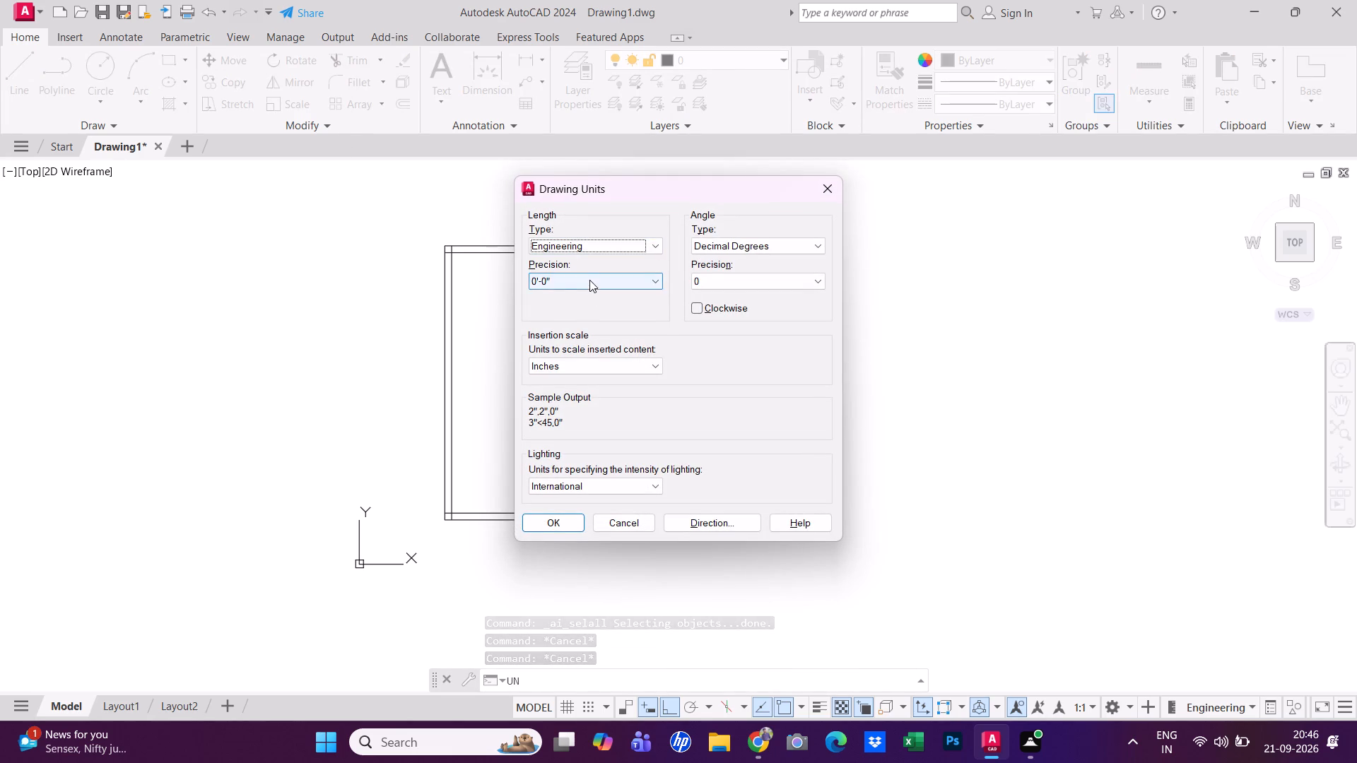
left_click(589, 280)
left_click(584, 296)
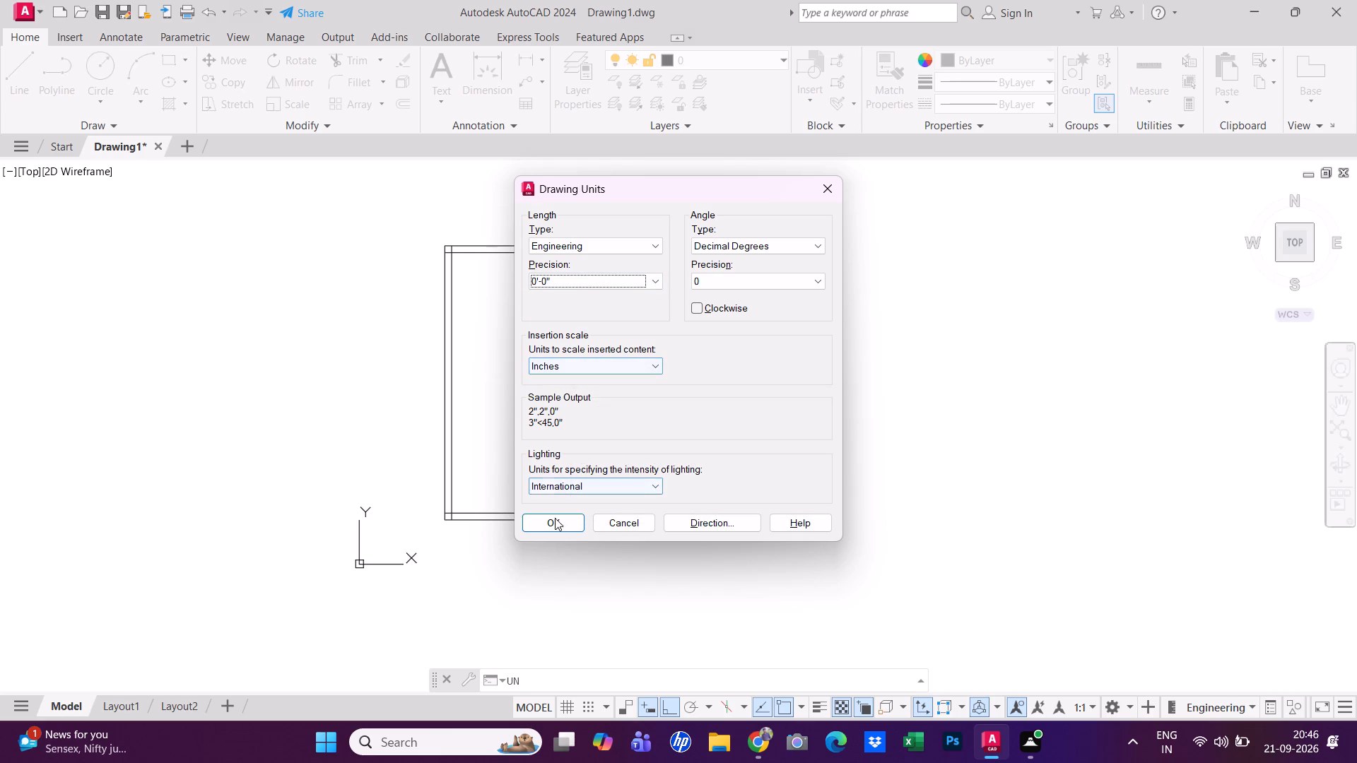
left_click(555, 528)
Erase all lines of the old double-line rectangular outline to clear the drawing.
left_click_drag(646, 553, 605, 500)
left_click(384, 307)
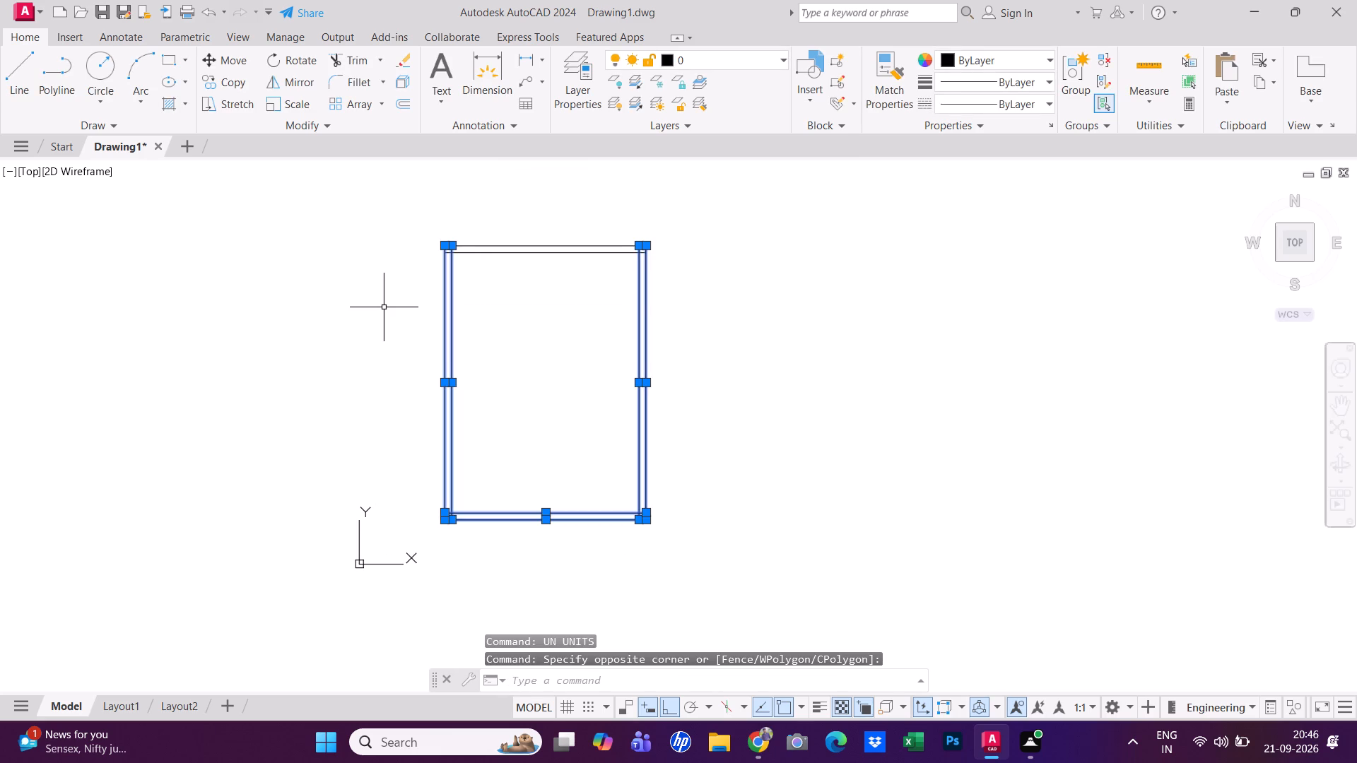
type("e")
key("space")
left_click_drag(671, 361, 652, 343)
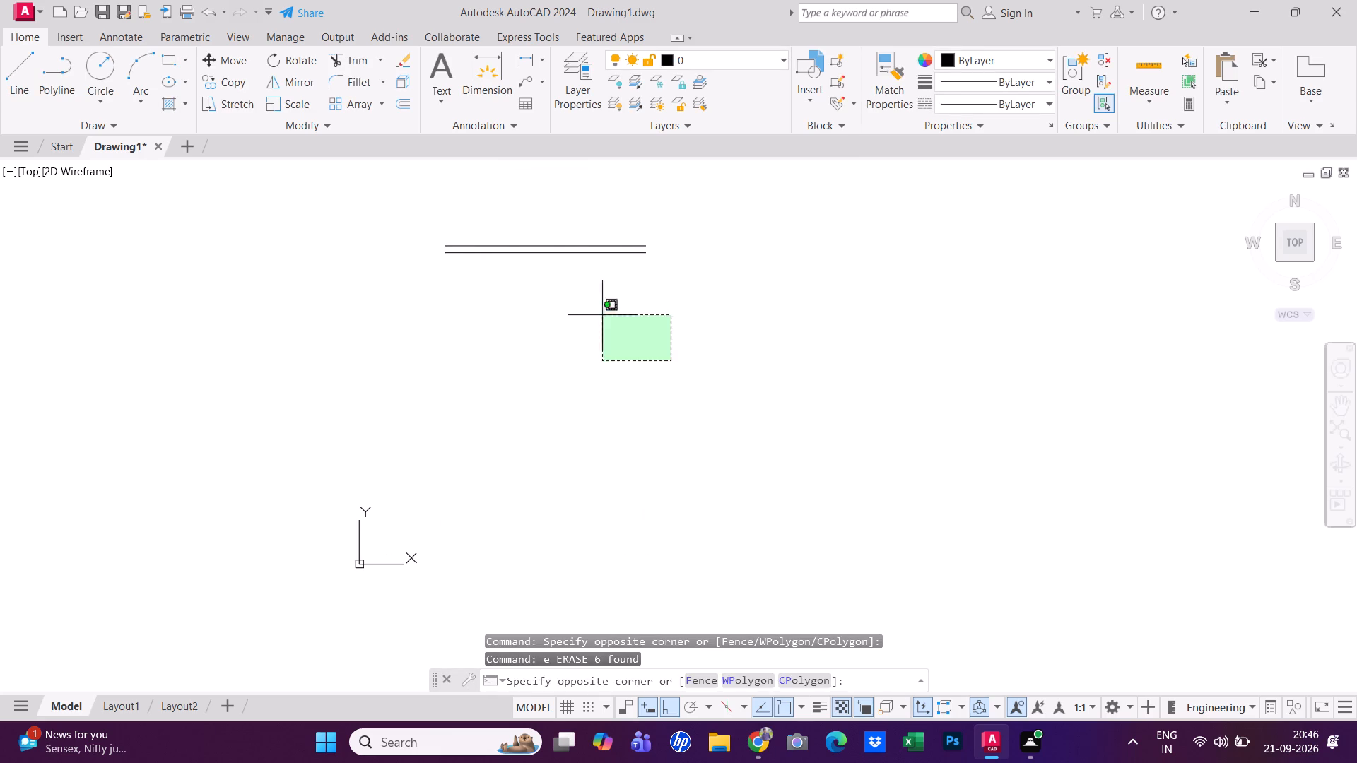
left_click(431, 206)
type("e")
key("space")
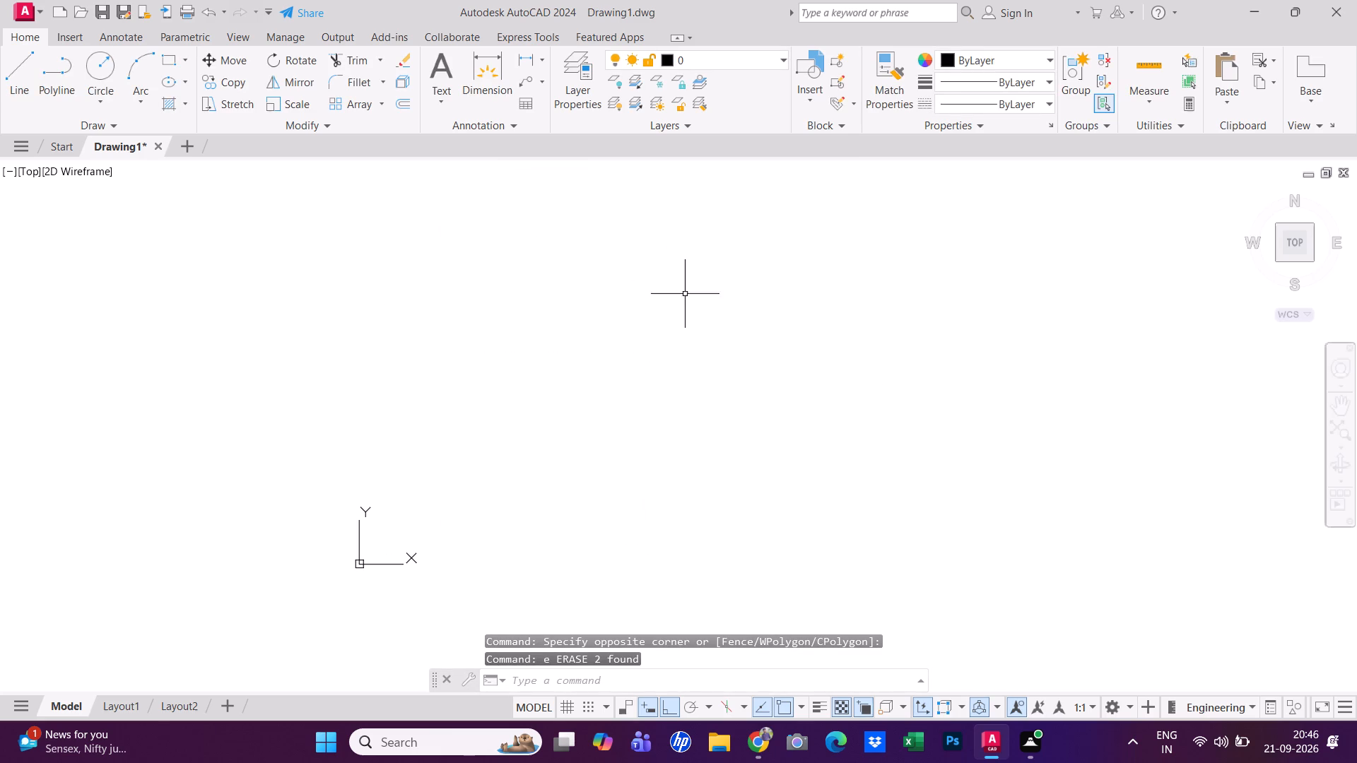
key("Escape")
Save the drawing to the Desktop as "22 bhk plane" in AutoCAD 2018 Drawing format.
key("ctrl+s")
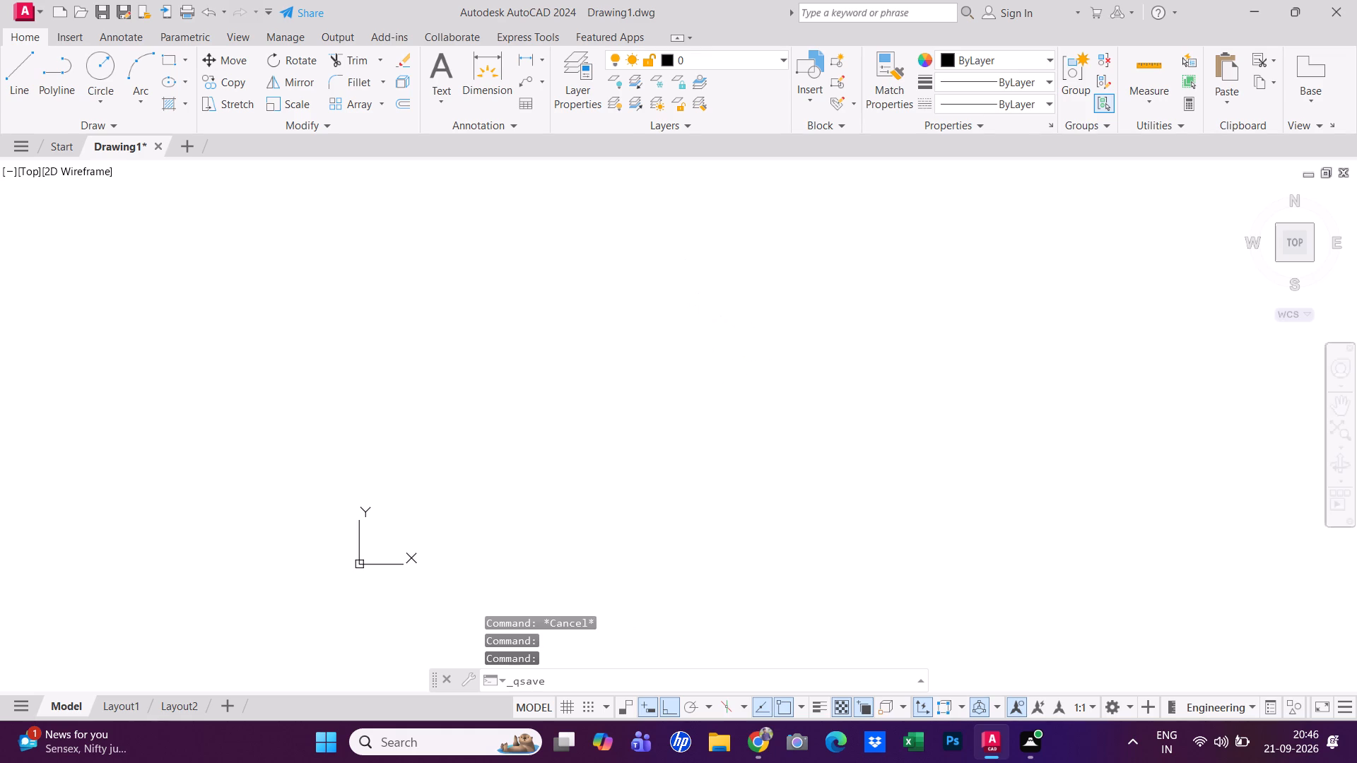
left_click(441, 316)
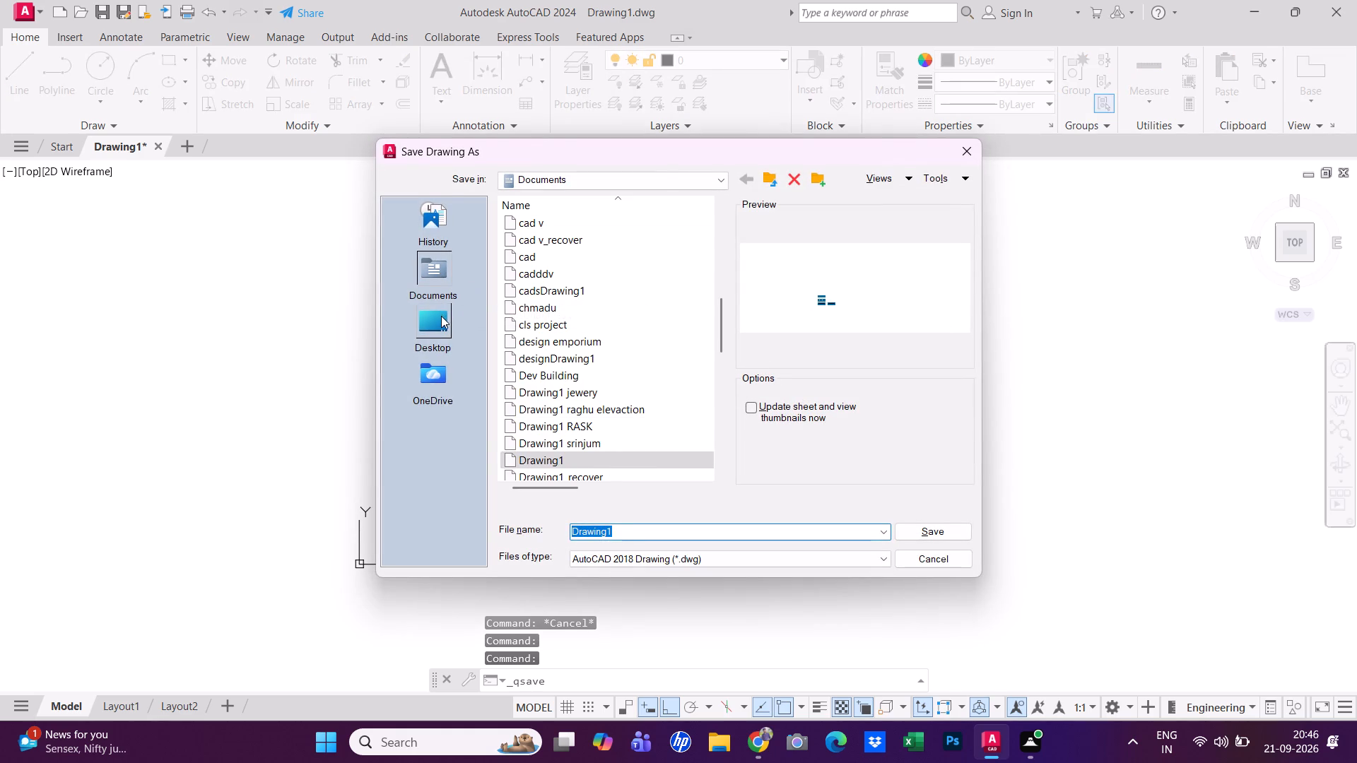
left_click(652, 530)
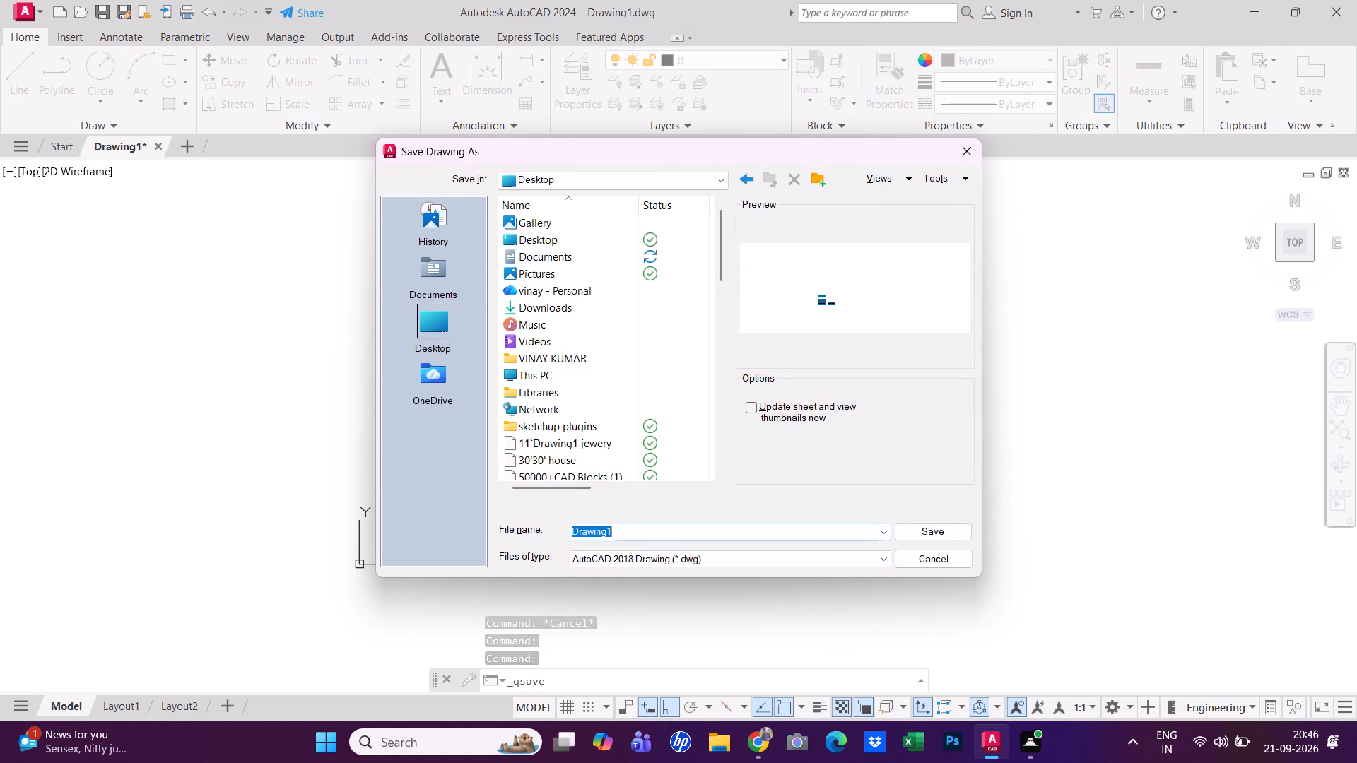
key("space")
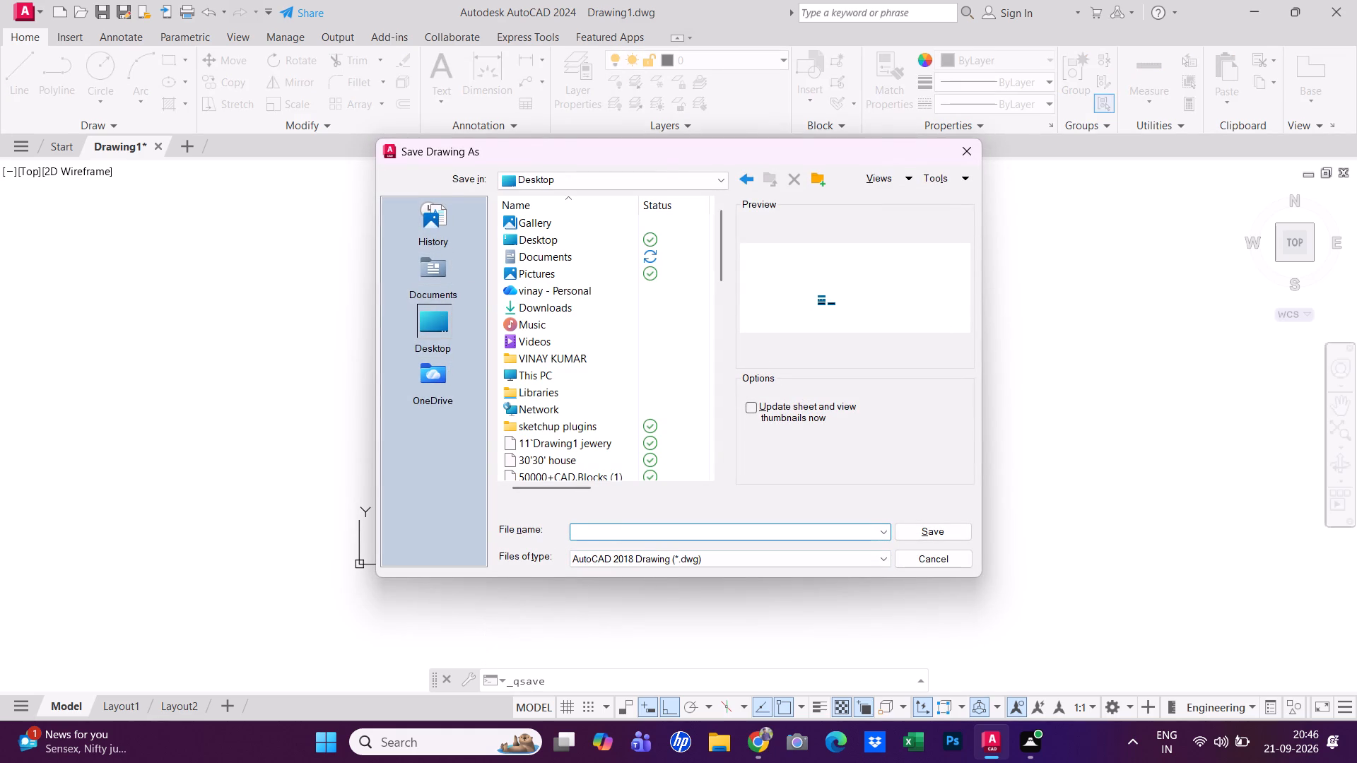
type("22")
key("space")
type("bhk")
key("space")
type("plane")
key("space")
left_click(955, 533)
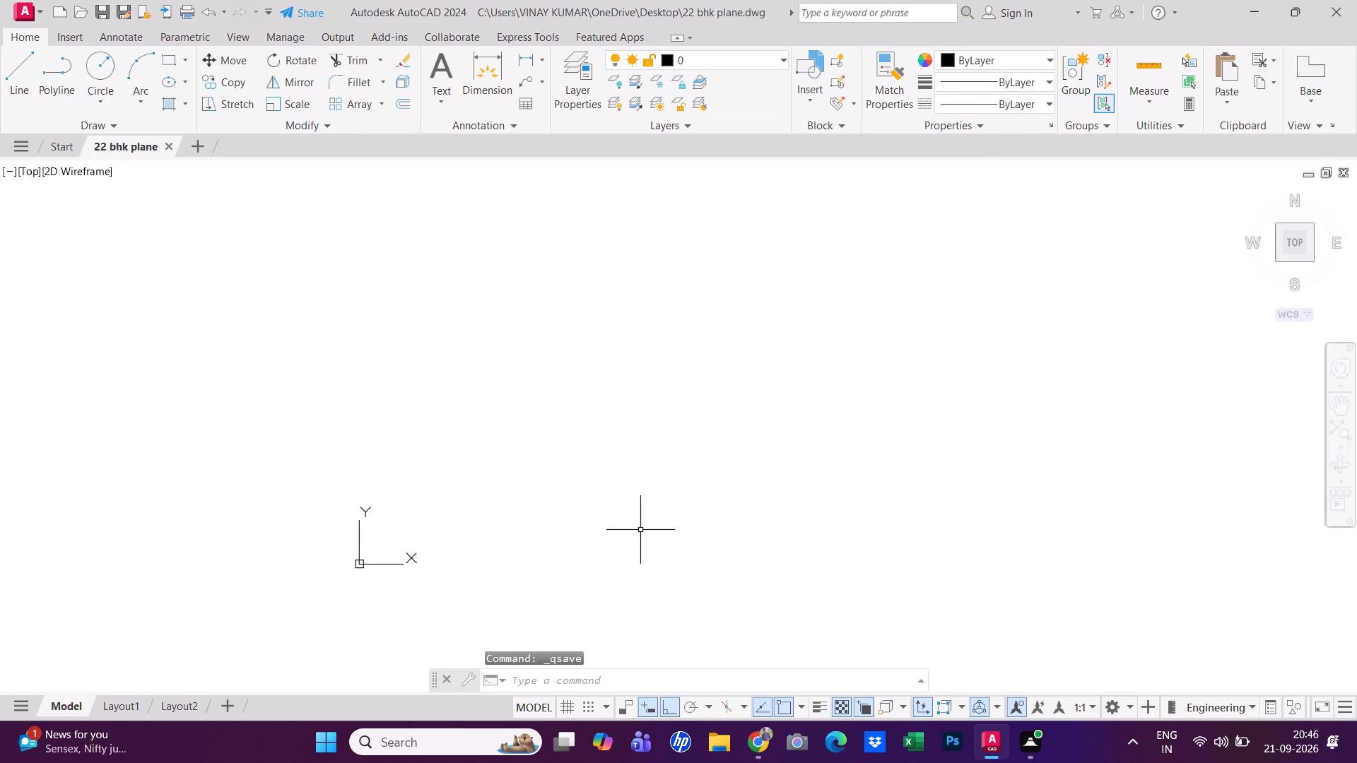
Draw the rectangular outer house boundary with lines, 22' wide and 30' high.
left_click(20, 88)
left_click(589, 487)
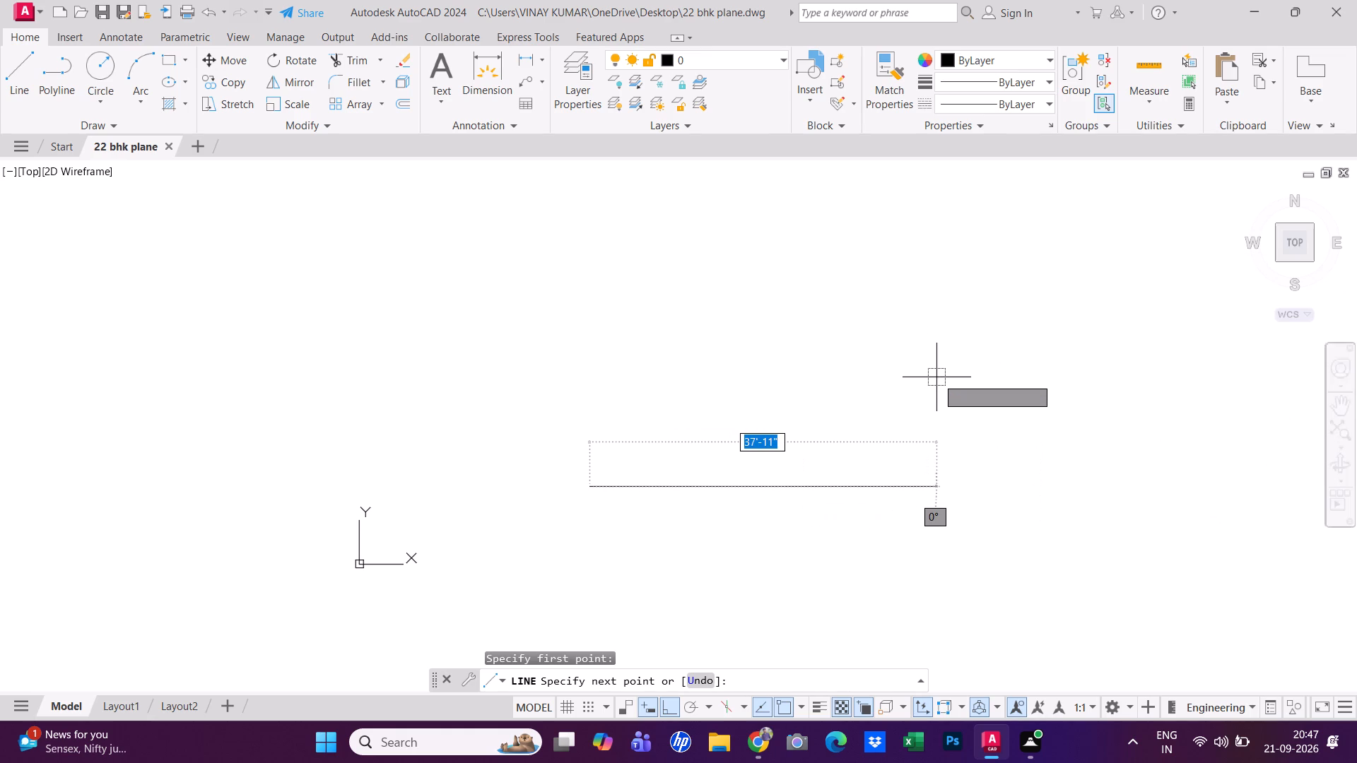
type("22'")
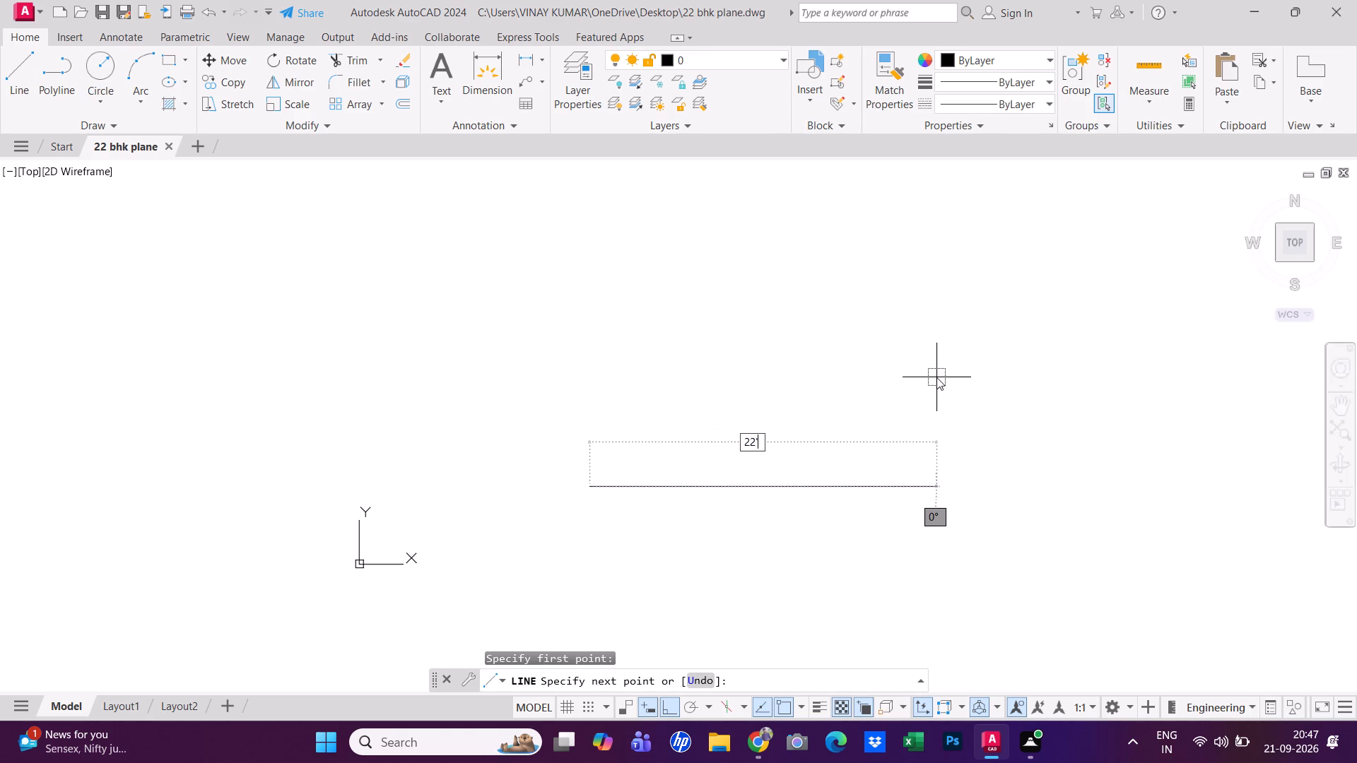
key("Return")
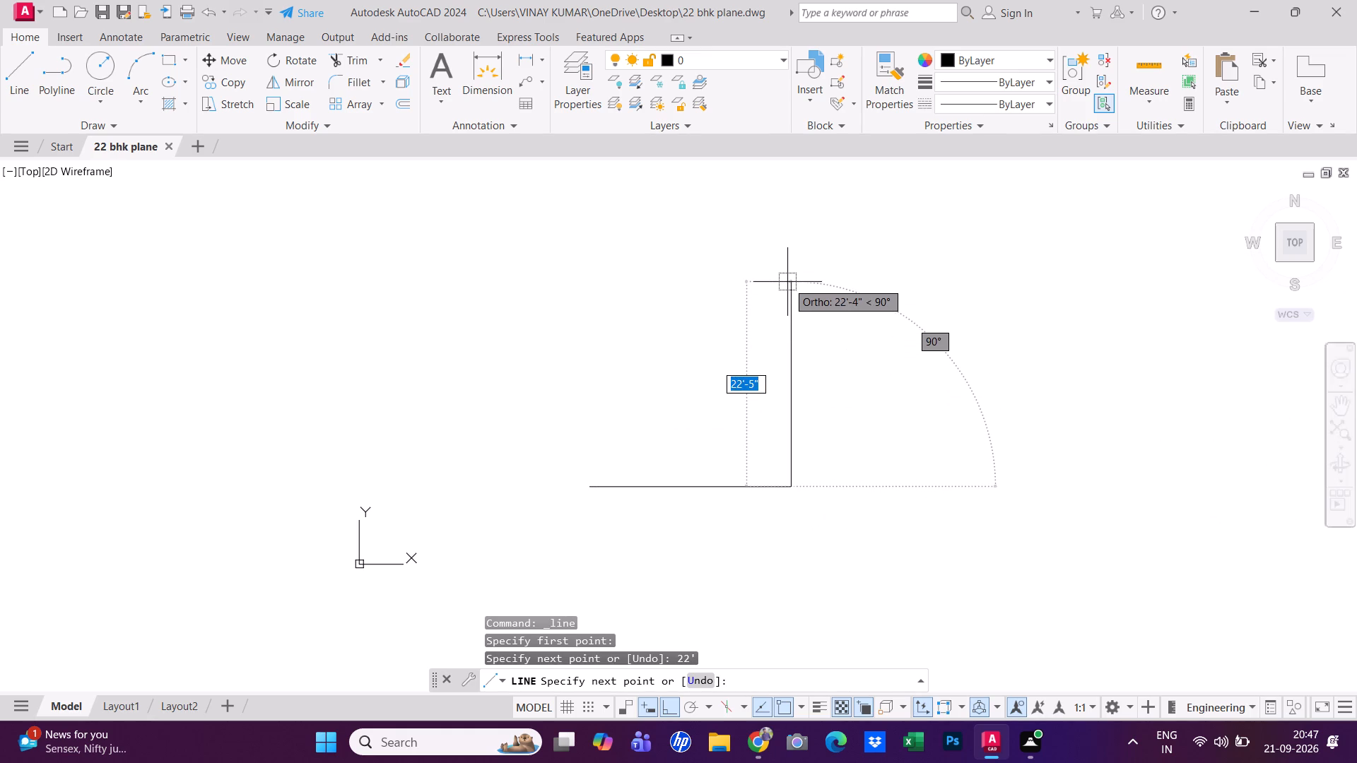
type("30'")
key("Return")
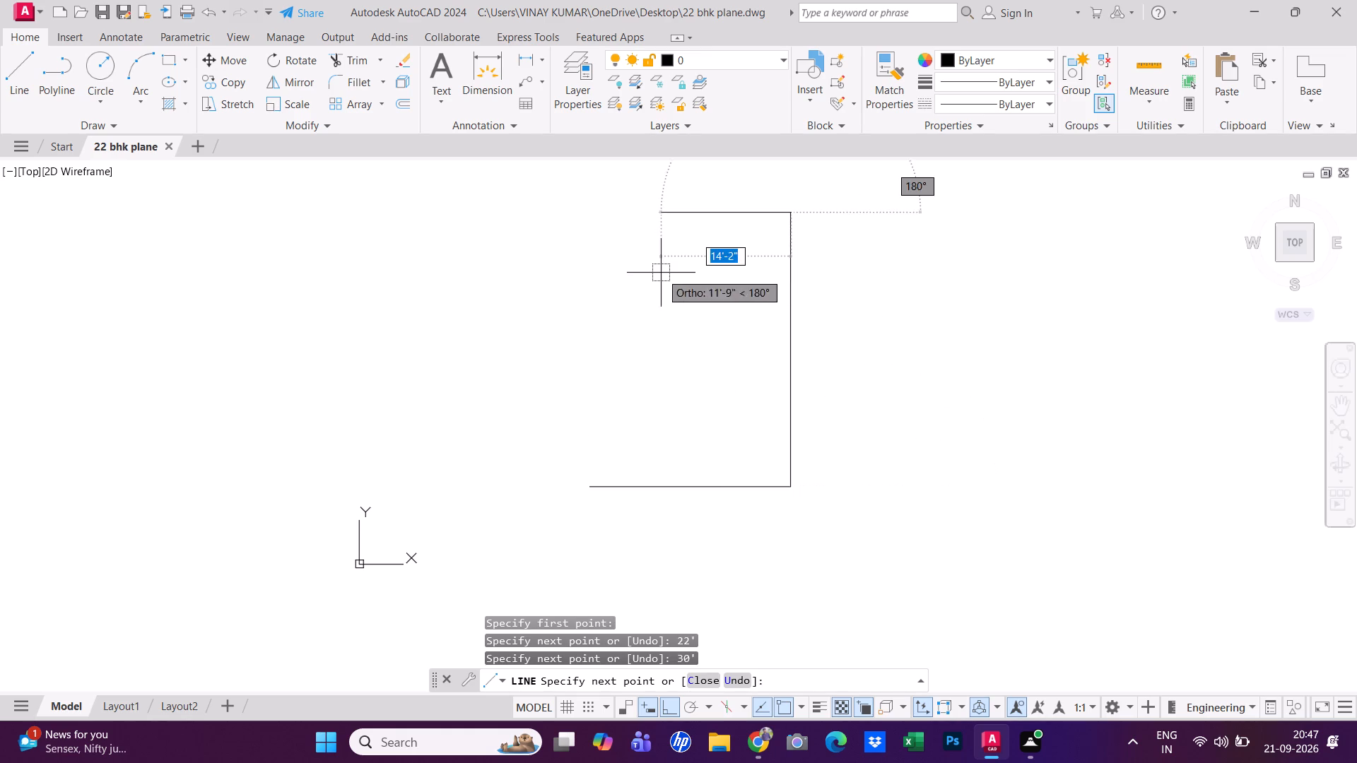
type("22'")
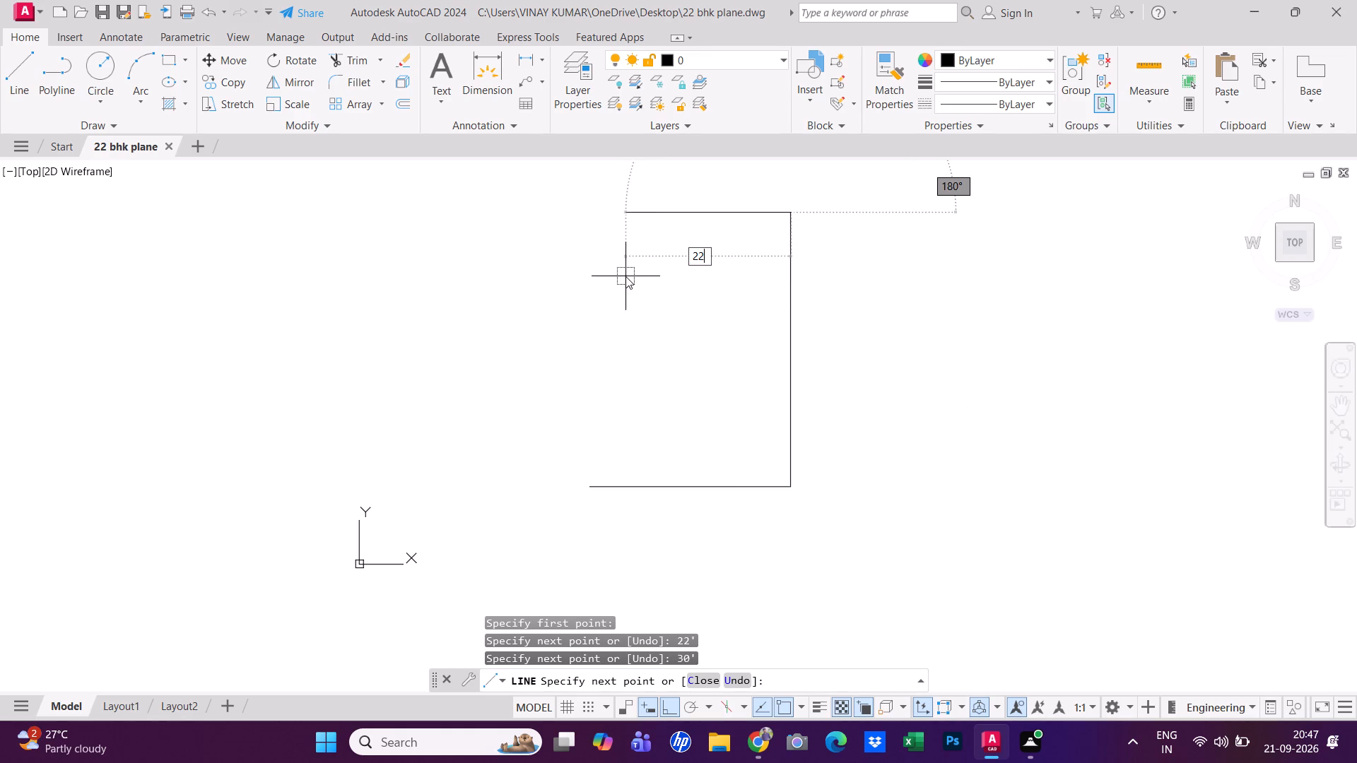
key("Return")
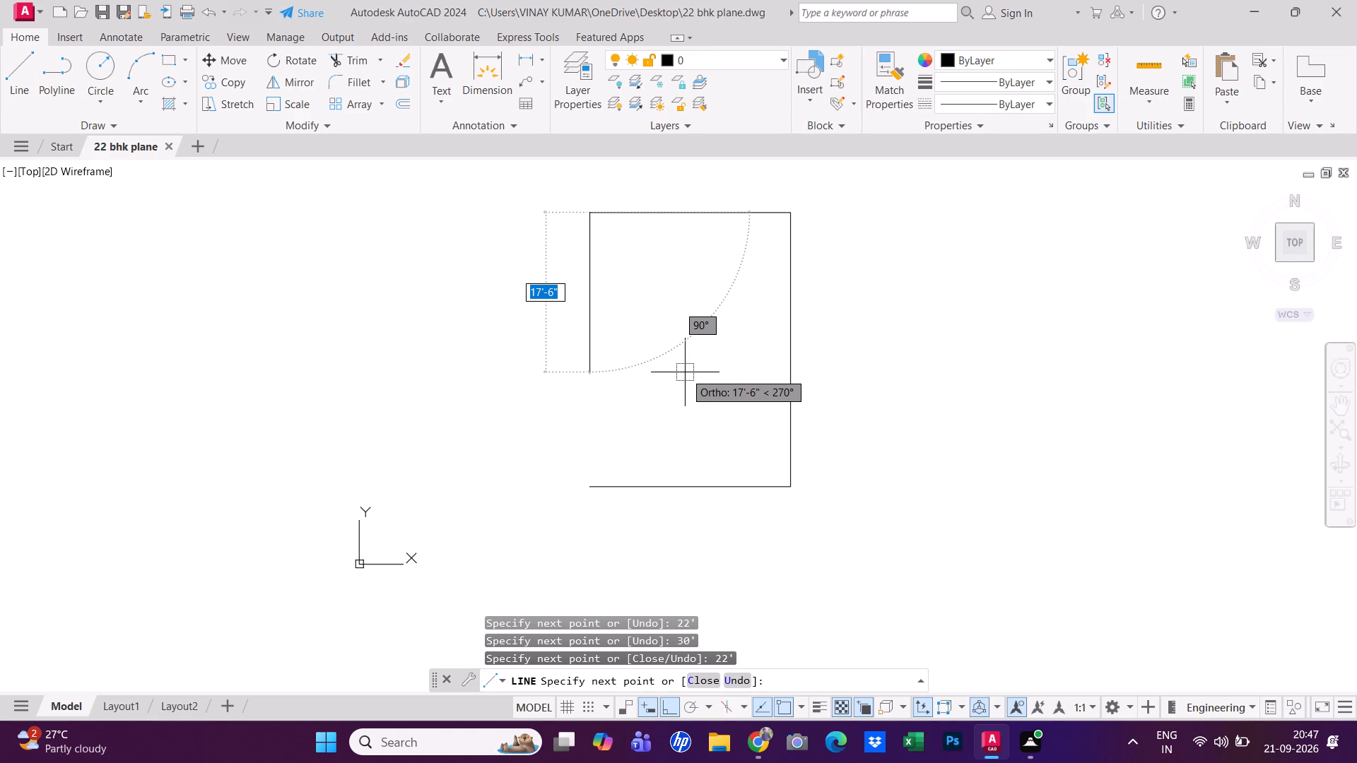
type("30'")
key("Return")
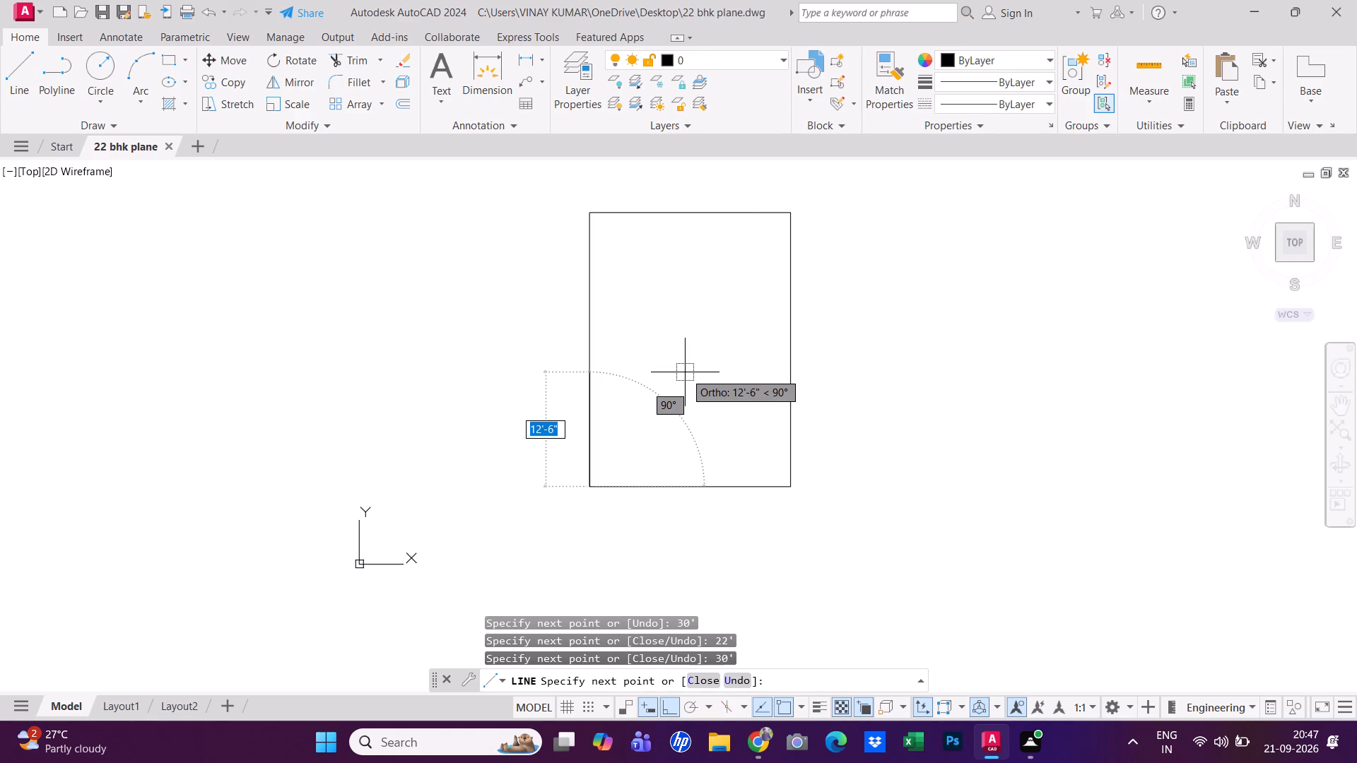
key("Escape")
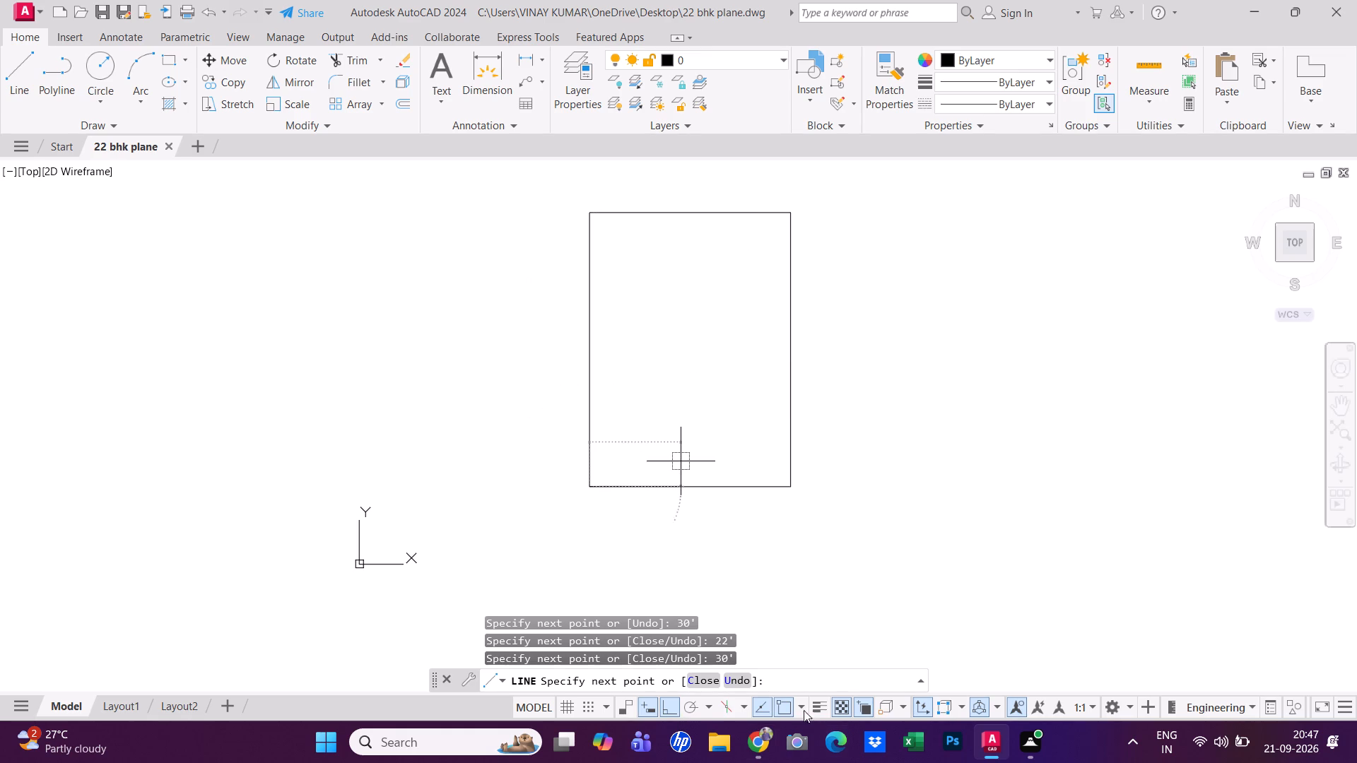
Offset all four boundary lines 9" inward to form the outer wall thickness.
type("o")
key("space")
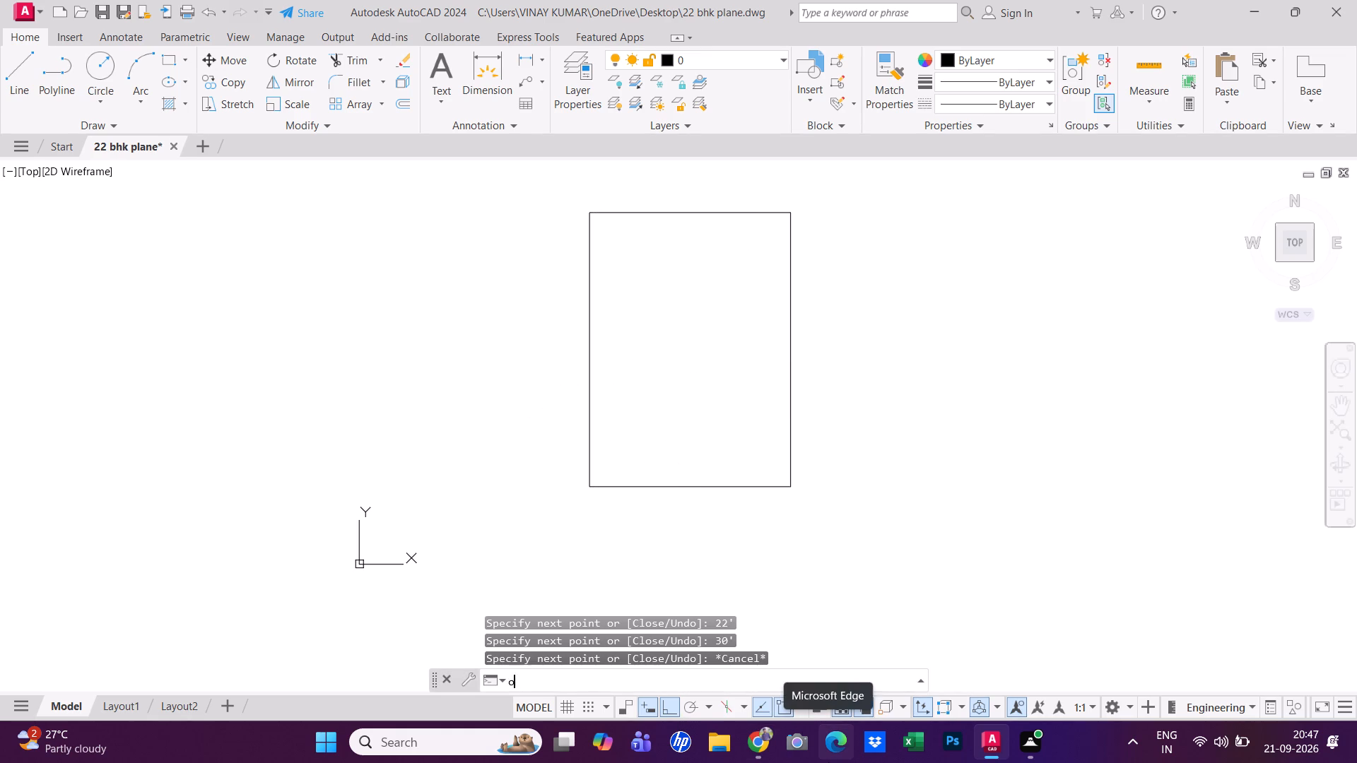
type("9\"")
key("Return")
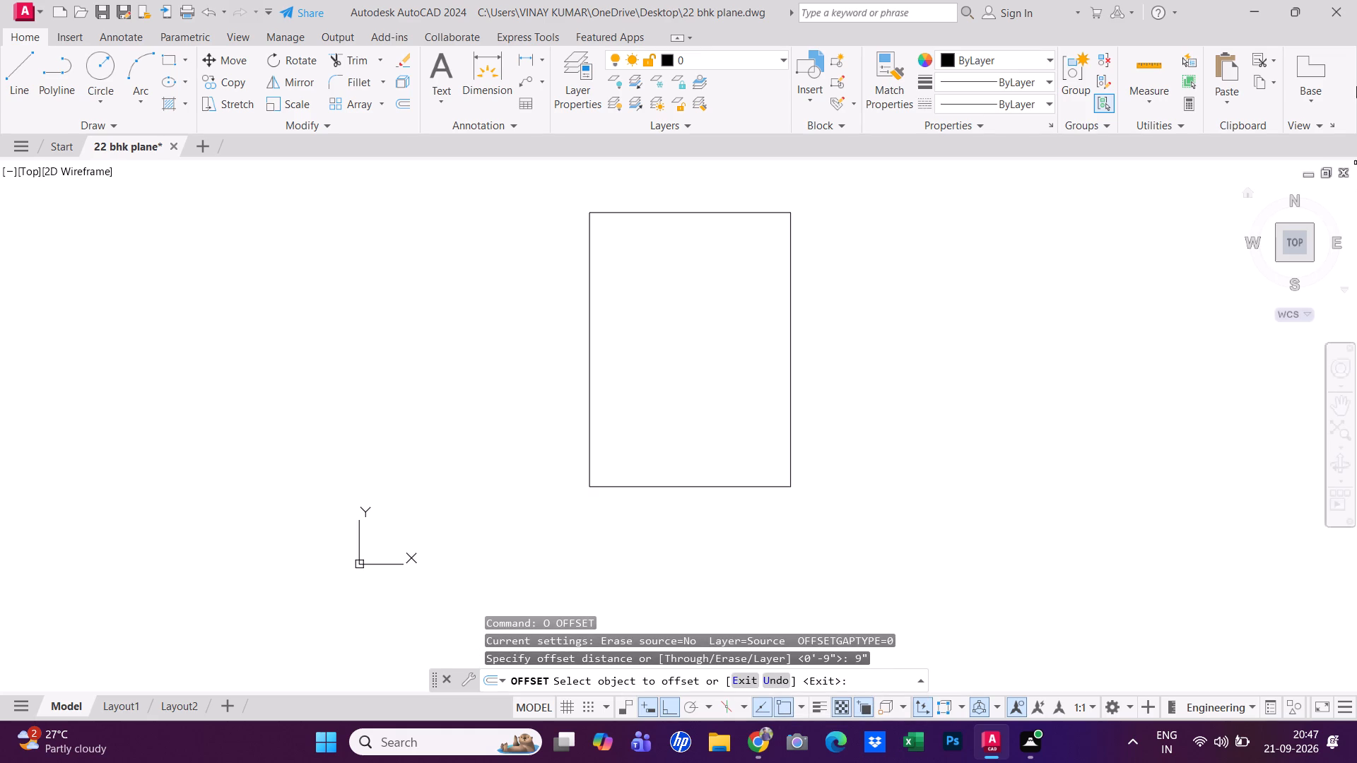
left_click(710, 485)
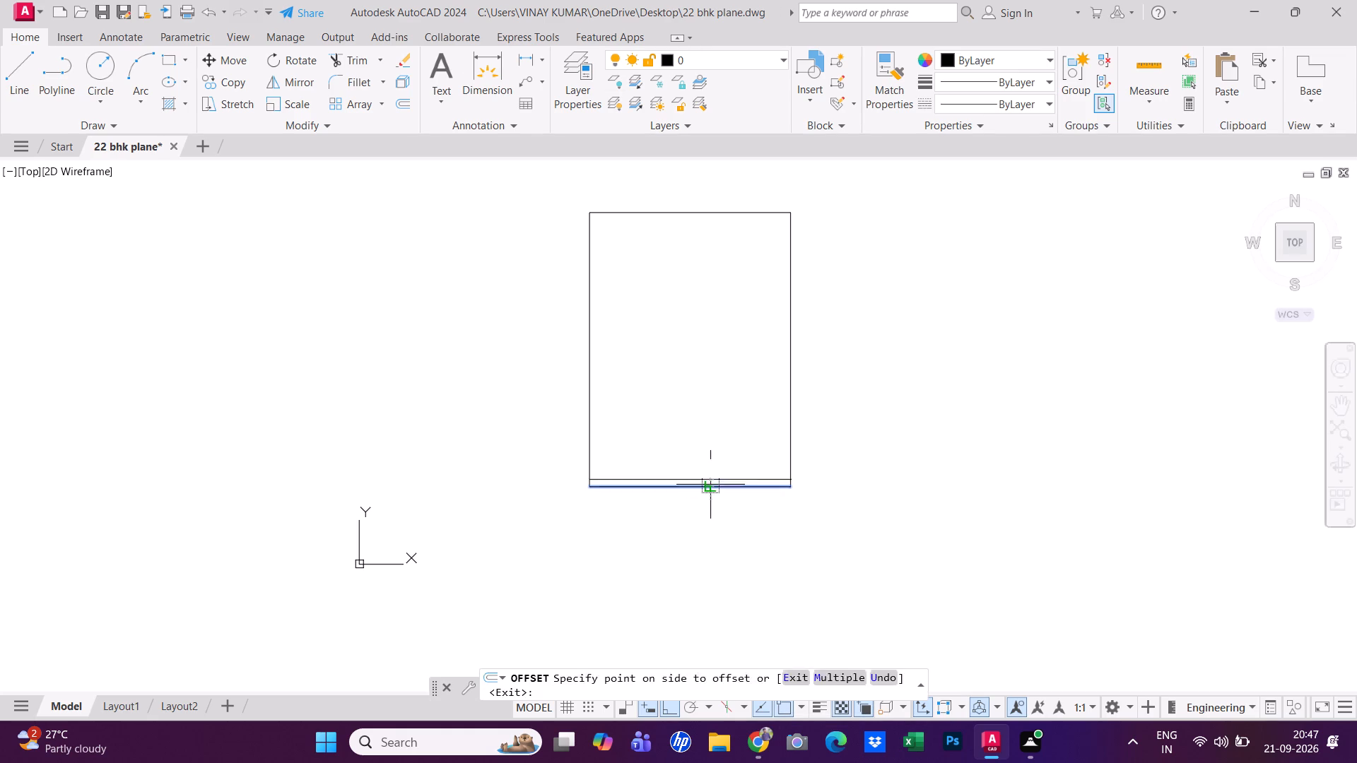
left_click(724, 409)
left_click(791, 410)
left_click_drag(691, 390, 698, 386)
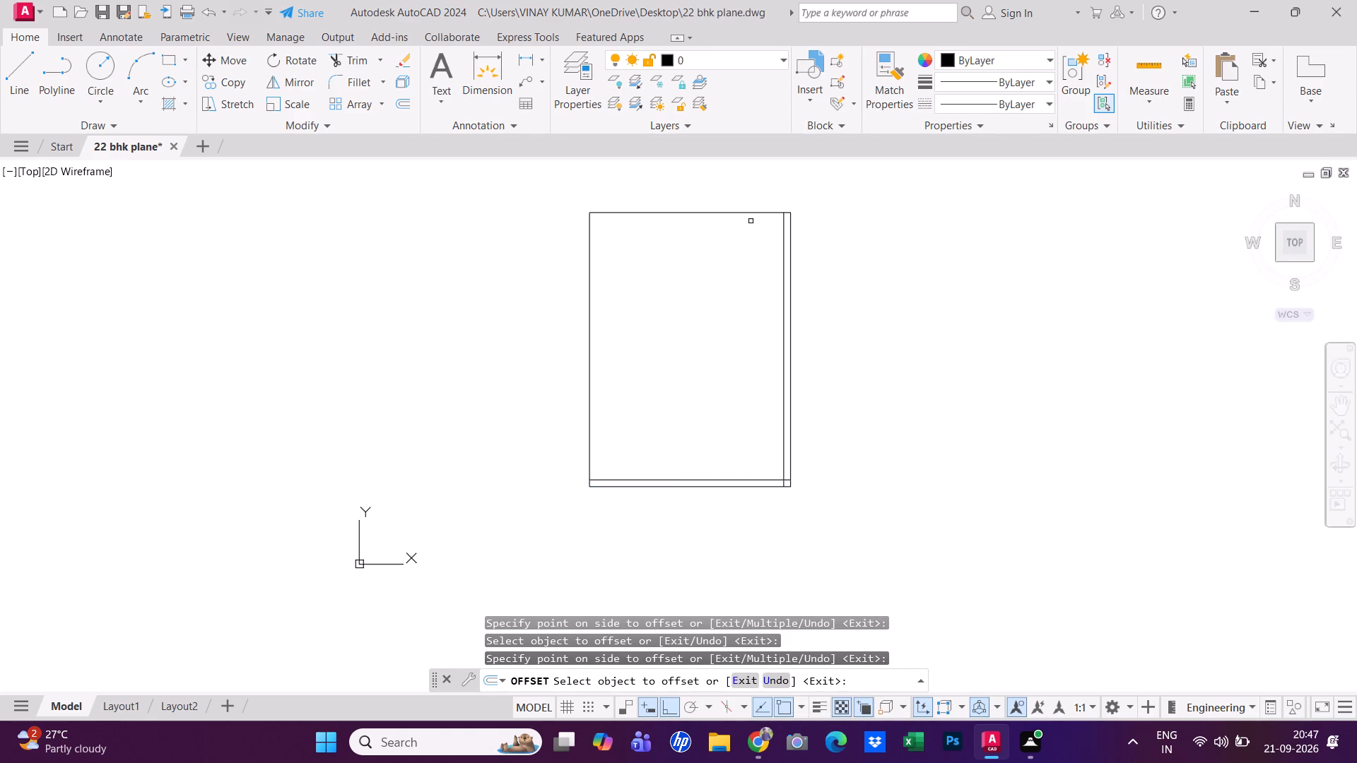
left_click(753, 212)
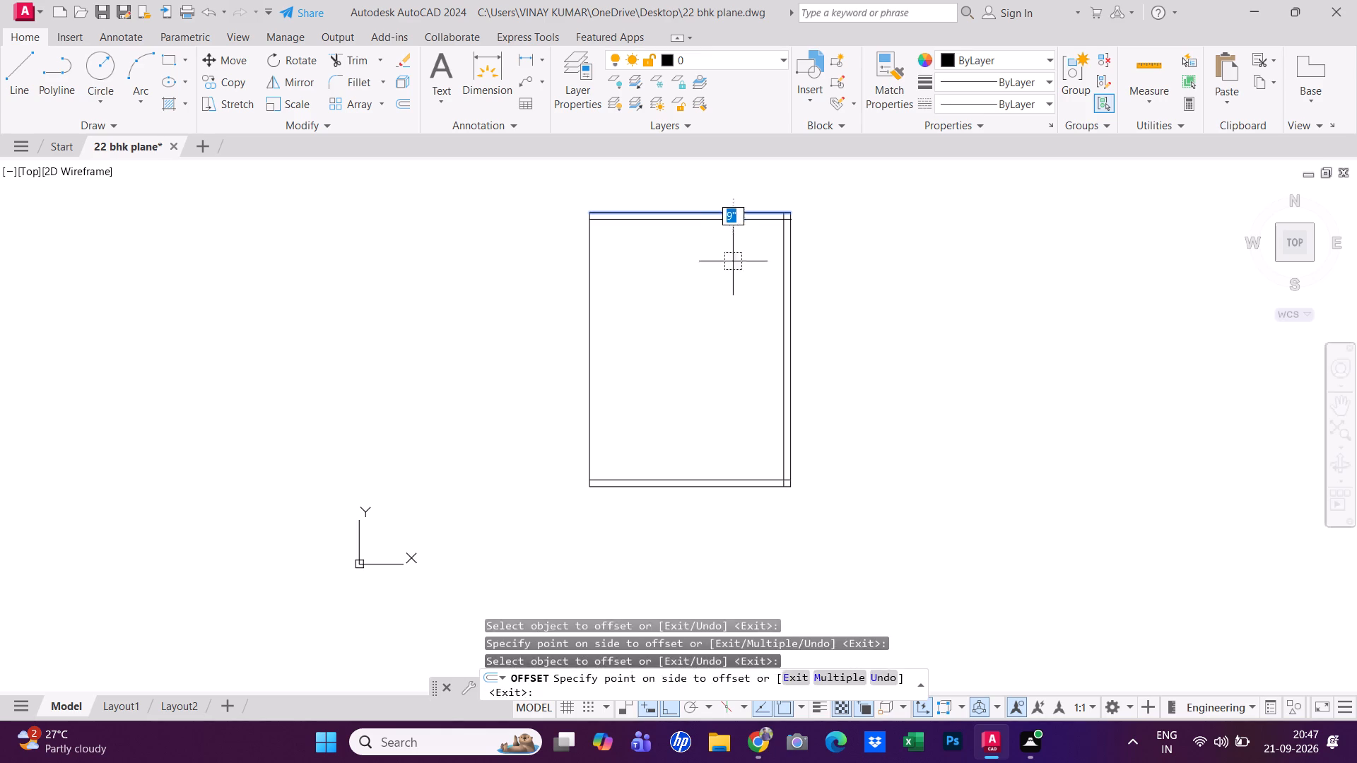
left_click(695, 337)
left_click(589, 320)
left_click(637, 307)
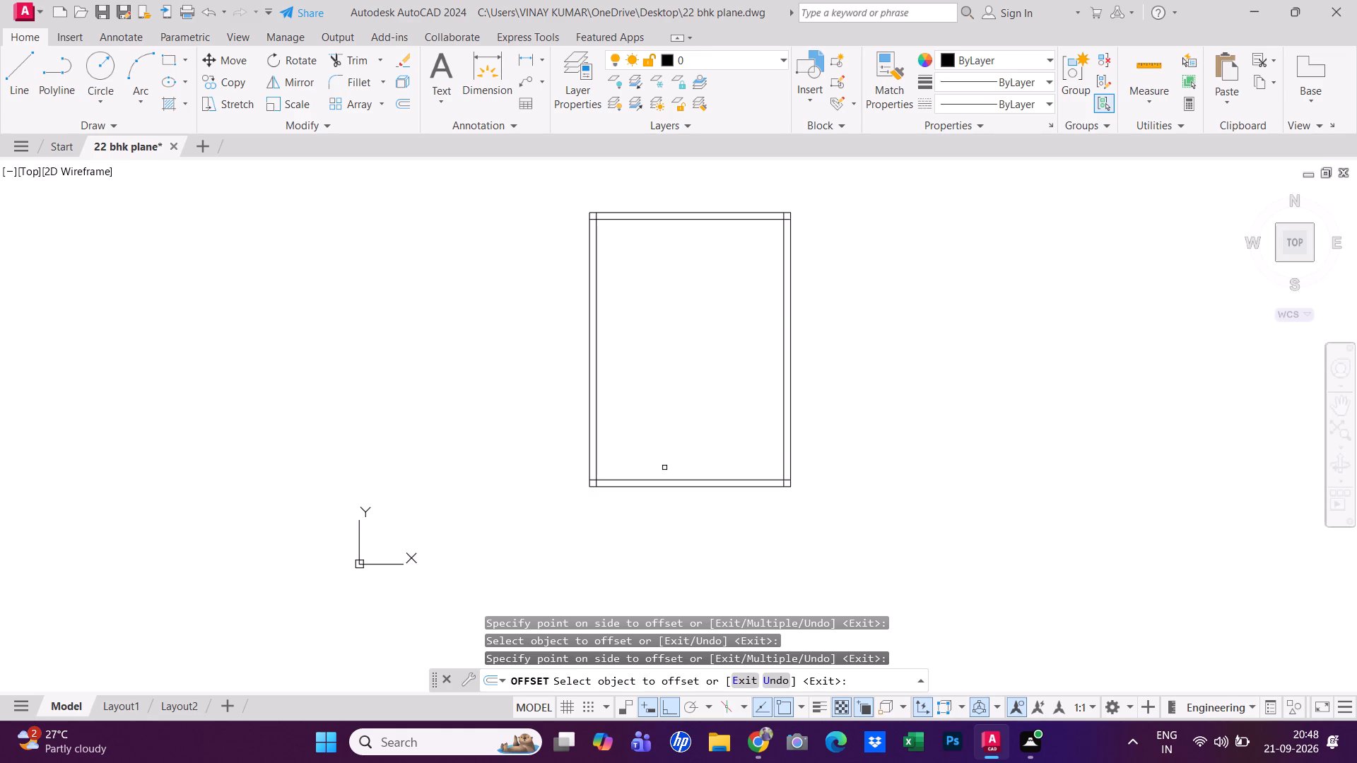
Offset the inner line of the bottom outer wall 10' upward to set the depth of the lower rooms.
left_click(700, 479)
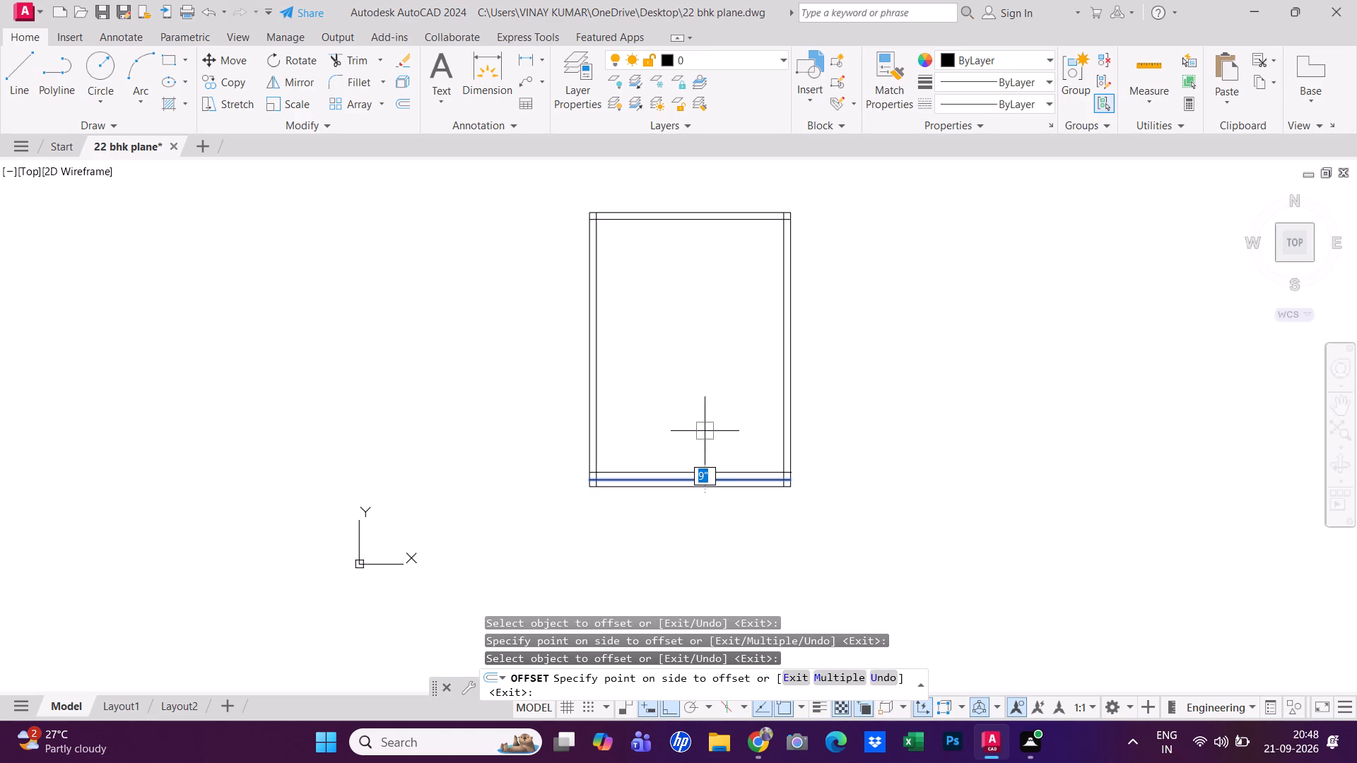
key("Escape")
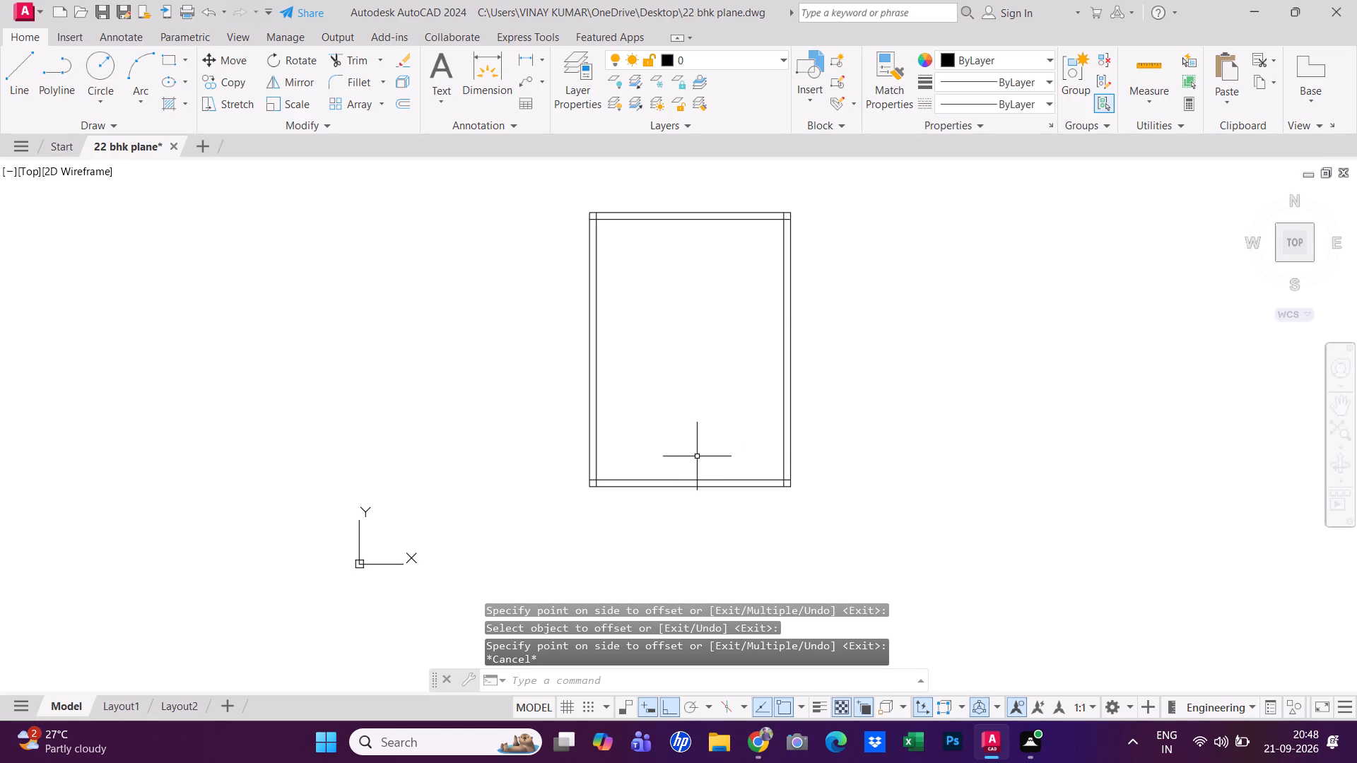
type("o t")
key("space")
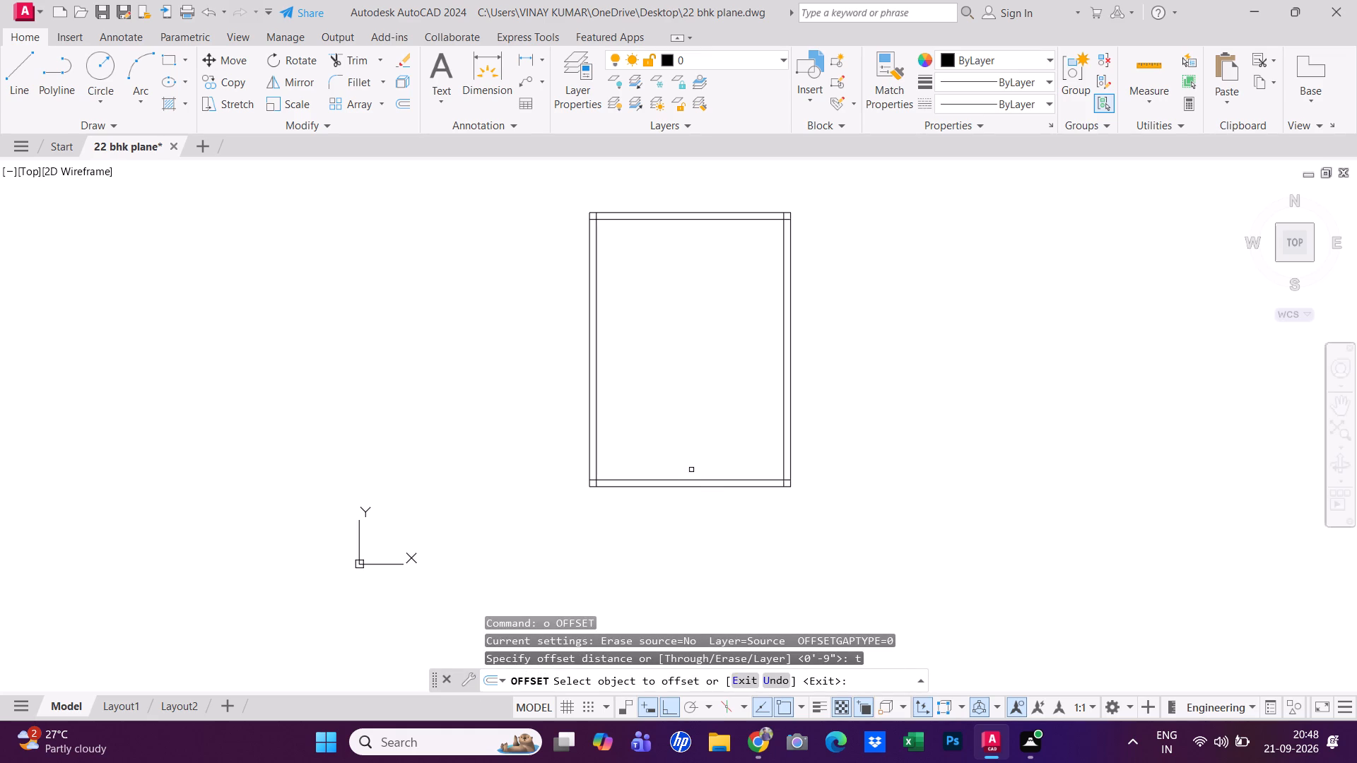
left_click(691, 479)
type("10'")
key("Return")
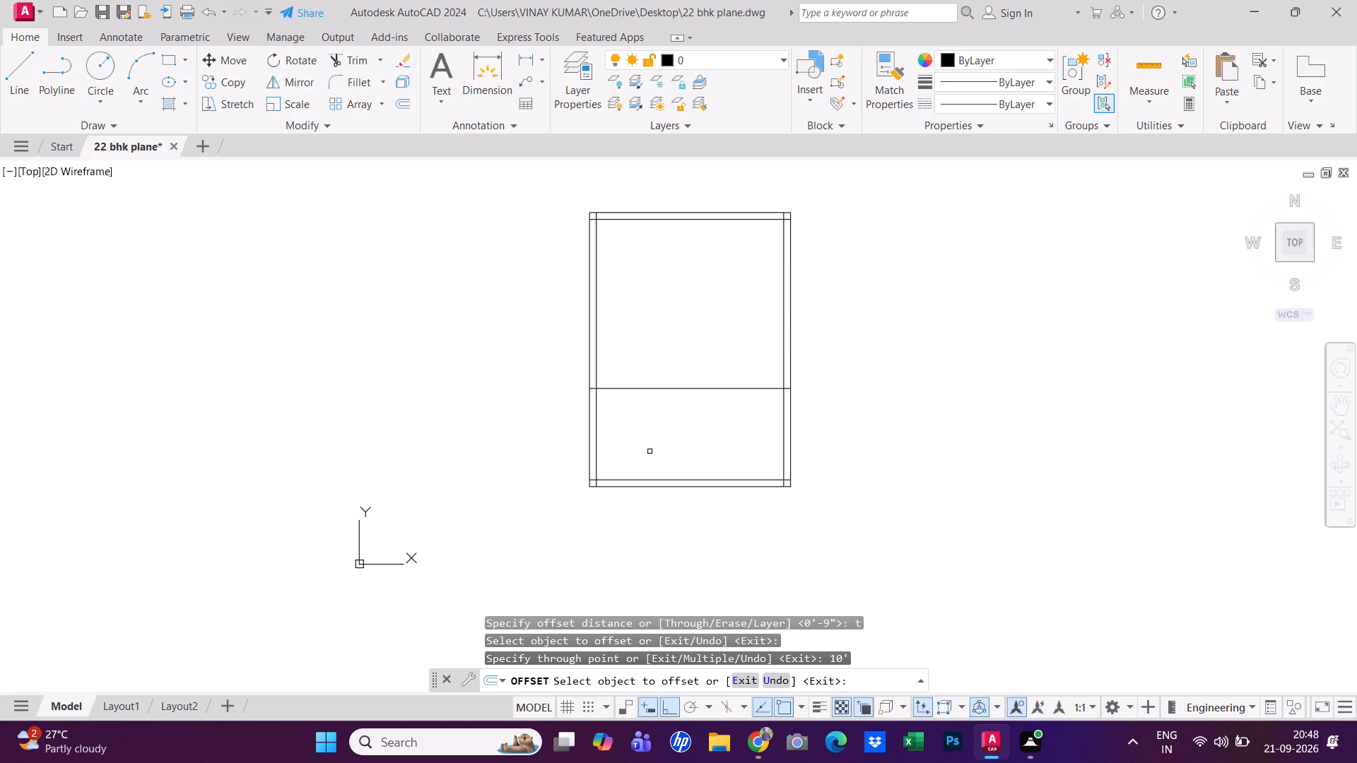
key("Escape")
Offset the inner line of the left outer wall 9' to the right to set the left room's width.
type("o t")
key("space")
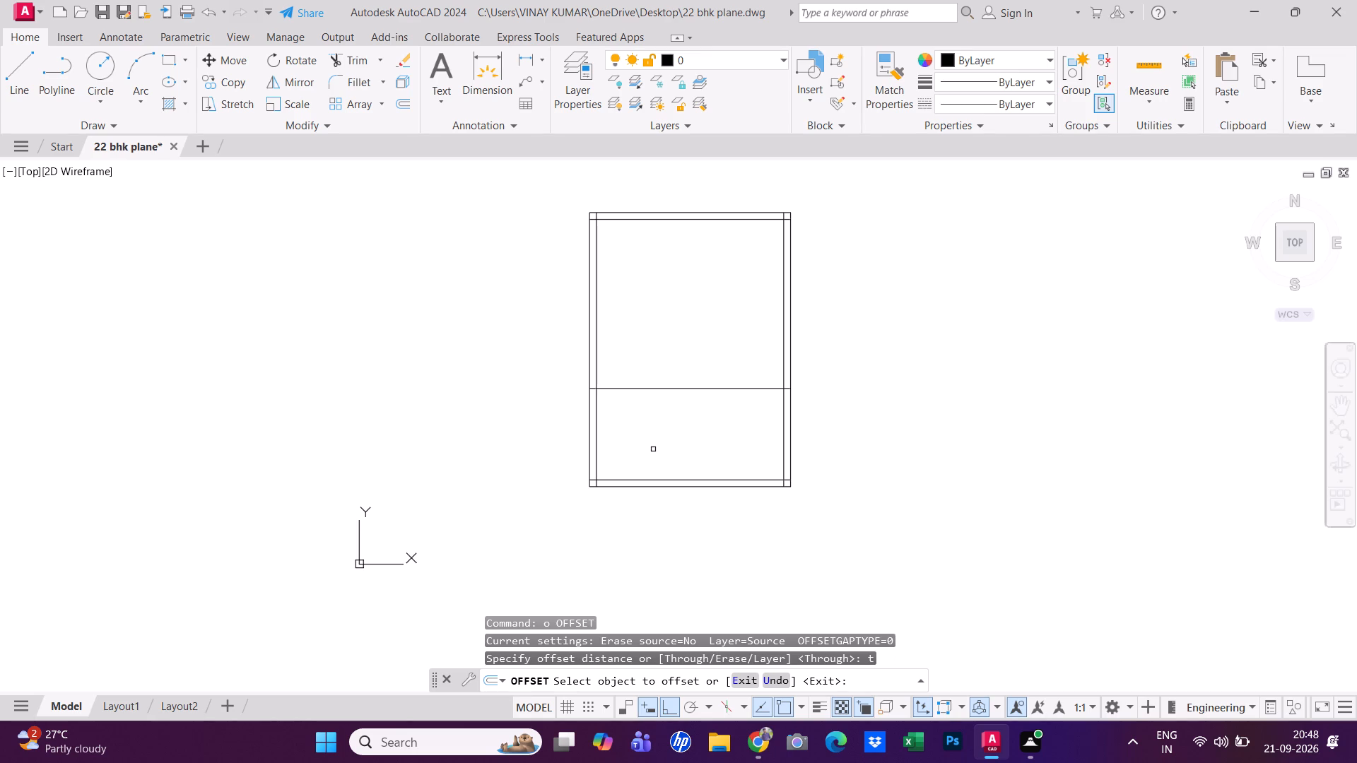
left_click(597, 432)
type("9'")
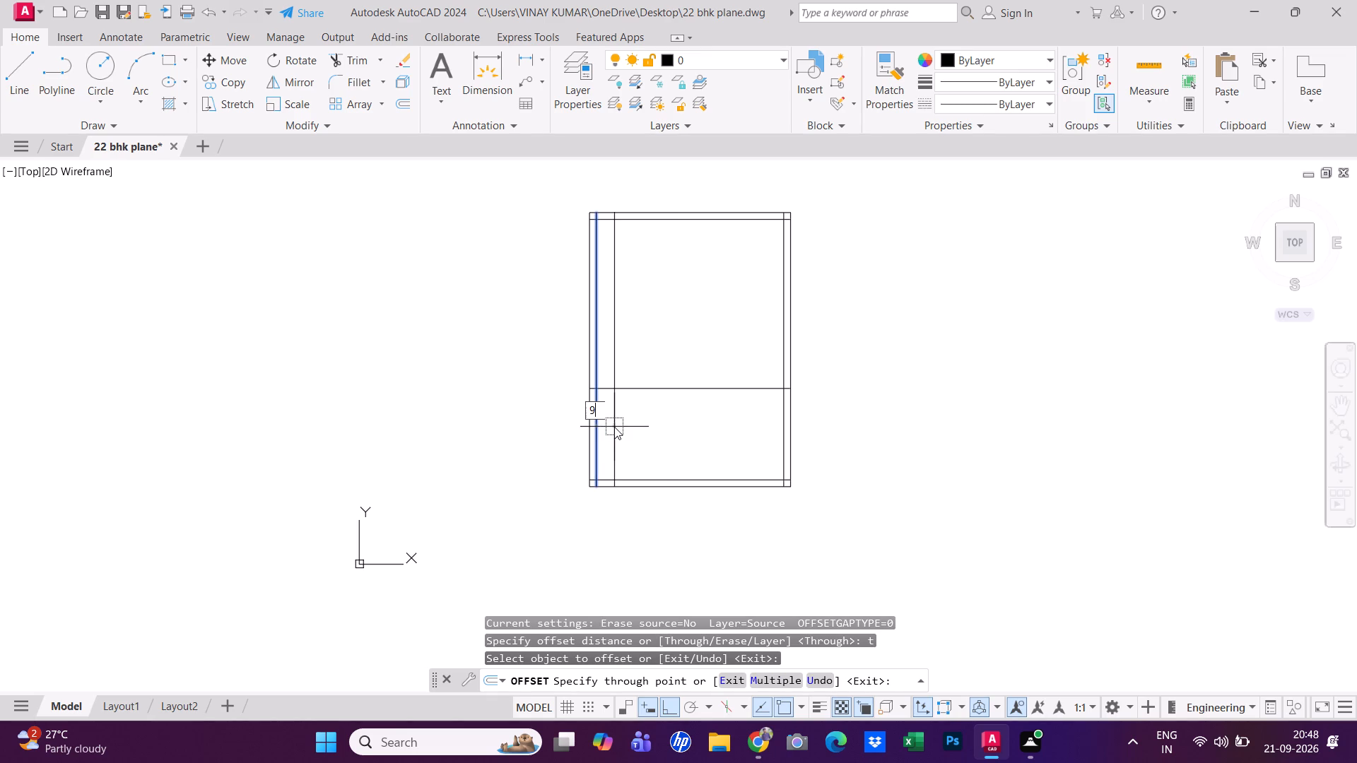
key("Return")
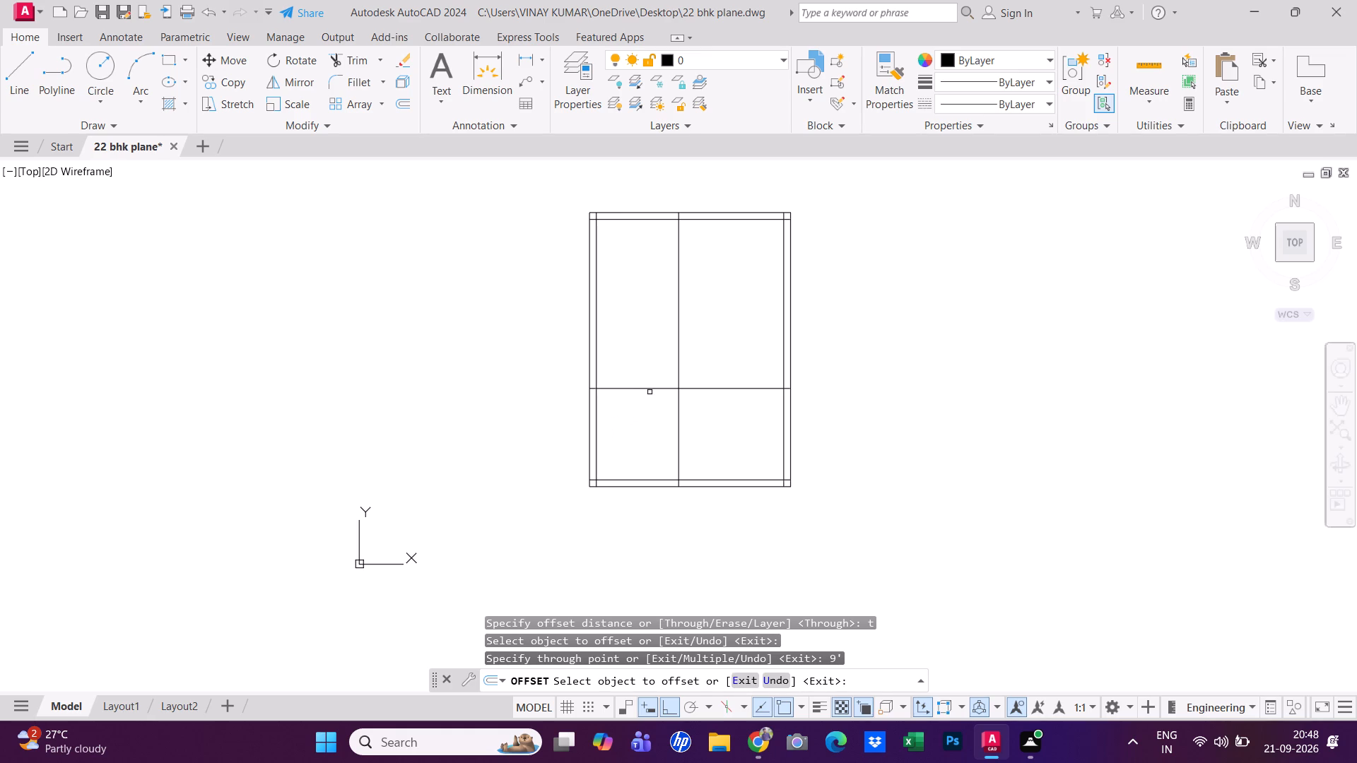
Give both new partition lines a 5" wall thickness, offsetting the horizontal one upward and the vertical one to the right.
left_click(665, 388)
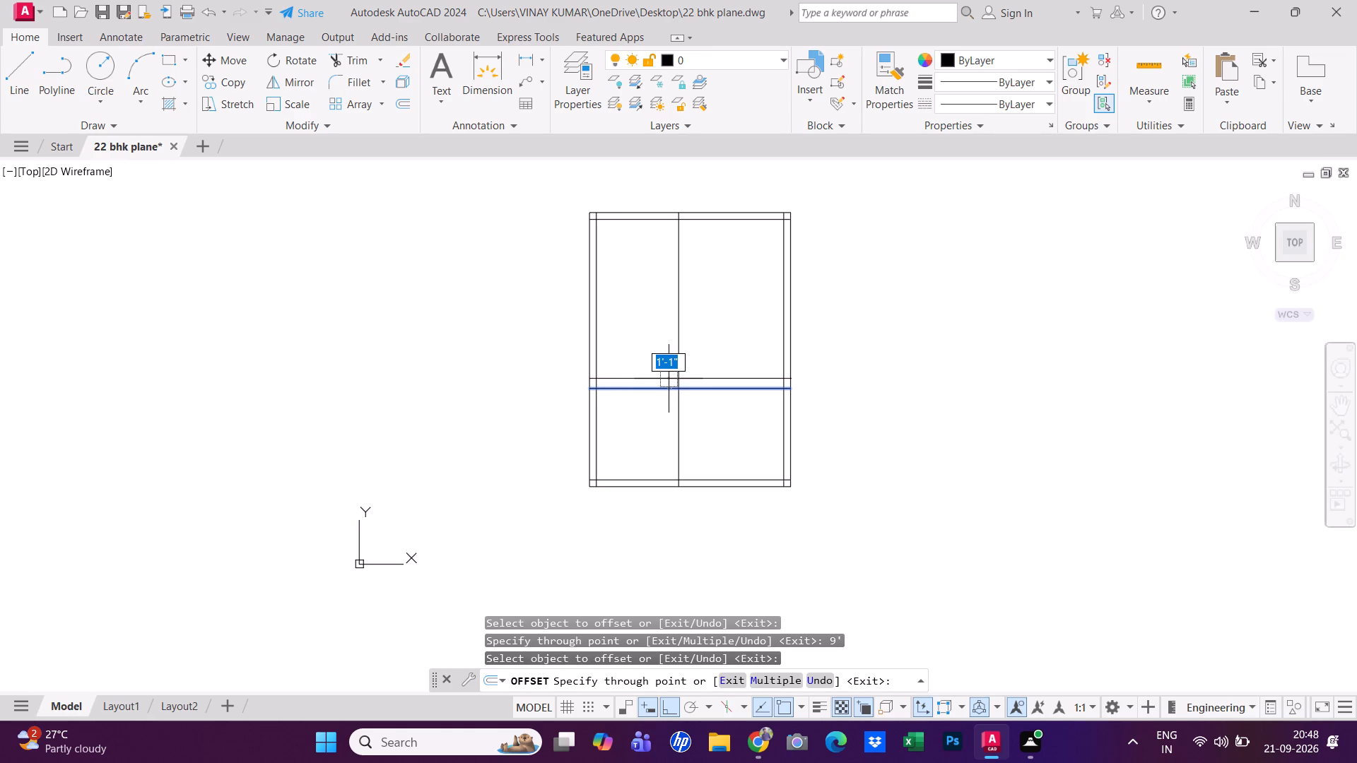
type("5\"")
key("Return")
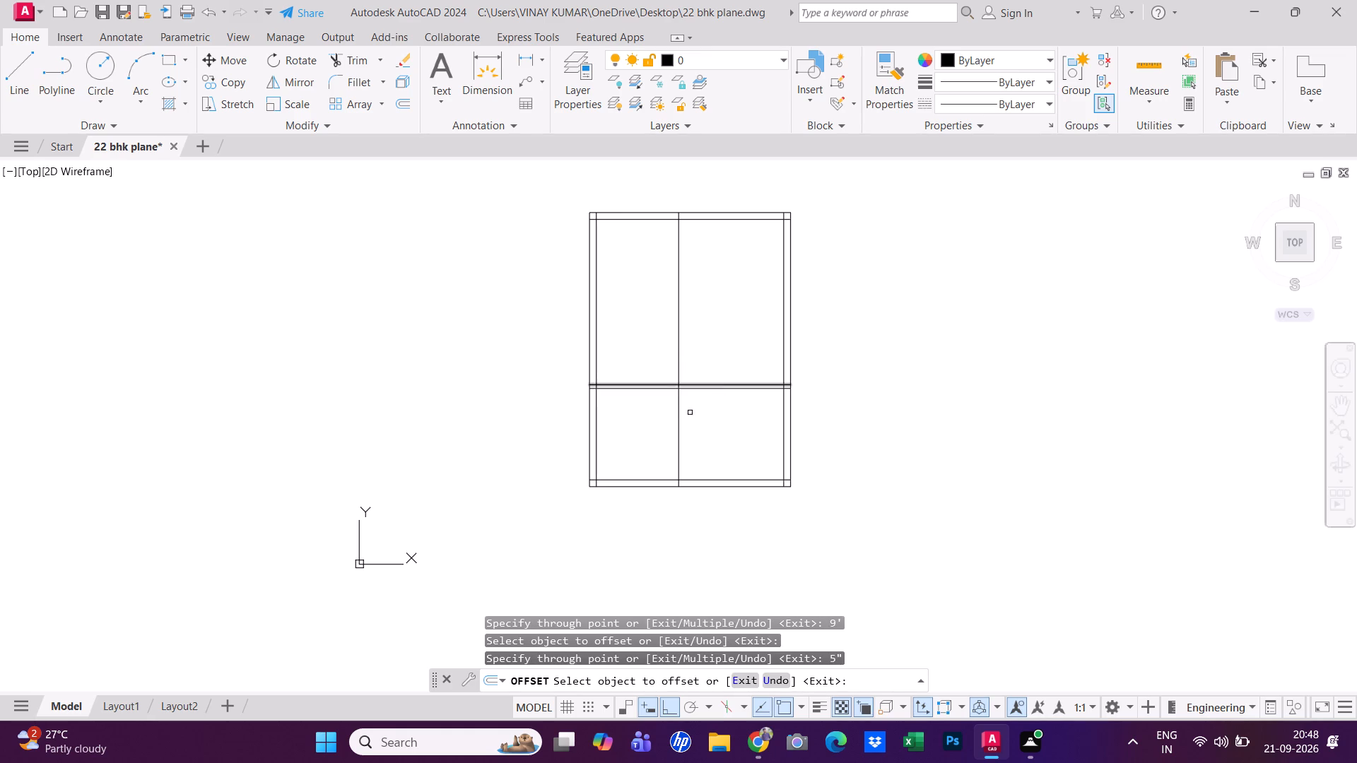
left_click(681, 422)
type("5\"")
key("Return")
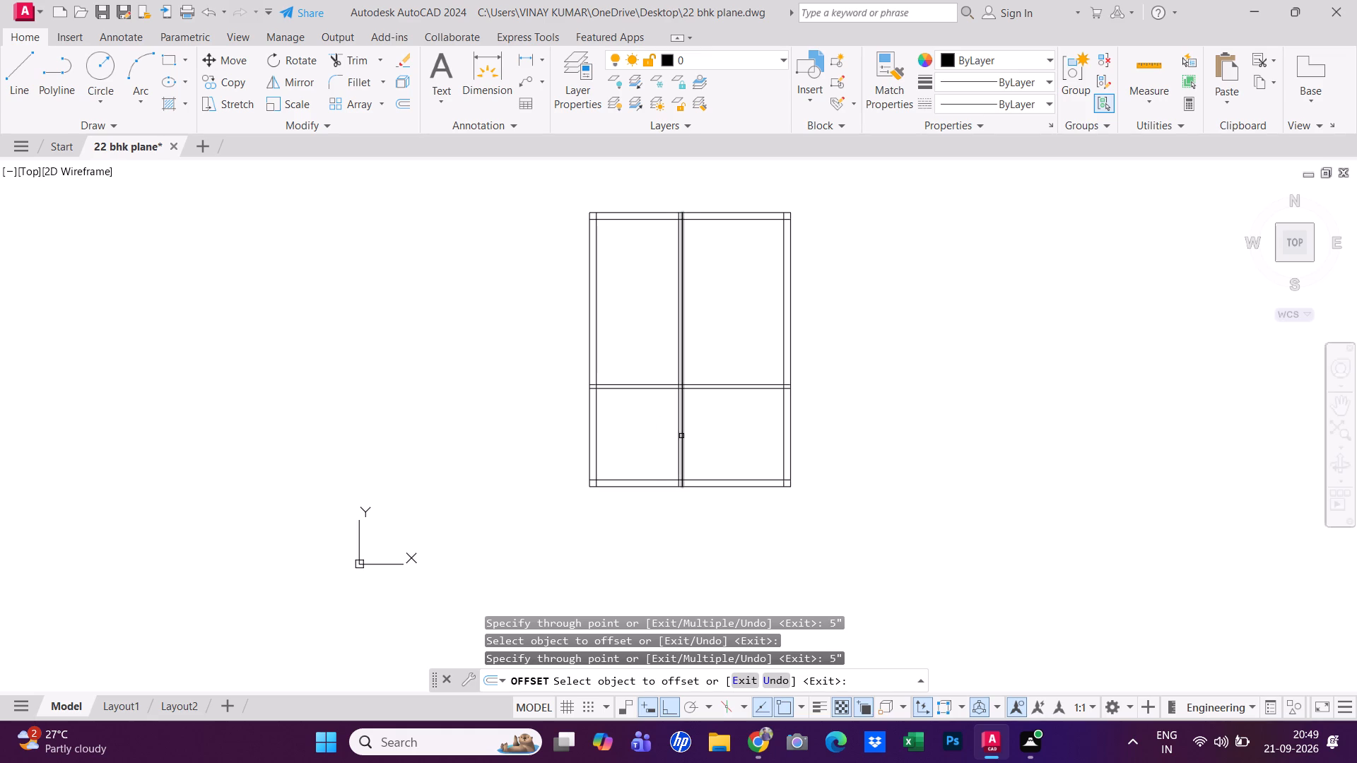
Offset the vertical partition's right line 3'2" to the right, and offset that new line 5" to form a second vertical partition.
left_click(683, 435)
type("3'2\"")
key("Return")
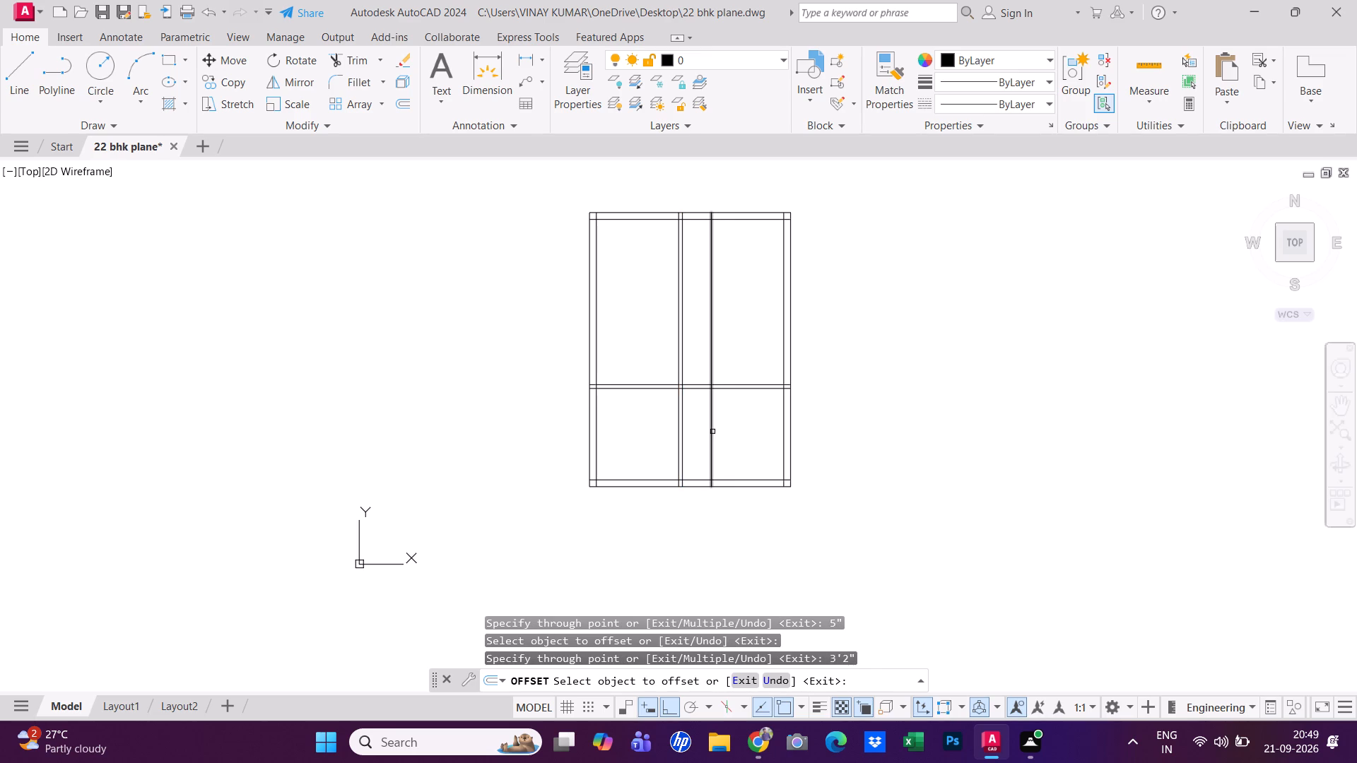
left_click(713, 432)
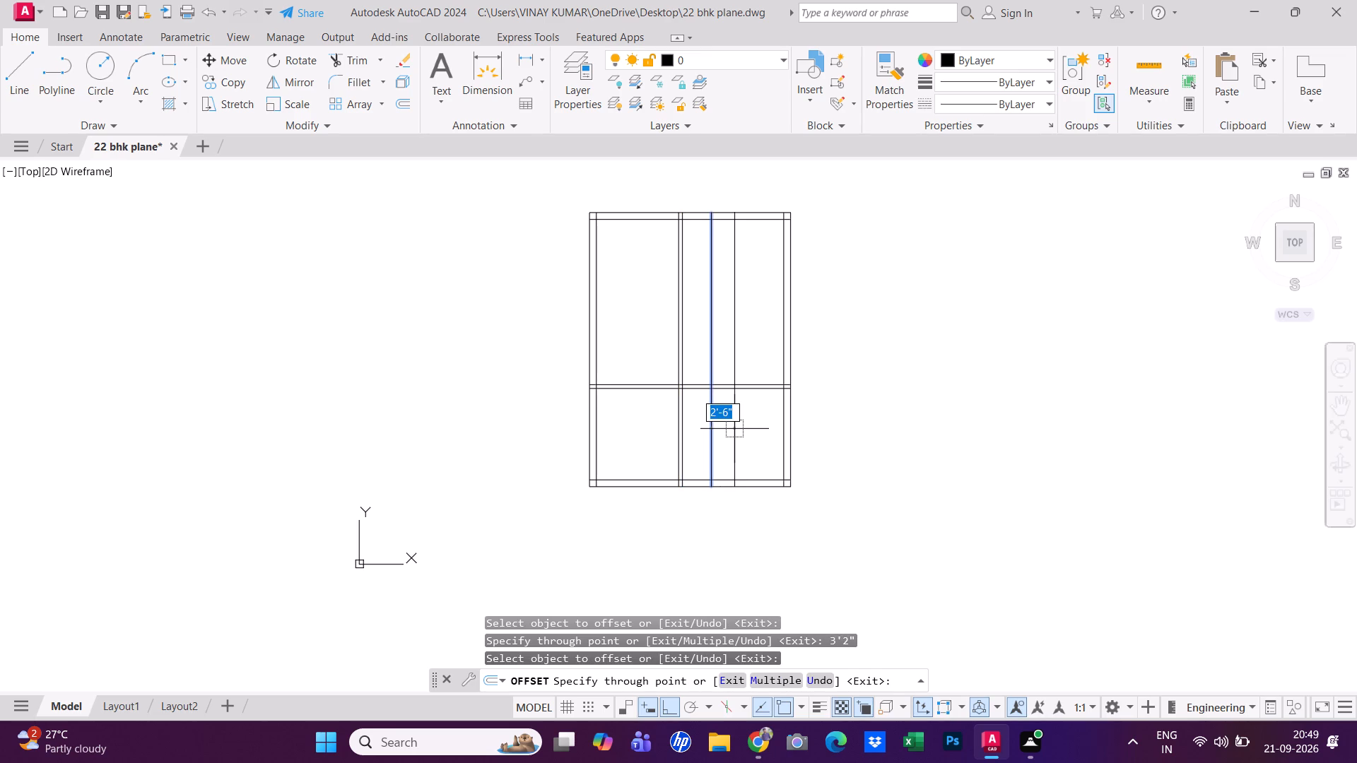
type("5\"")
key("Return")
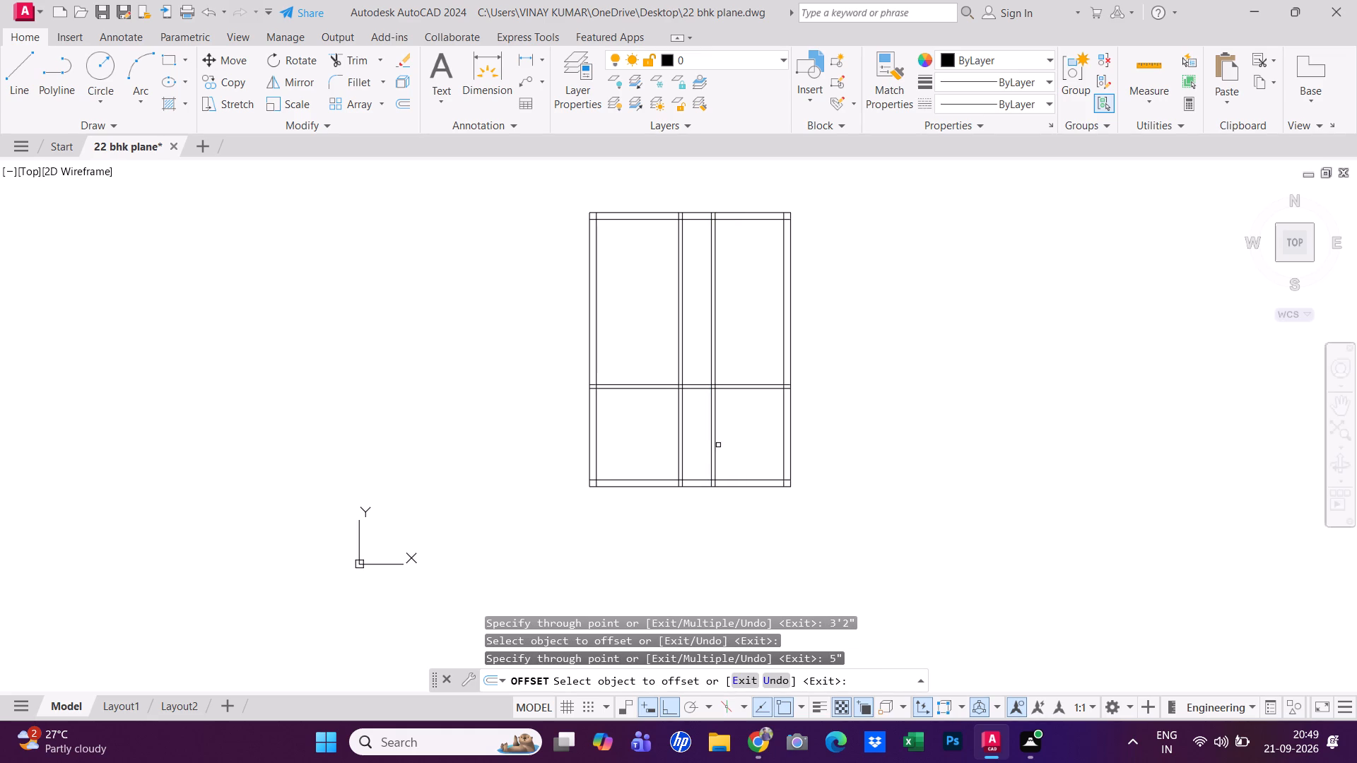
Offset the horizontal partition's upper line 3'3" upward, and offset that new line 5" upward to form a second horizontal partition.
scroll(724, 443, "down", 1)
scroll(724, 442, "up", 1)
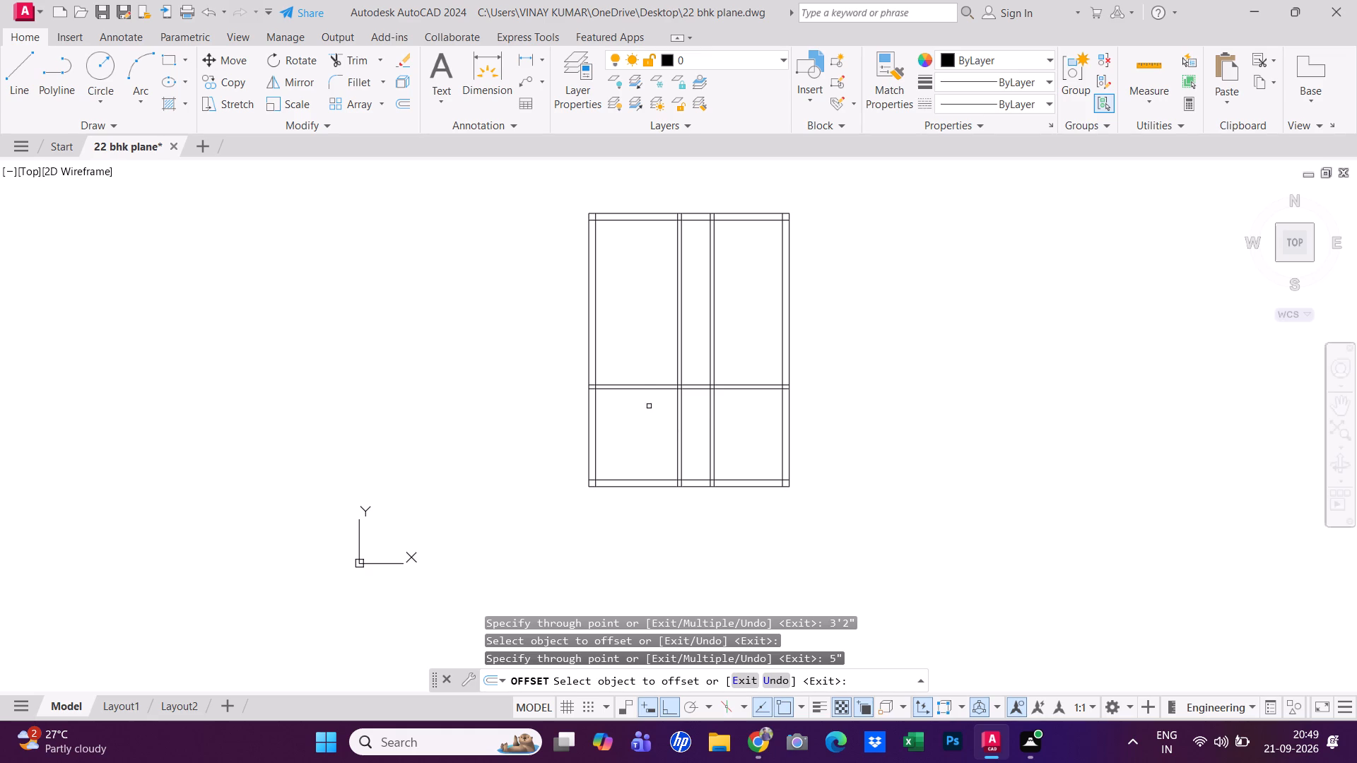
left_click(642, 386)
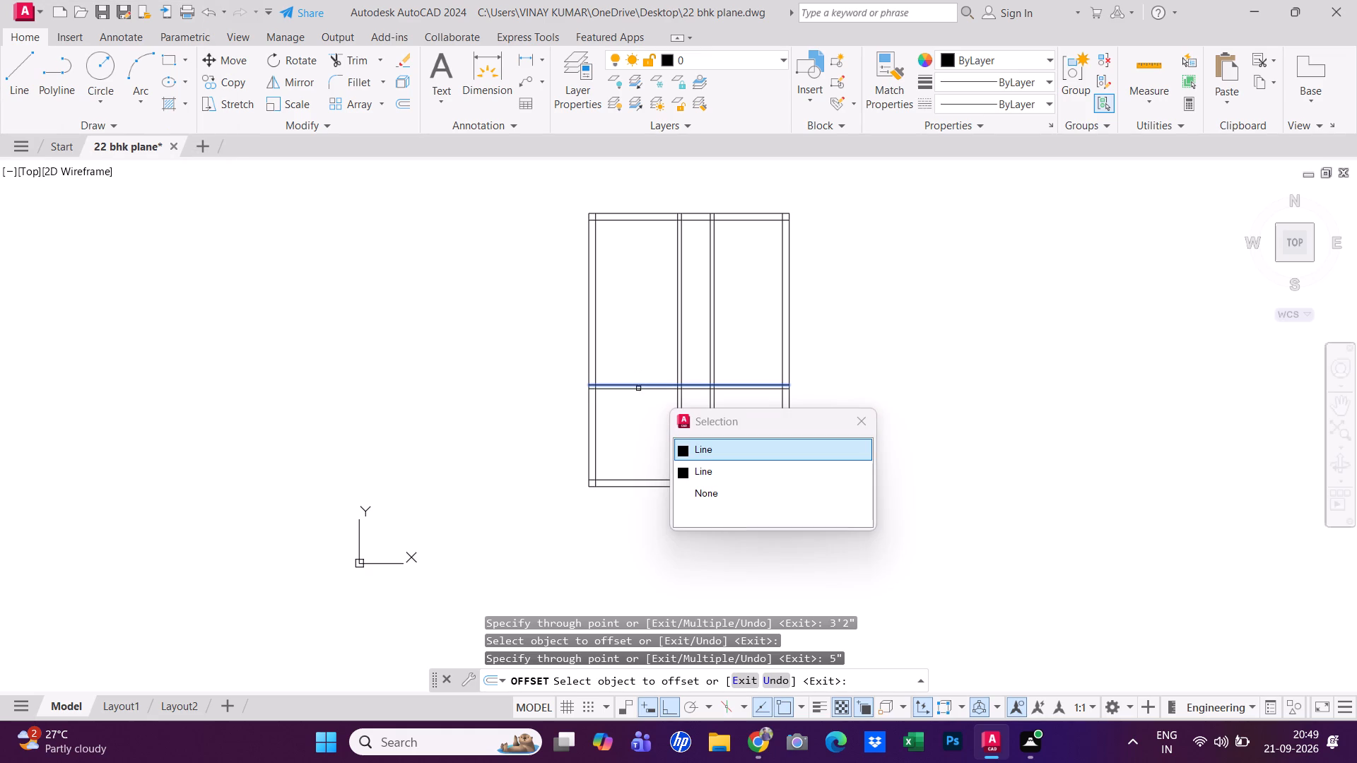
left_click(698, 444)
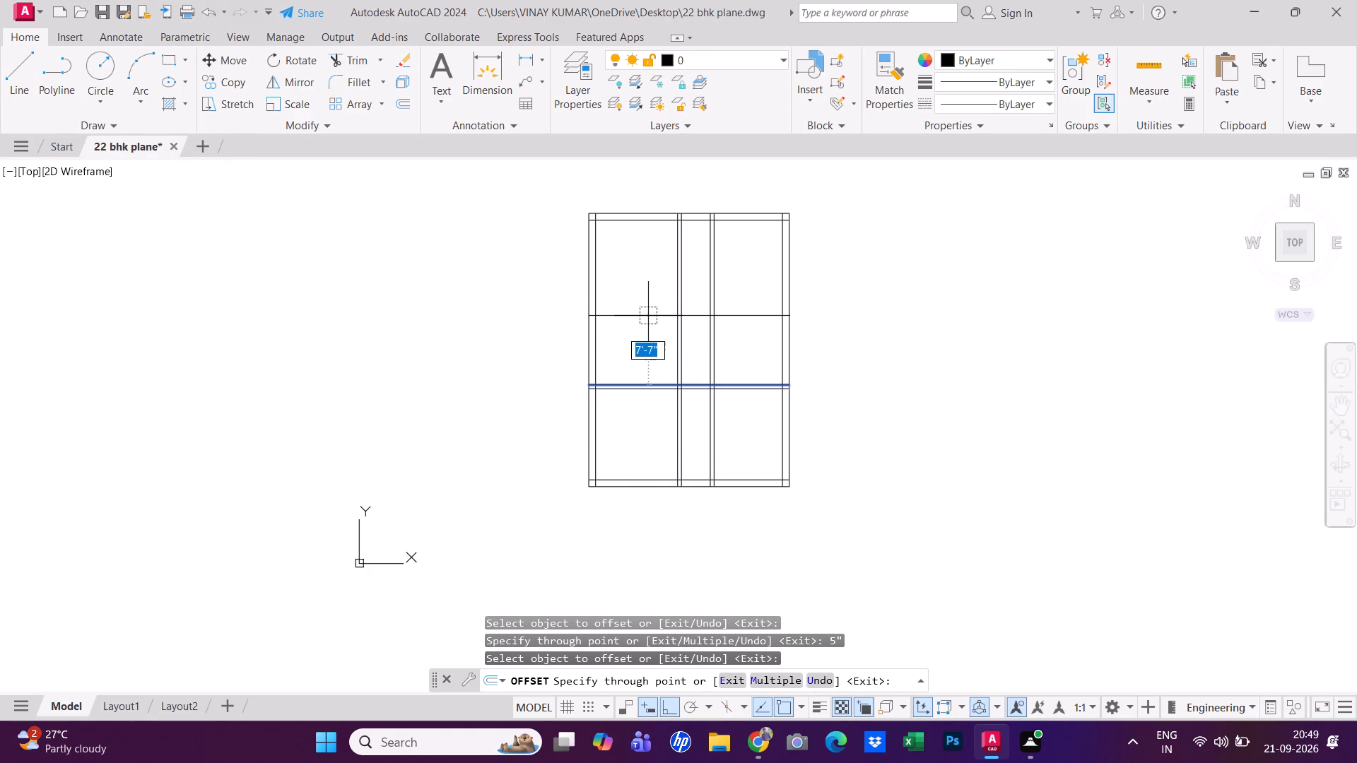
key("3")
type("'3\"")
key("Return")
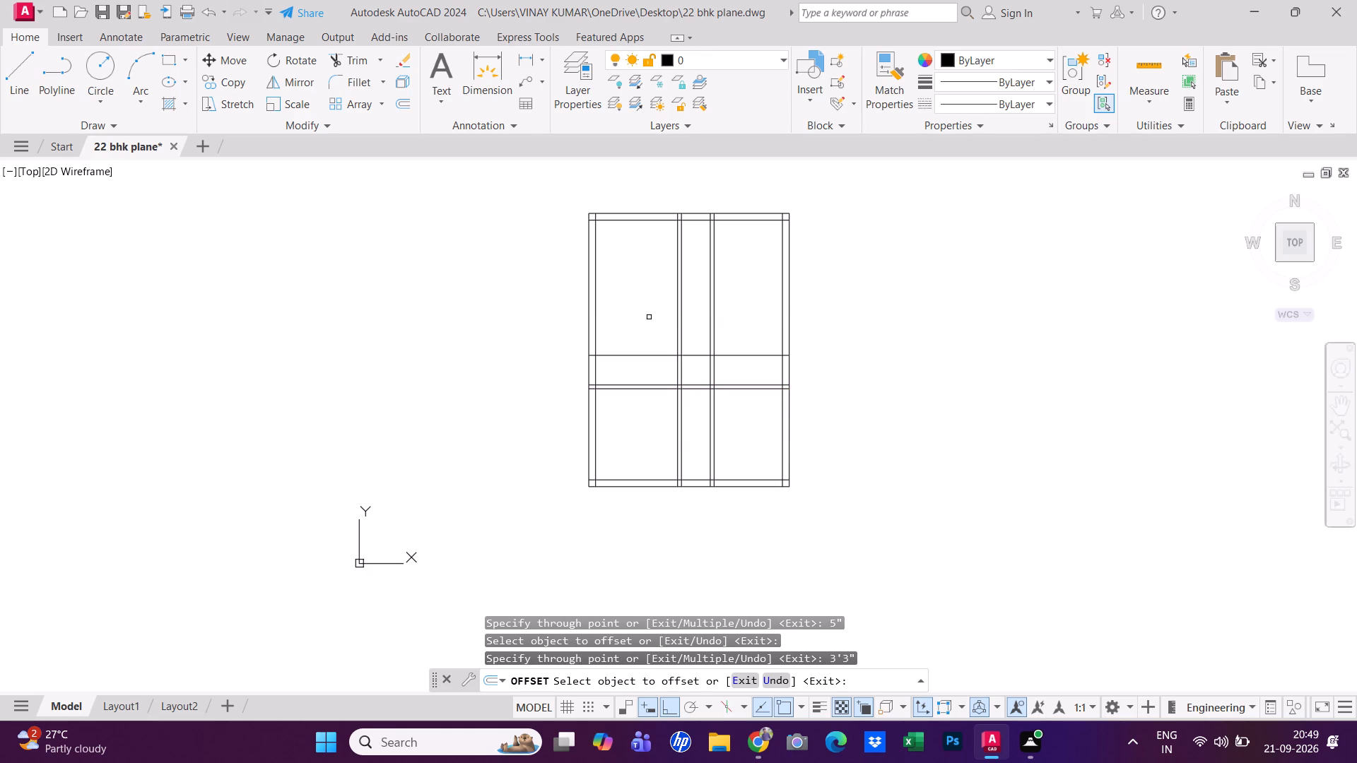
left_click(642, 353)
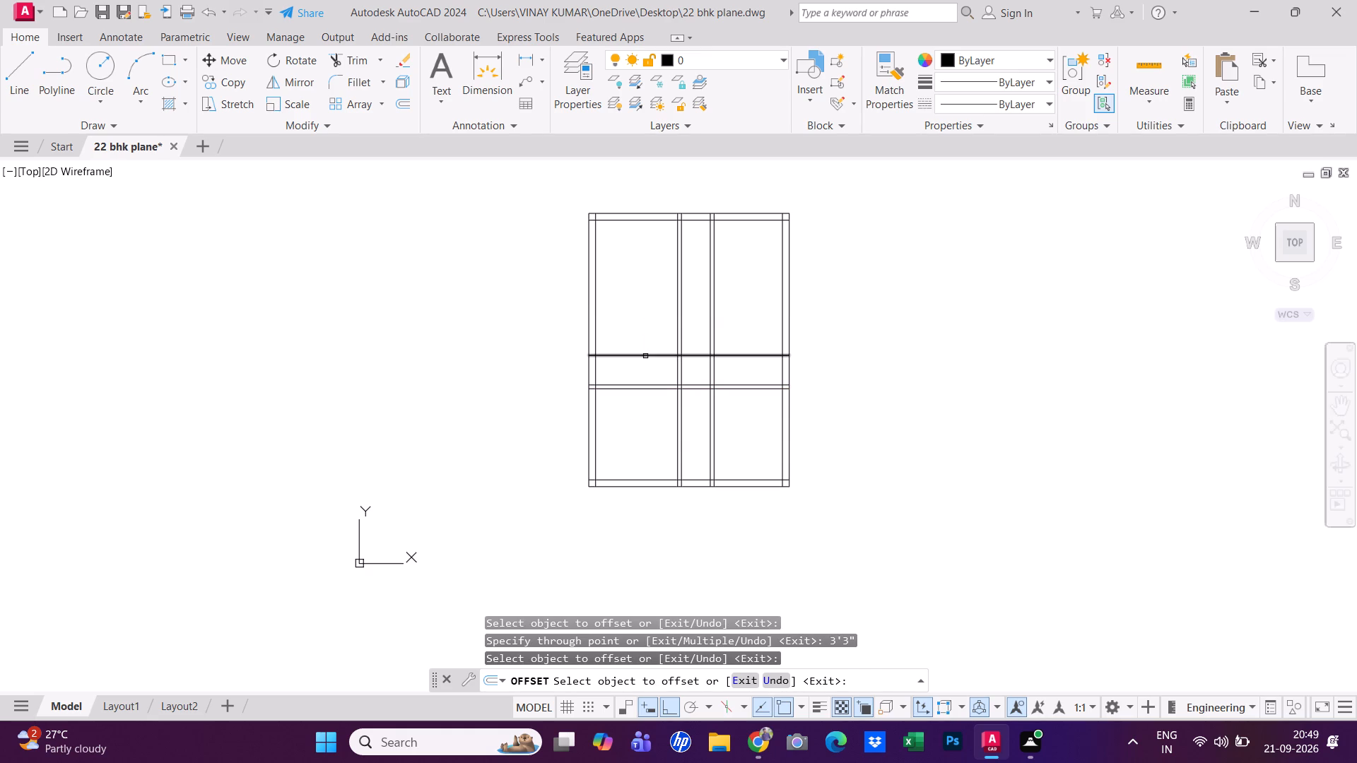
left_click(645, 356)
type("5\"")
key("Return")
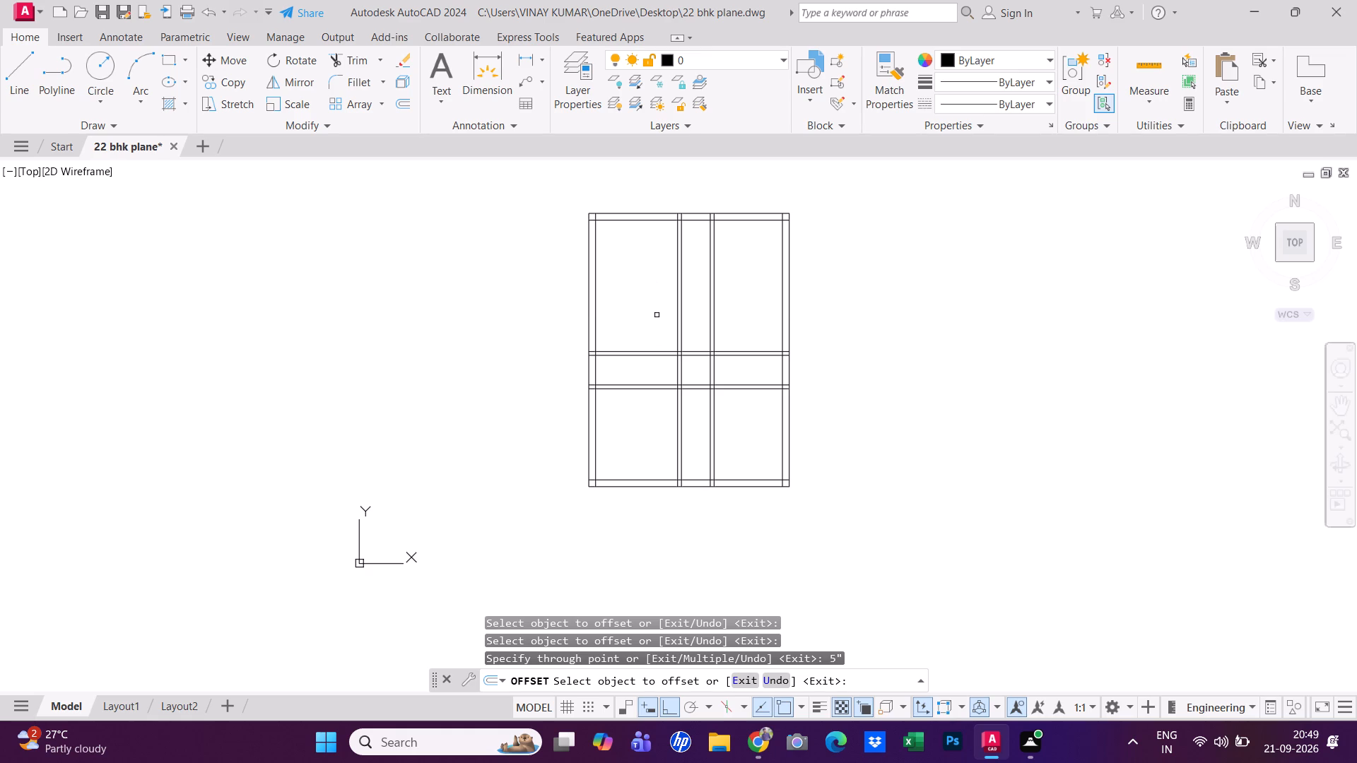
key("Escape")
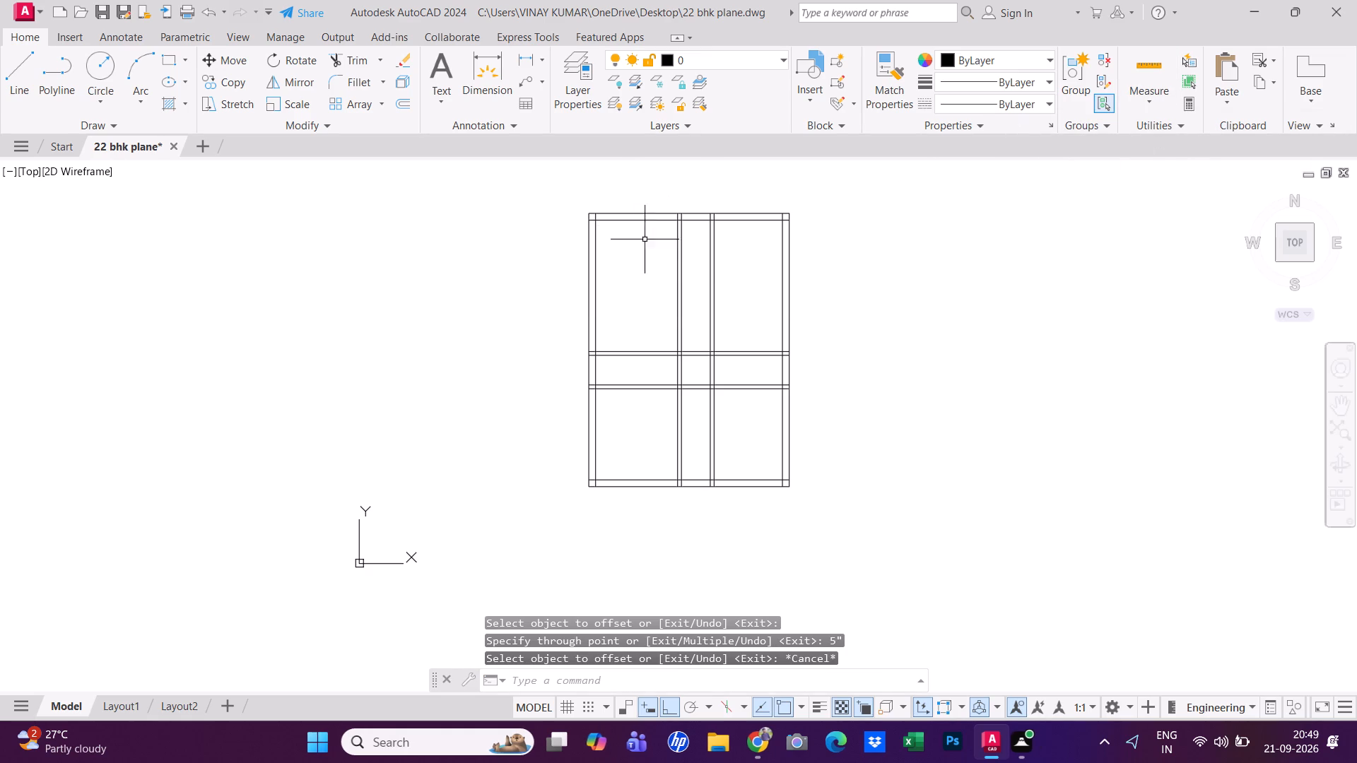
Offset the inner line of the top outer wall 6' downward, and offset that new line 9" downward to form a wall.
type("o t")
key("space")
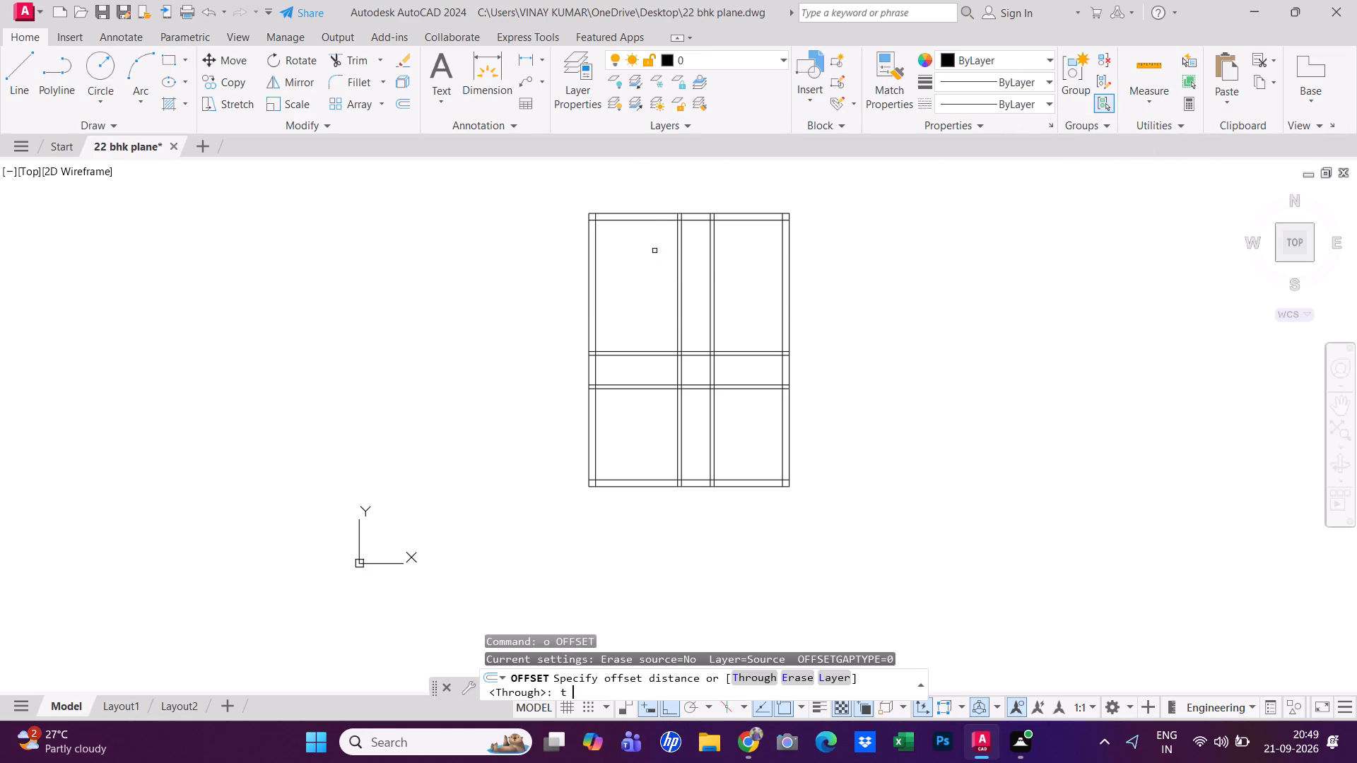
left_click(645, 221)
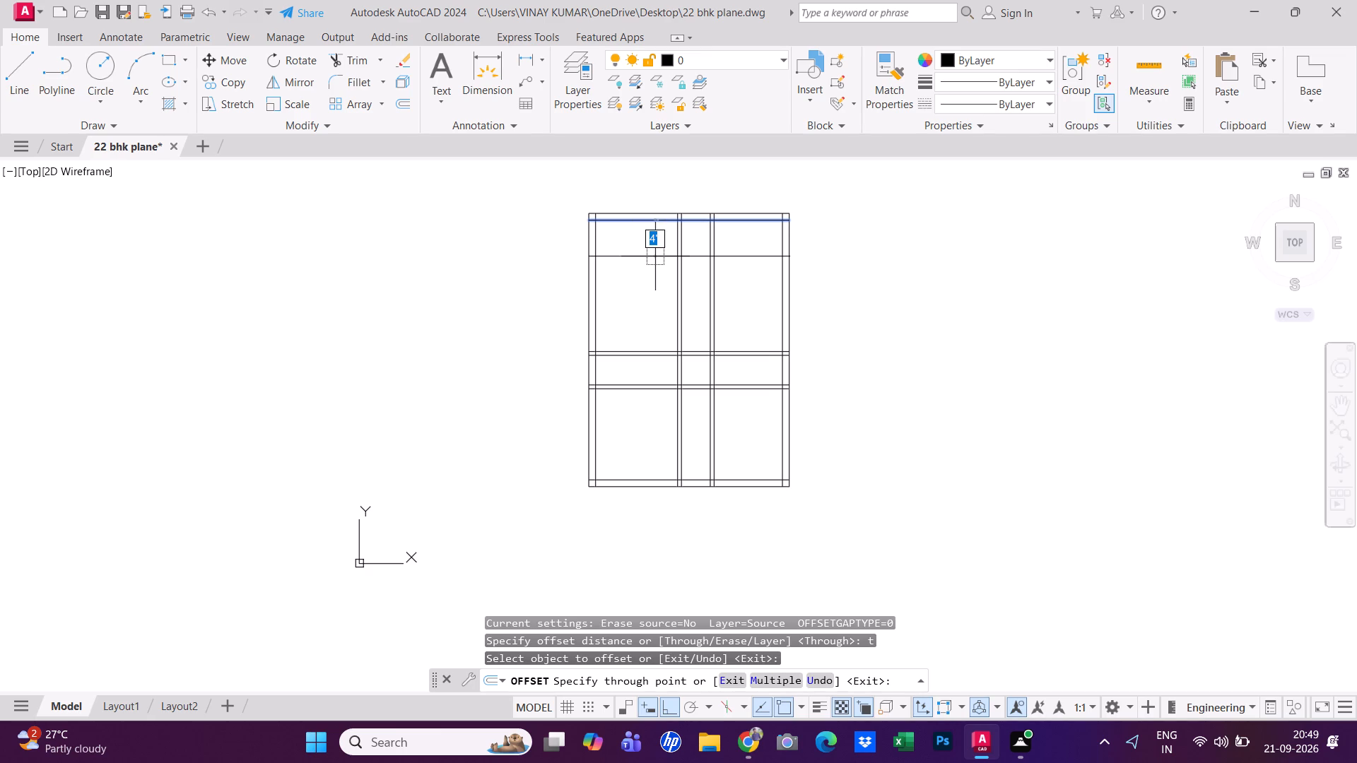
key("6")
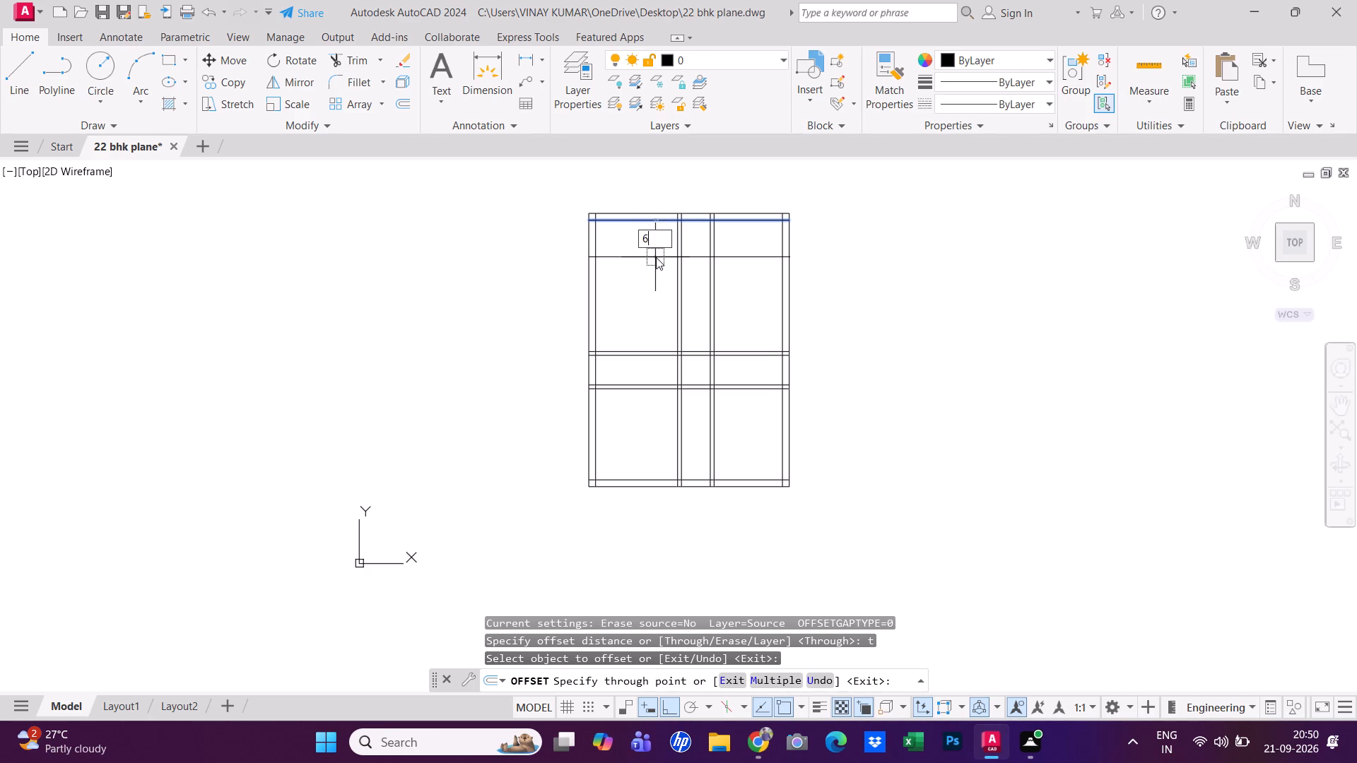
key("apostrophe")
key("Return")
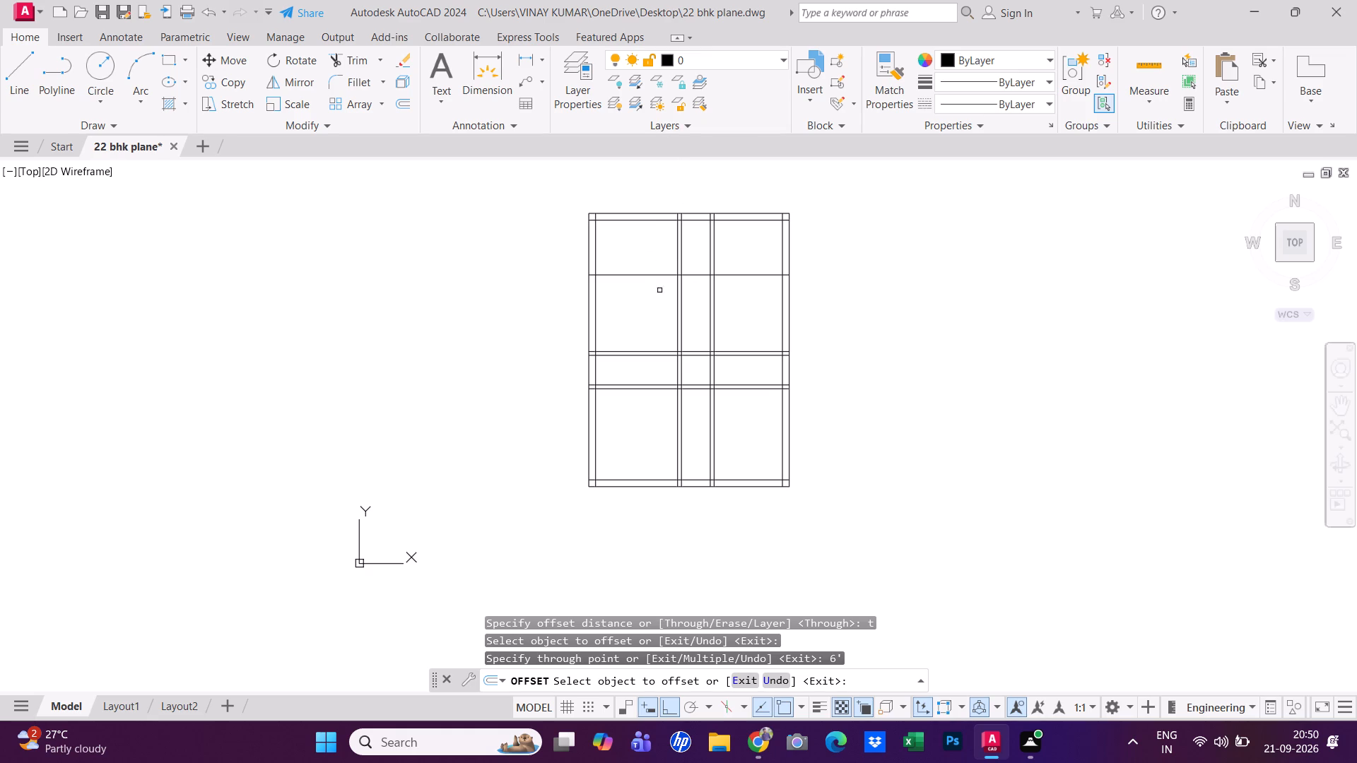
left_click(646, 275)
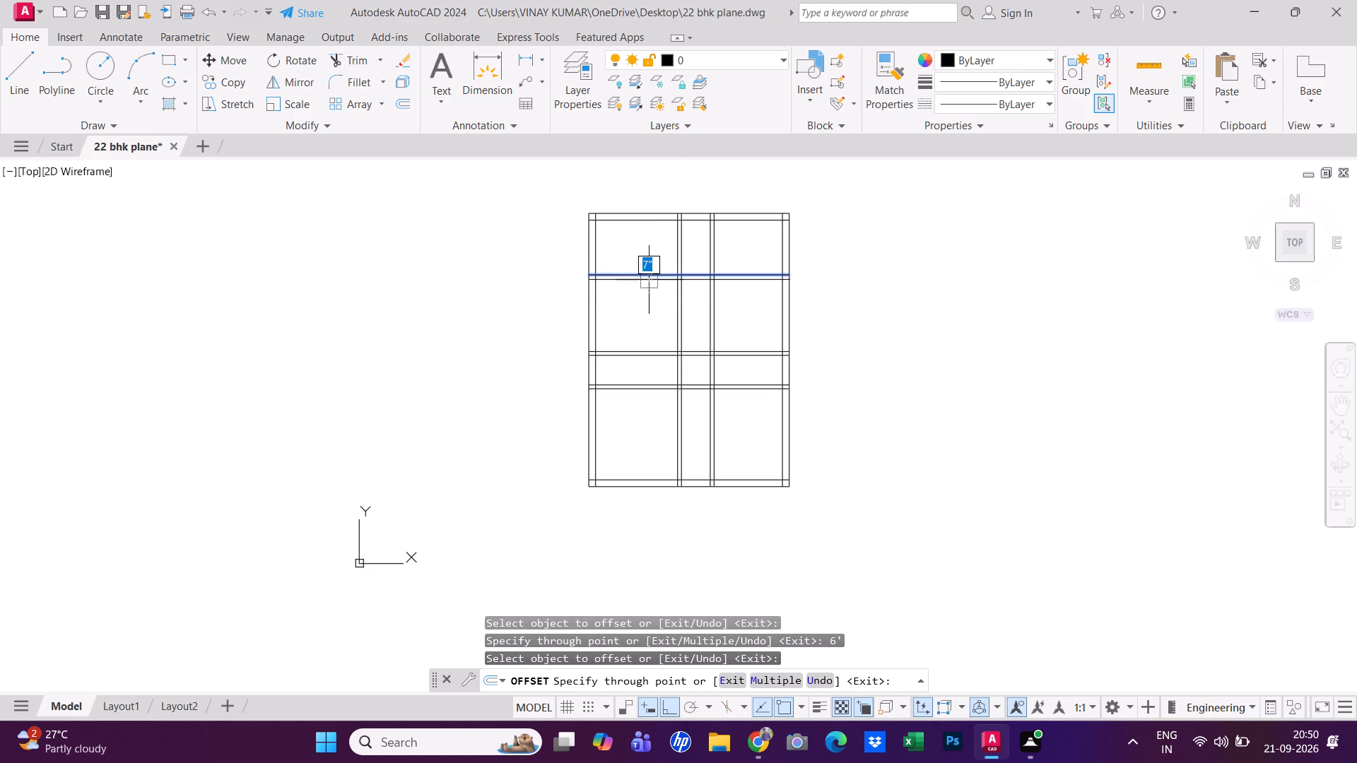
type("9\"")
key("Return")
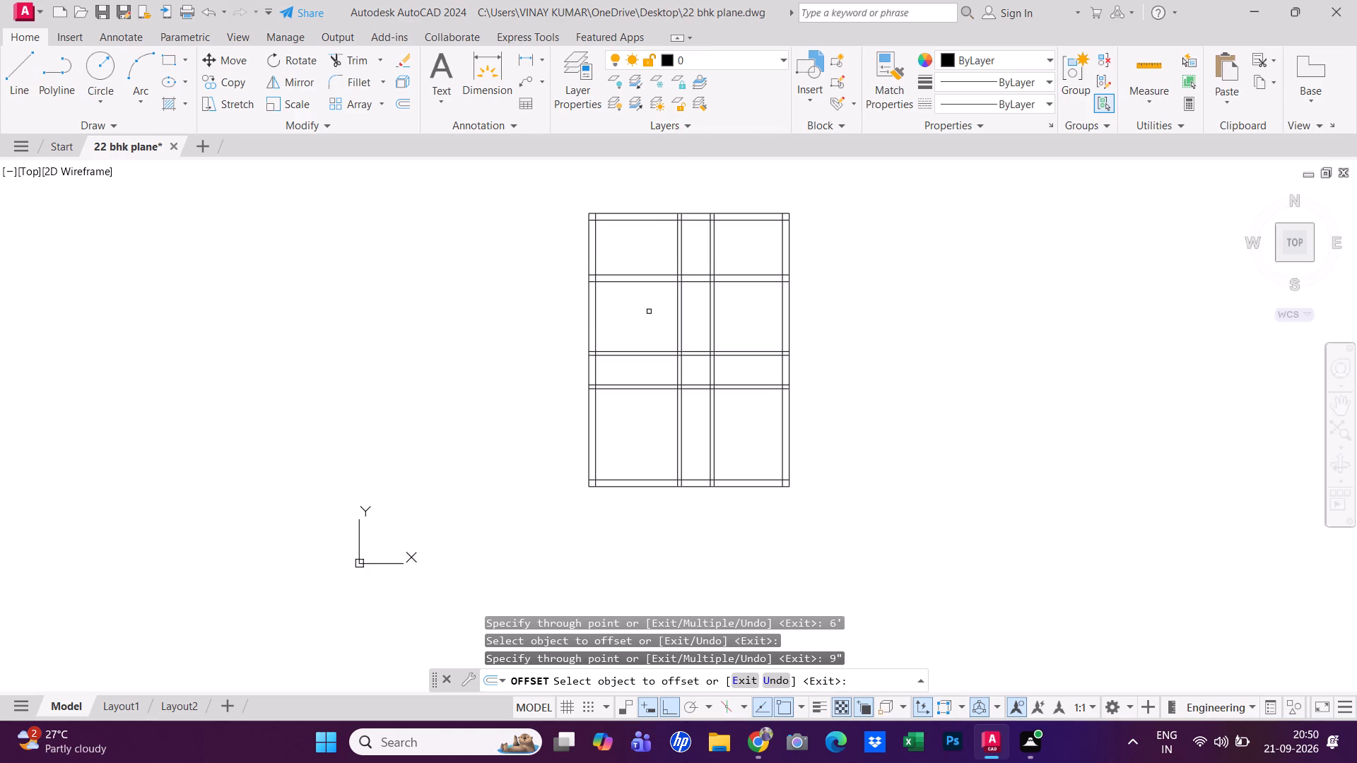
middle_click_drag(735, 330, 661, 338)
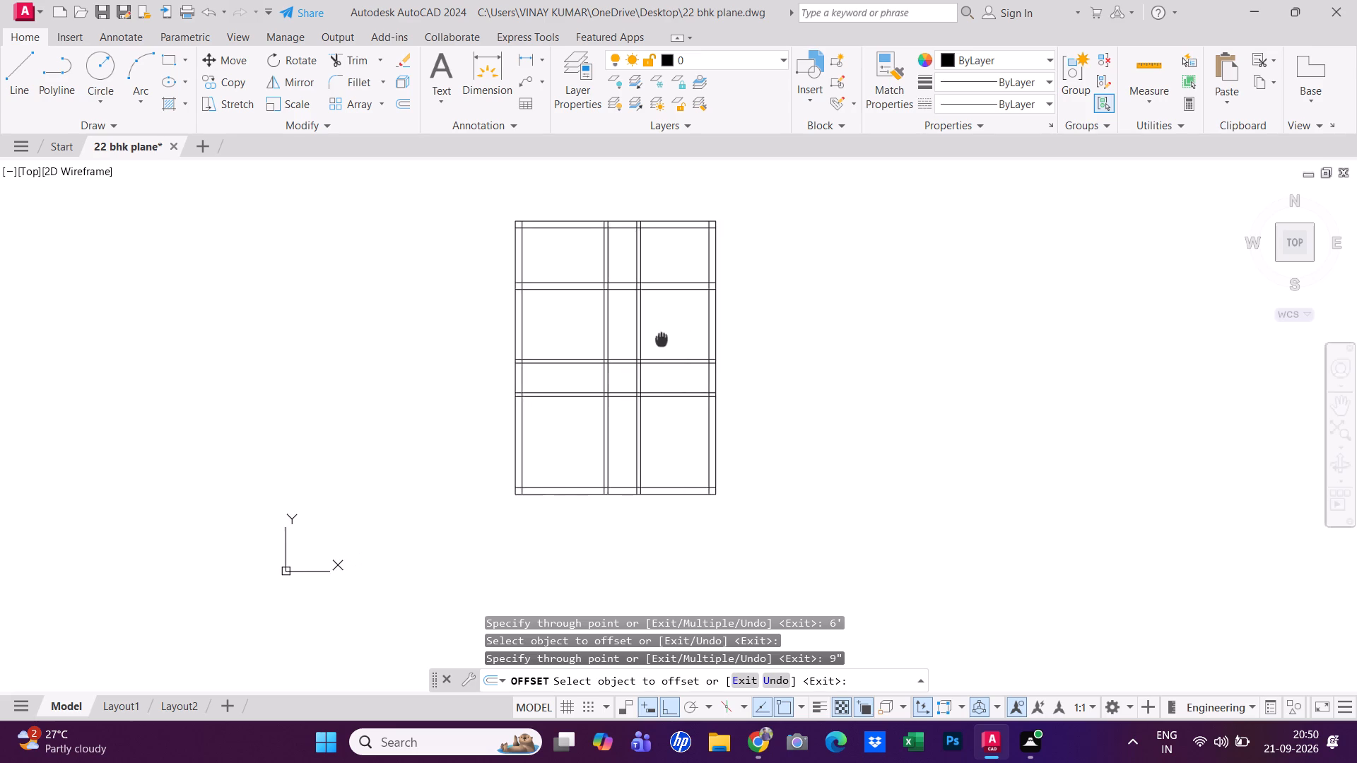
middle_click_drag(661, 338, 594, 366)
middle_click(594, 366)
middle_click(594, 366)
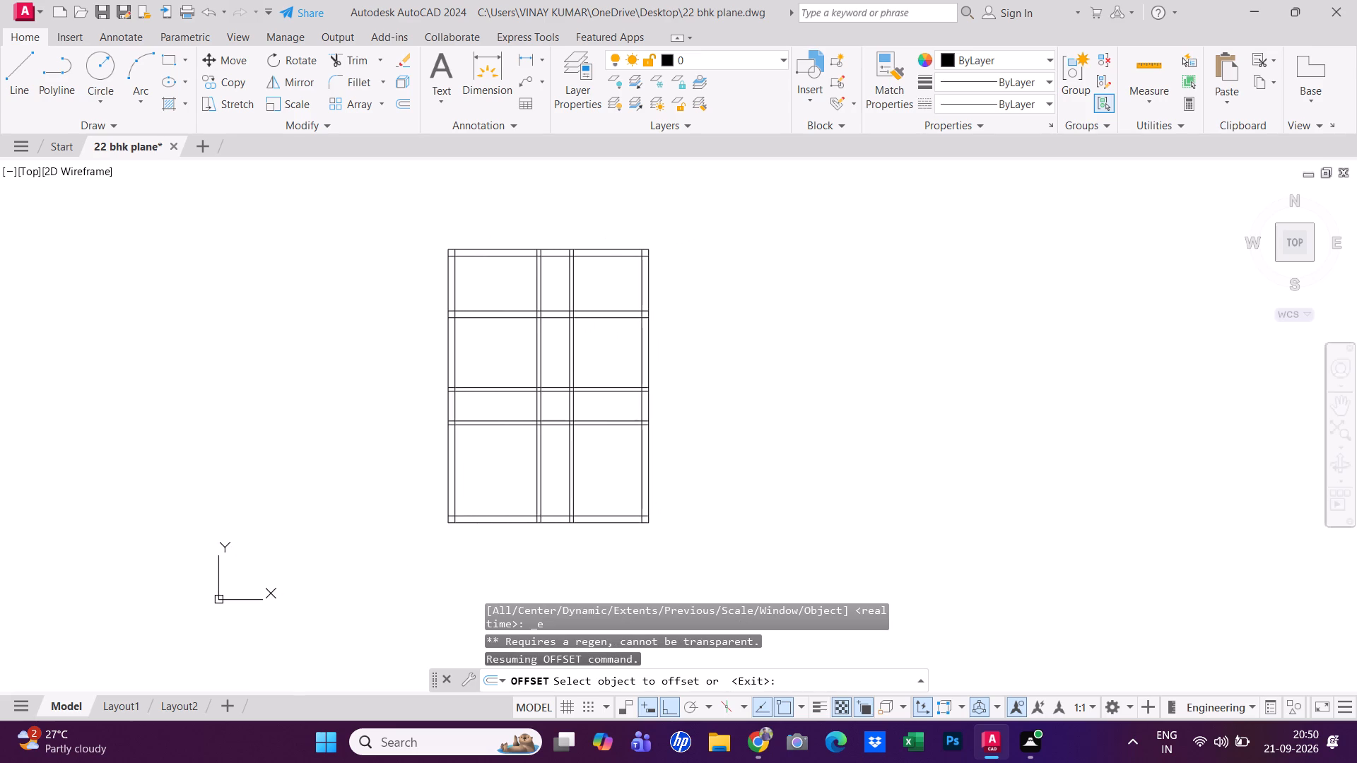
key("Escape")
key("Escape")
key("Escape")
Trim the overlapping inner wall lines at the plan's top-left outer corner.
type("tr")
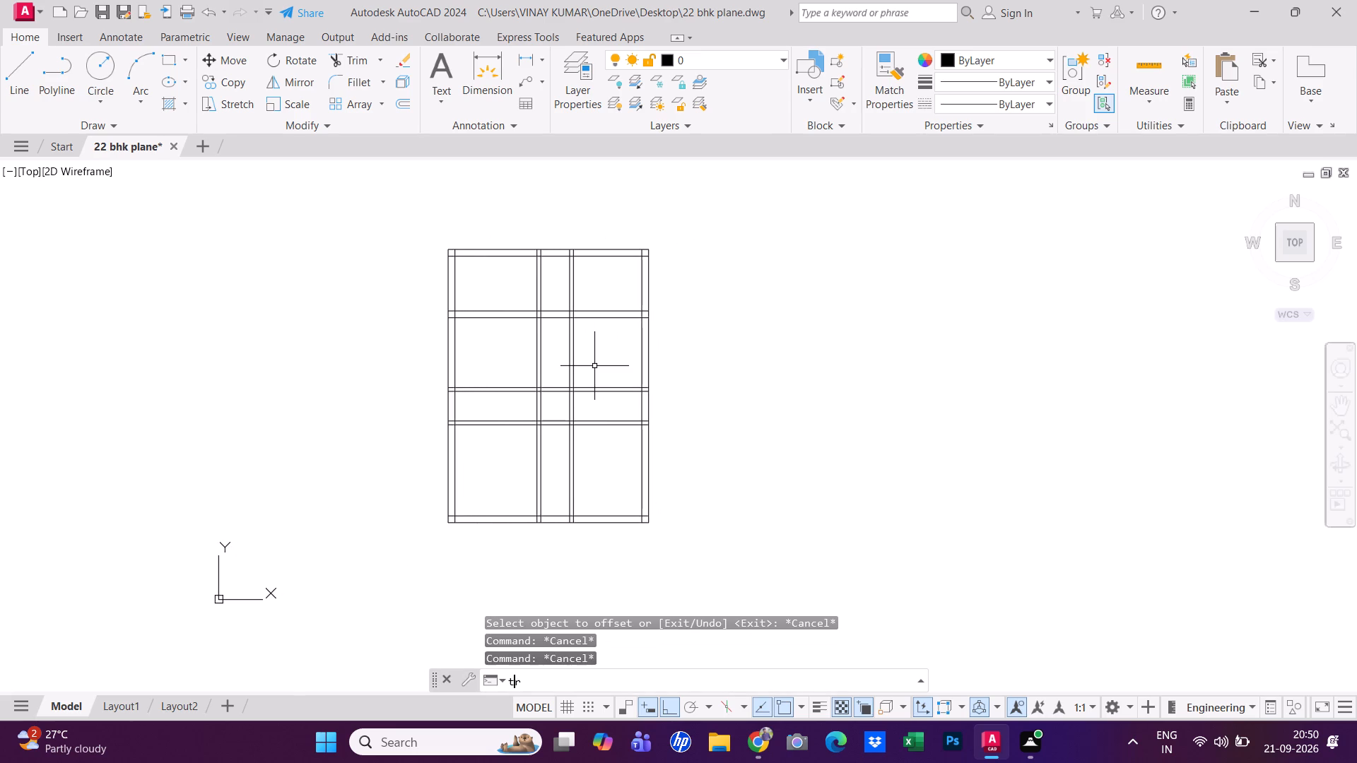
key("space")
scroll(570, 246, "up", 2)
scroll(355, 260, "up", 1)
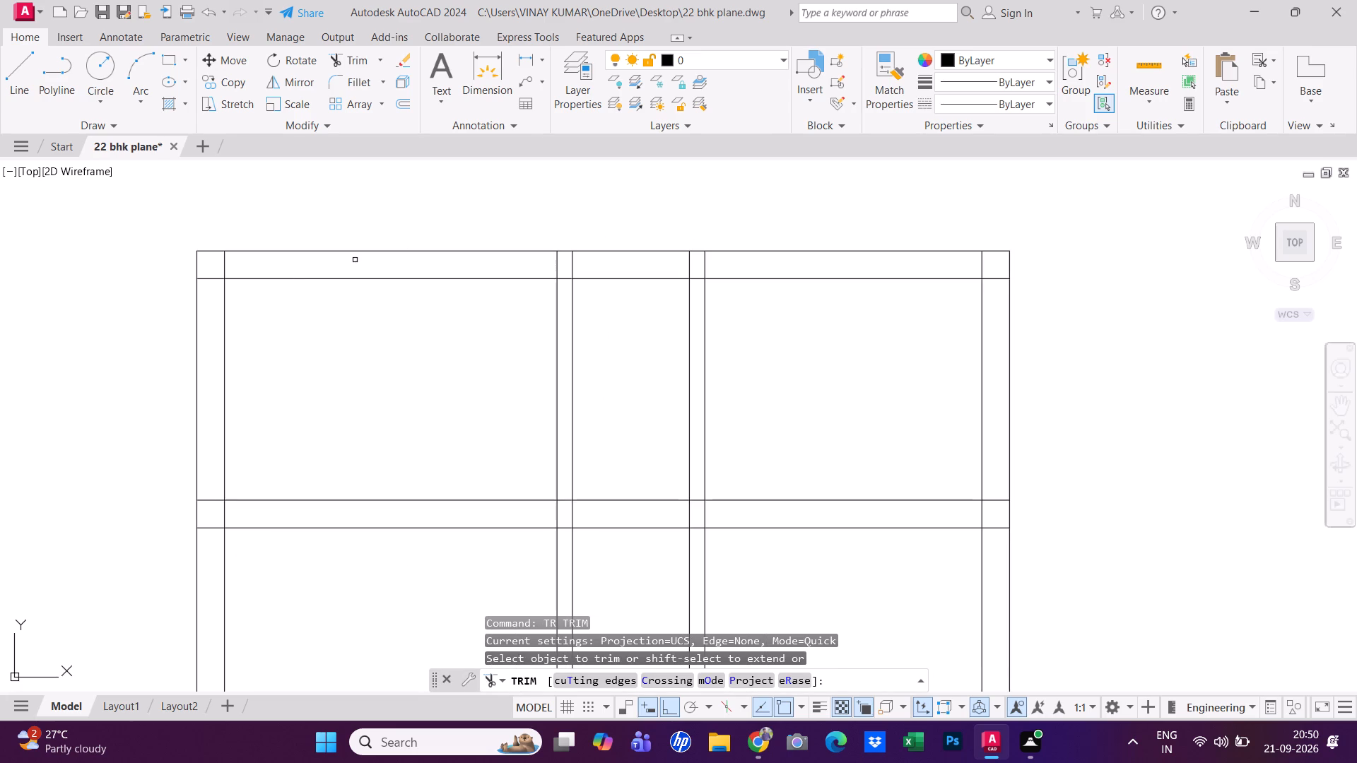
left_click(207, 297)
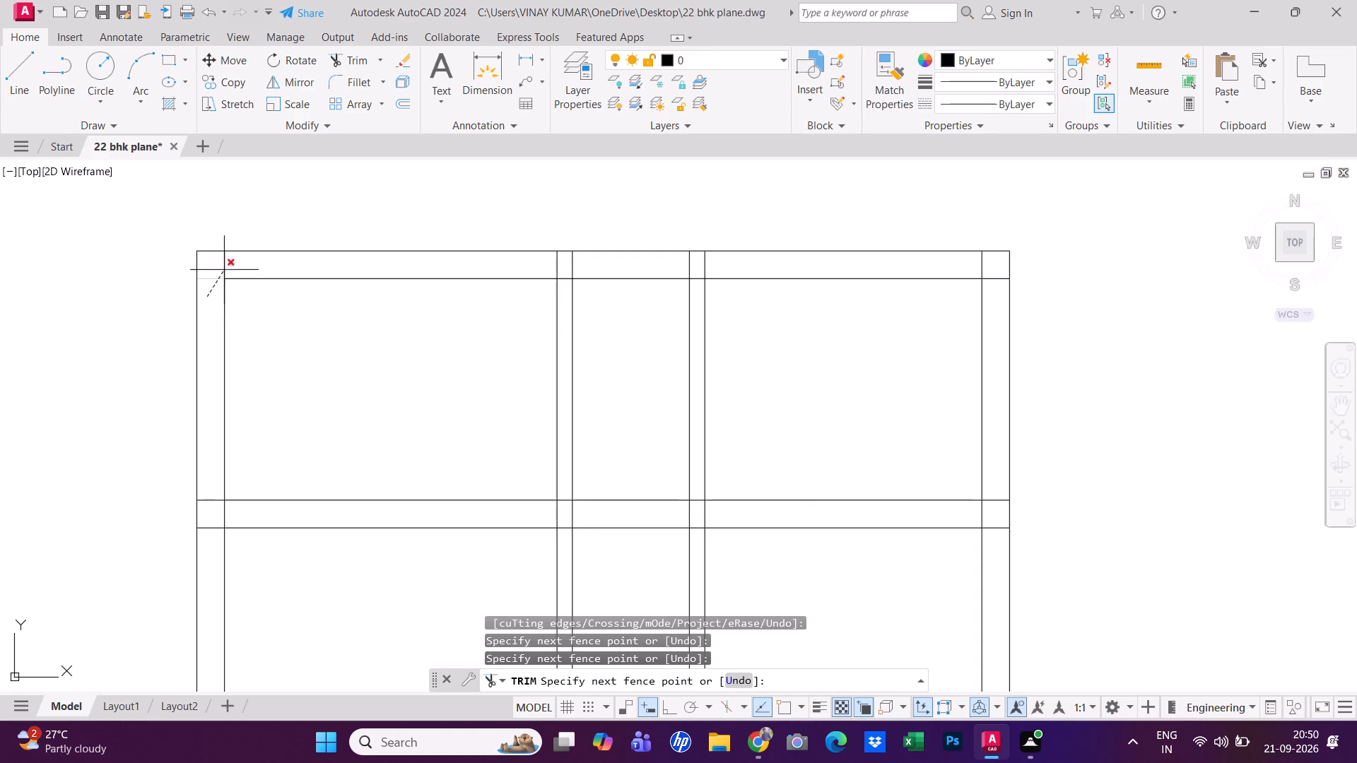
left_click(225, 268)
Trim both vertical partitions' lines out of the space between the top outer wall and the 9" wall.
left_click(507, 266)
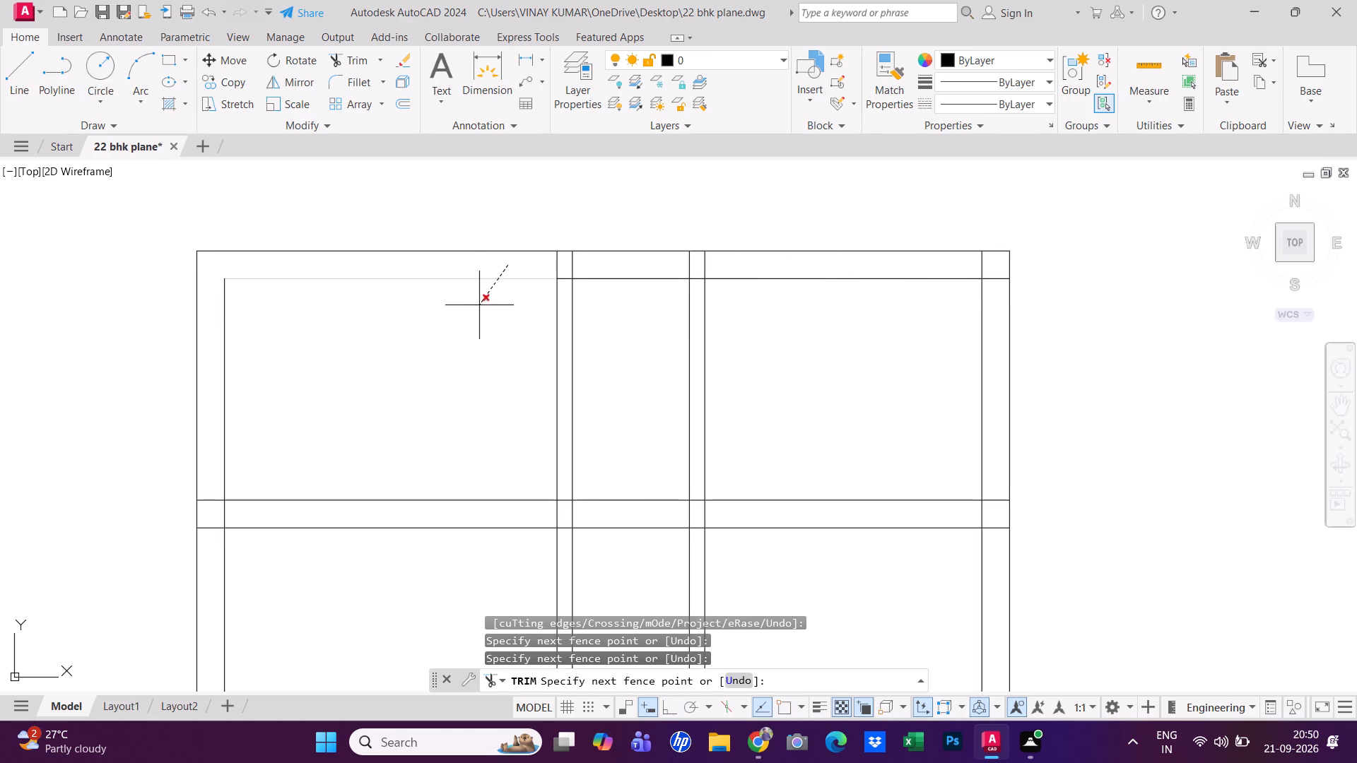
key("Escape")
right_click(504, 330)
left_click(544, 341)
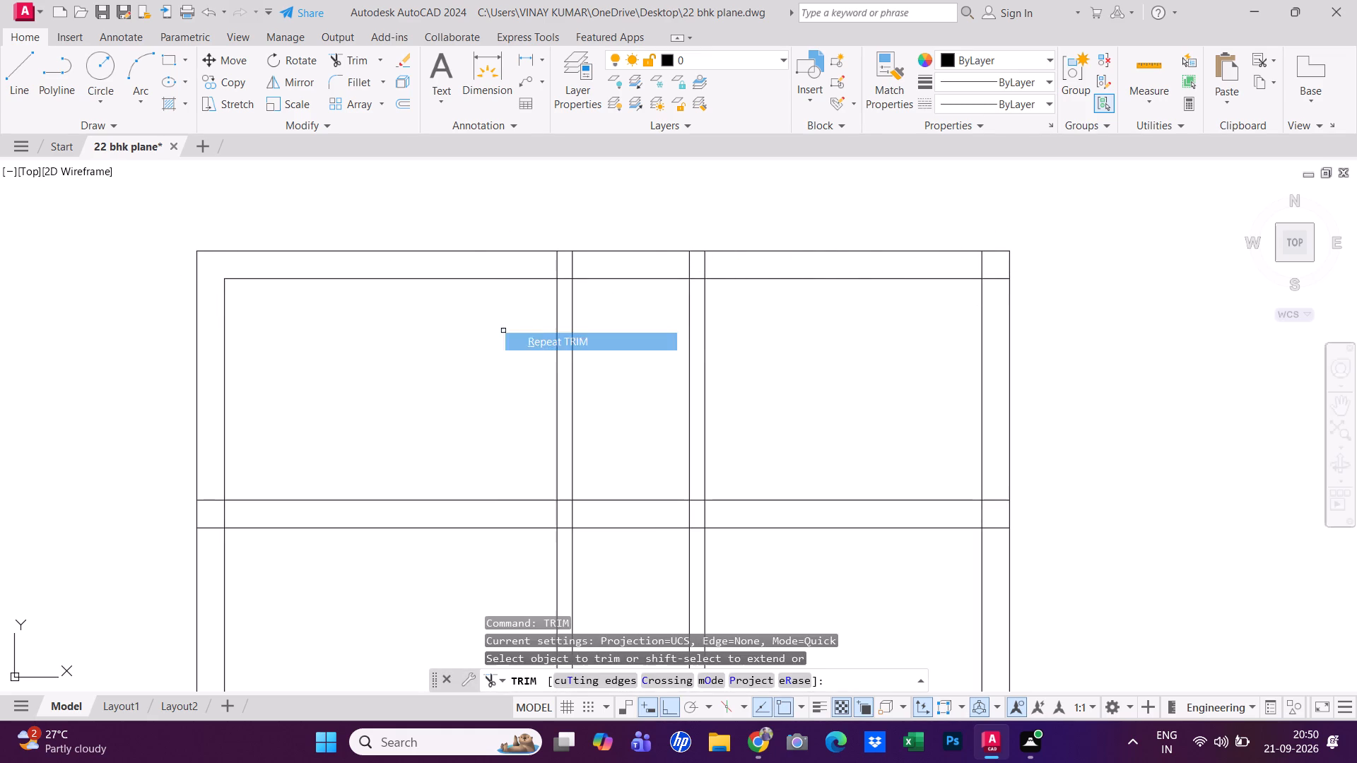
left_click(526, 343)
left_click(792, 338)
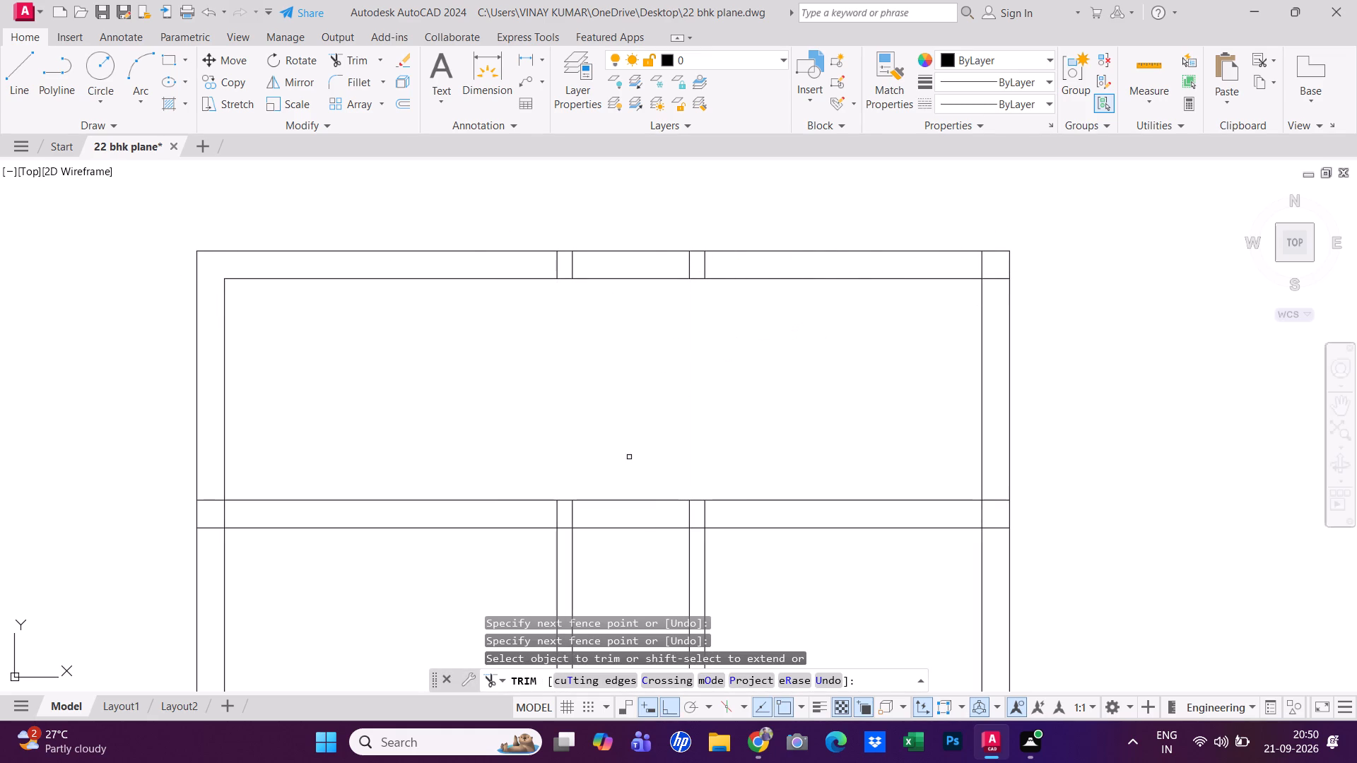
Trim the second vertical partition between the 9" wall and lower horizontal partition, plus the upper horizontal partition's segment between the two vertical partitions.
middle_click_drag(640, 471, 610, 333)
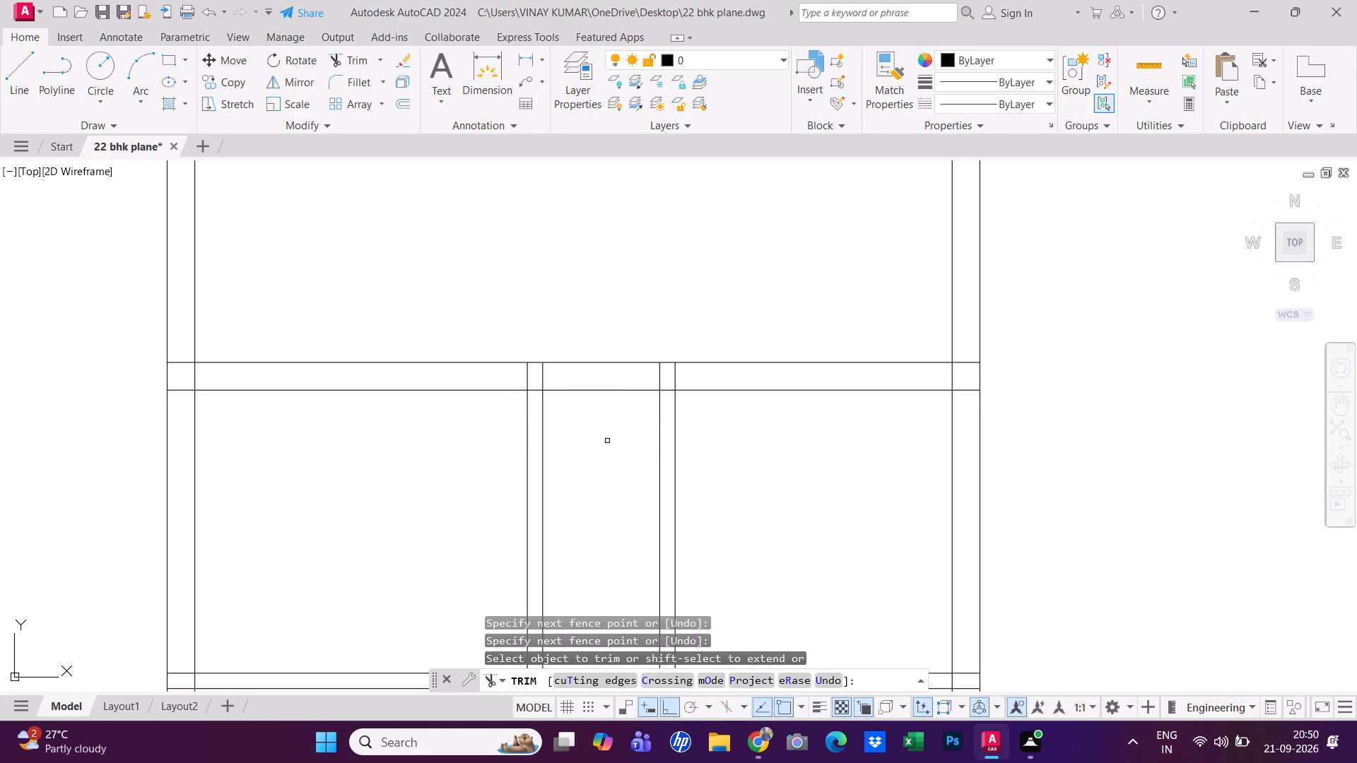
left_click_drag(605, 440, 678, 440)
left_click(748, 443)
scroll(748, 444, "down", 1)
scroll(748, 444, "up", 1)
scroll(748, 444, "down", 1)
middle_click_drag(746, 460, 669, 242)
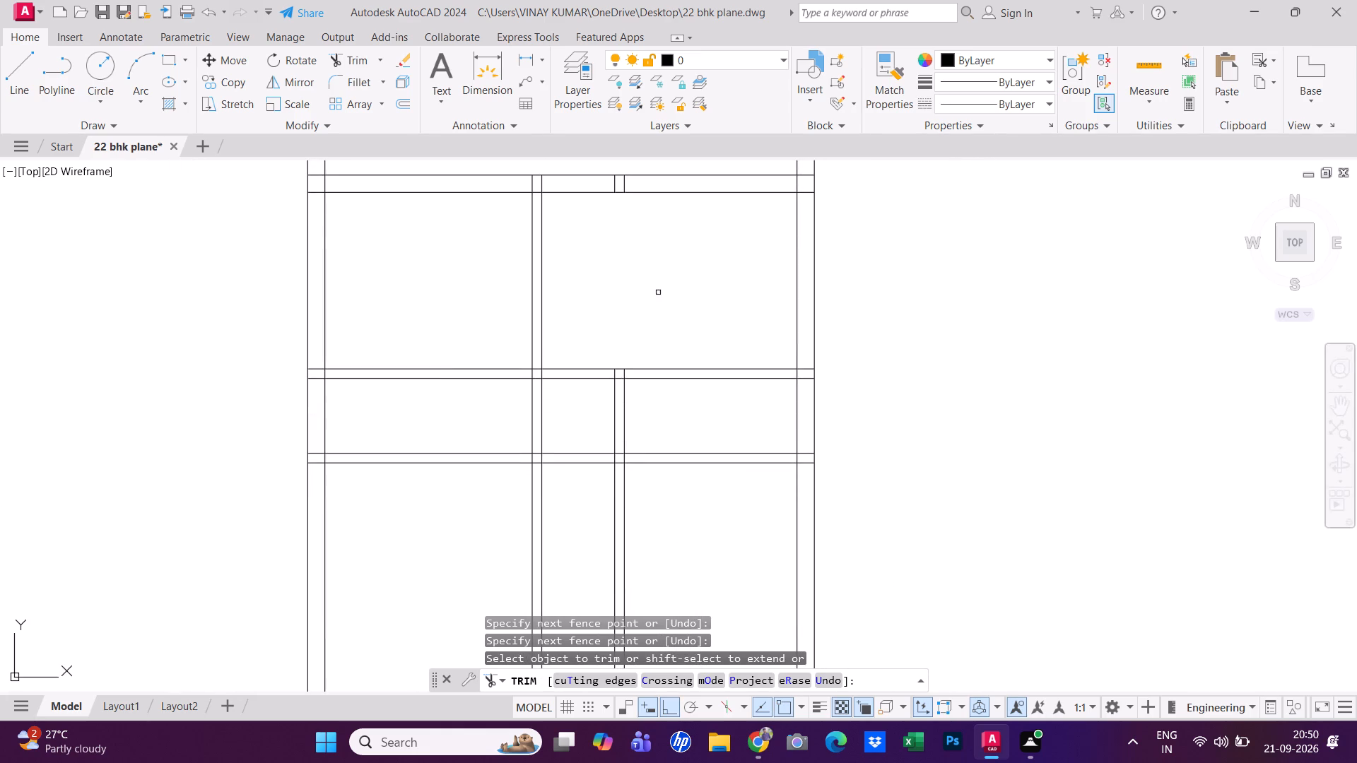
left_click(667, 419)
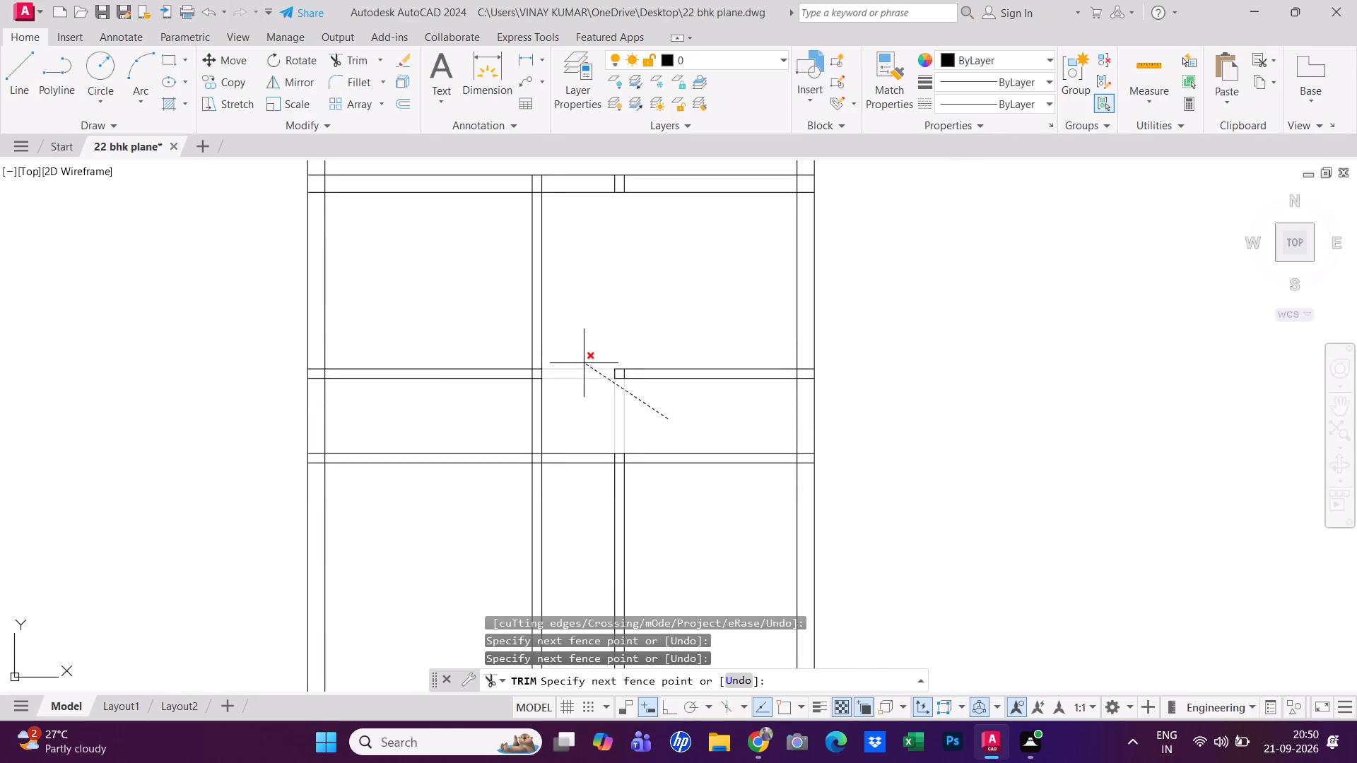
left_click(584, 365)
Trim the upper horizontal partition's remaining lines on the right side, including the leftover pieces inside the right outer wall.
left_click(647, 376)
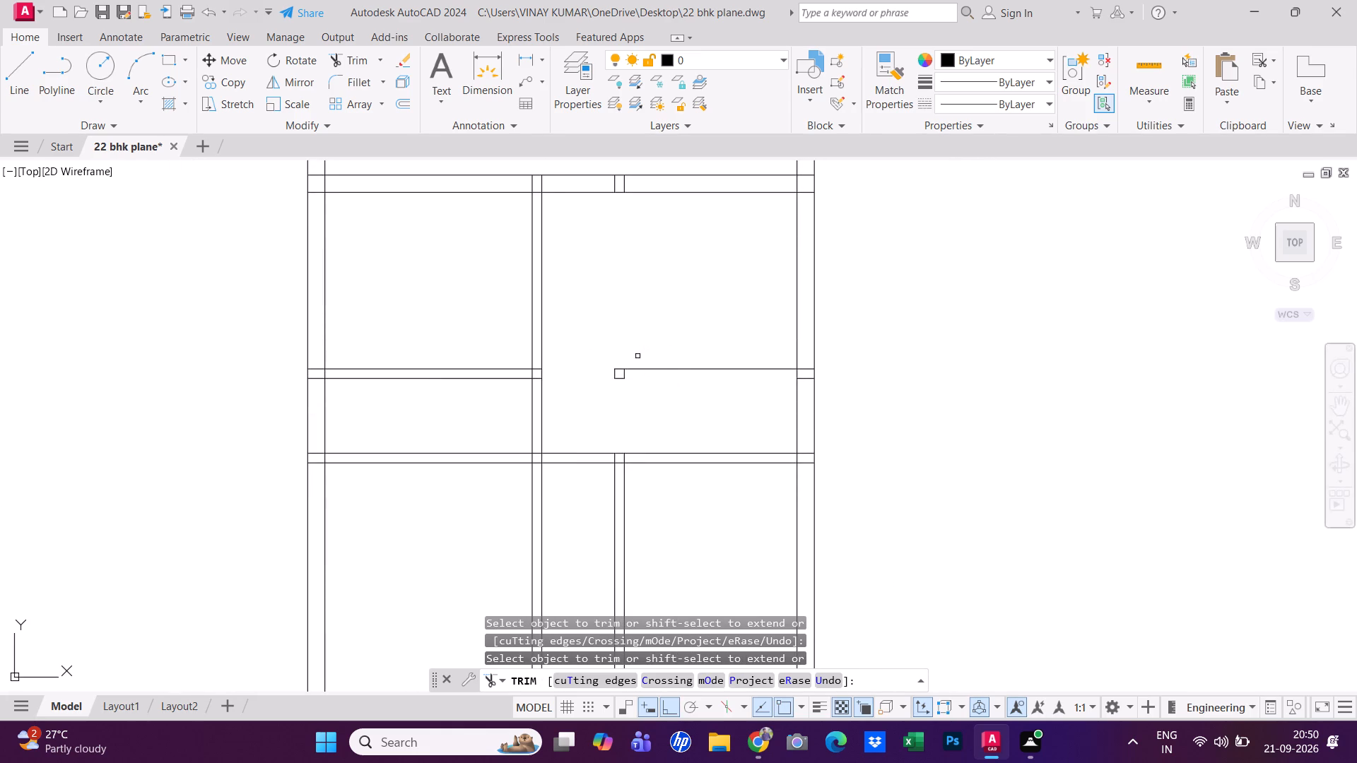
left_click_drag(643, 372, 648, 381)
left_click(607, 369)
left_click(619, 388)
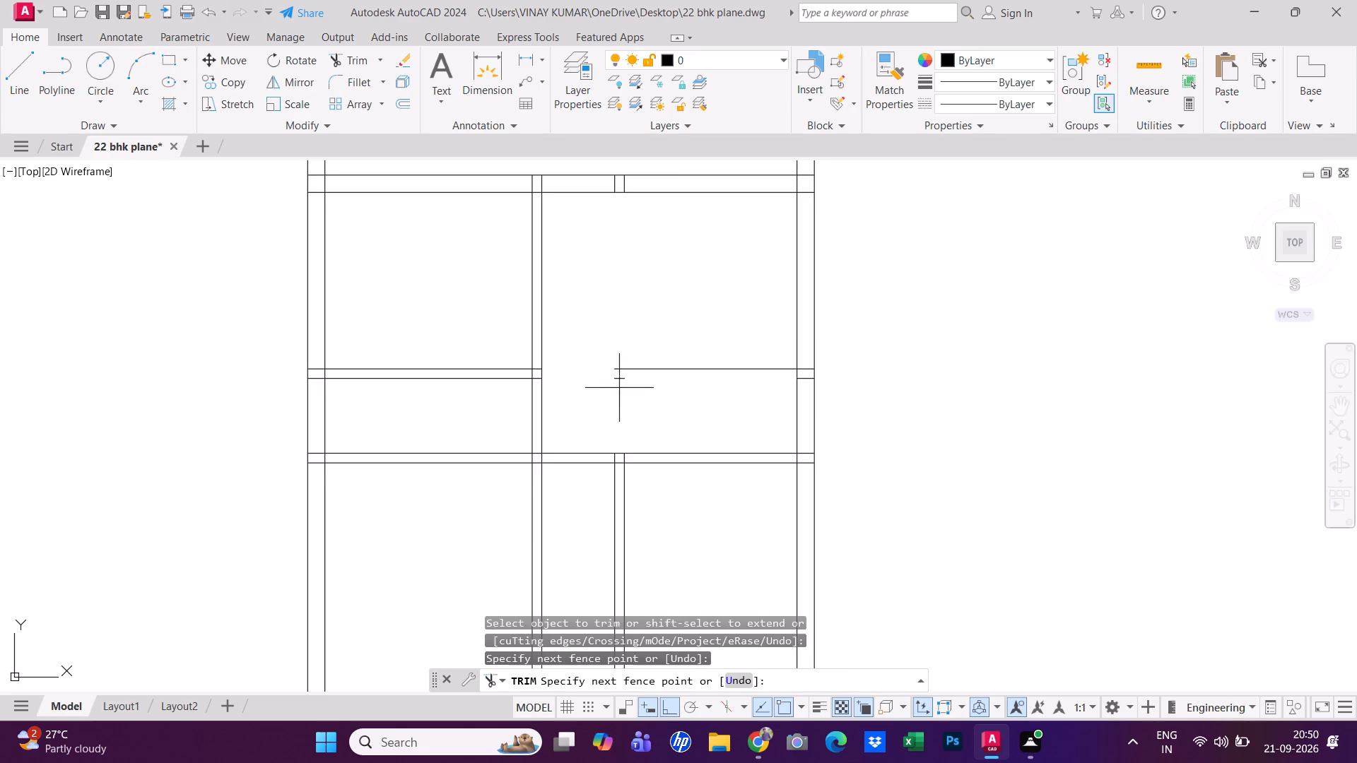
left_click(618, 361)
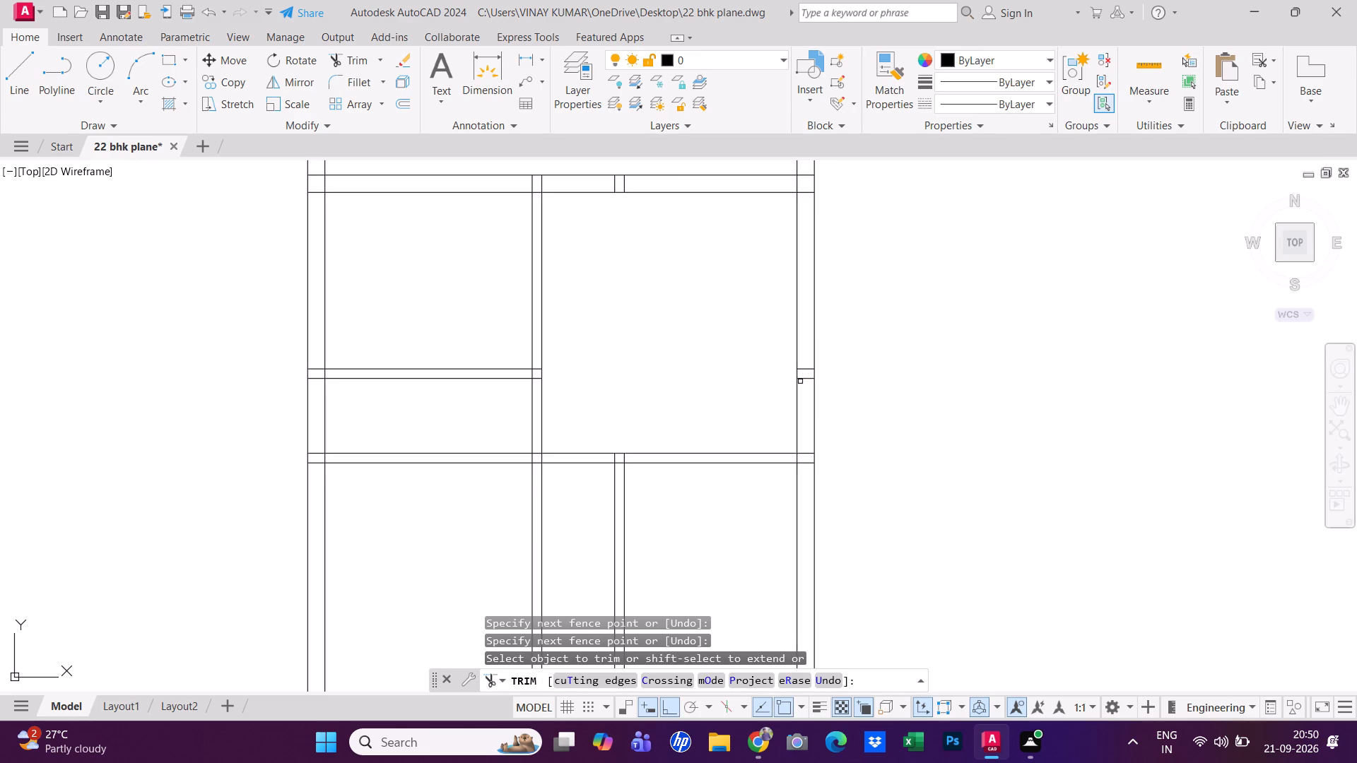
left_click(805, 379)
left_click(807, 372)
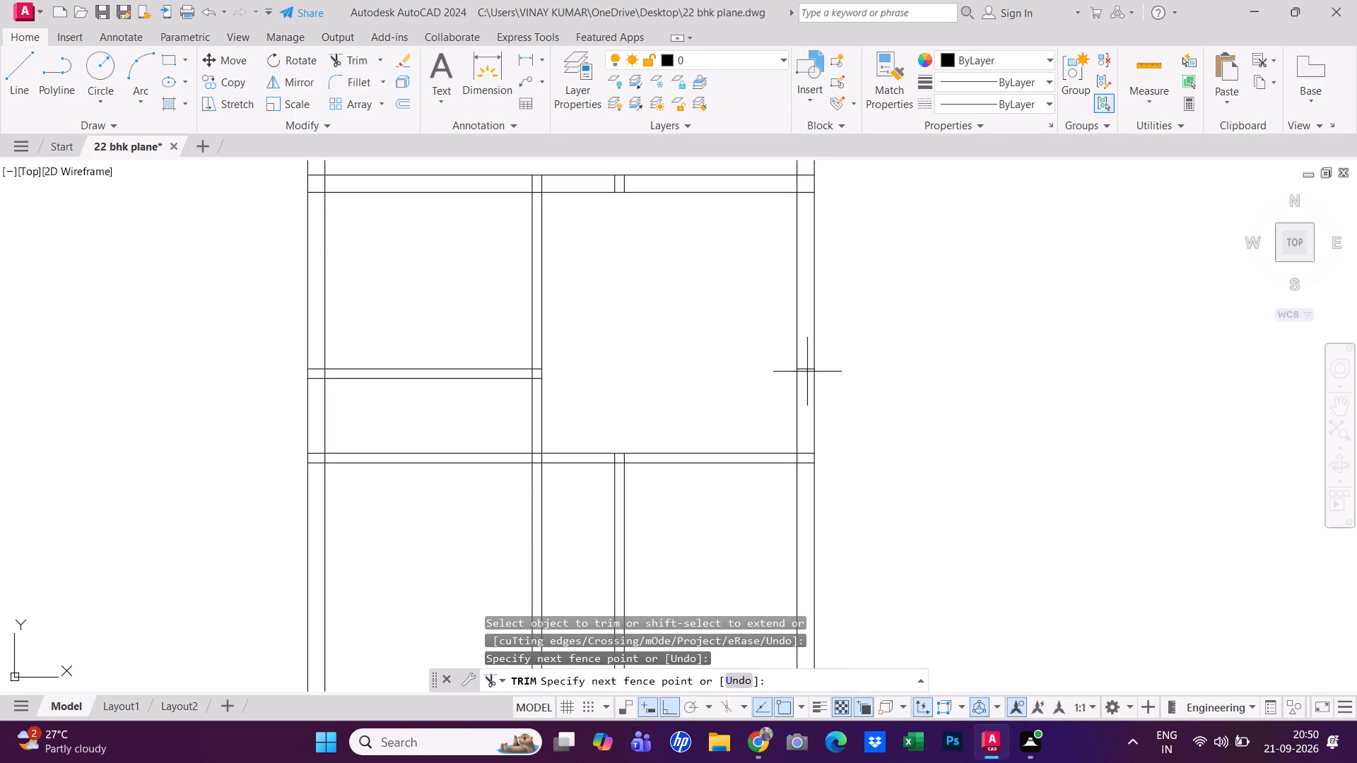
left_click(801, 344)
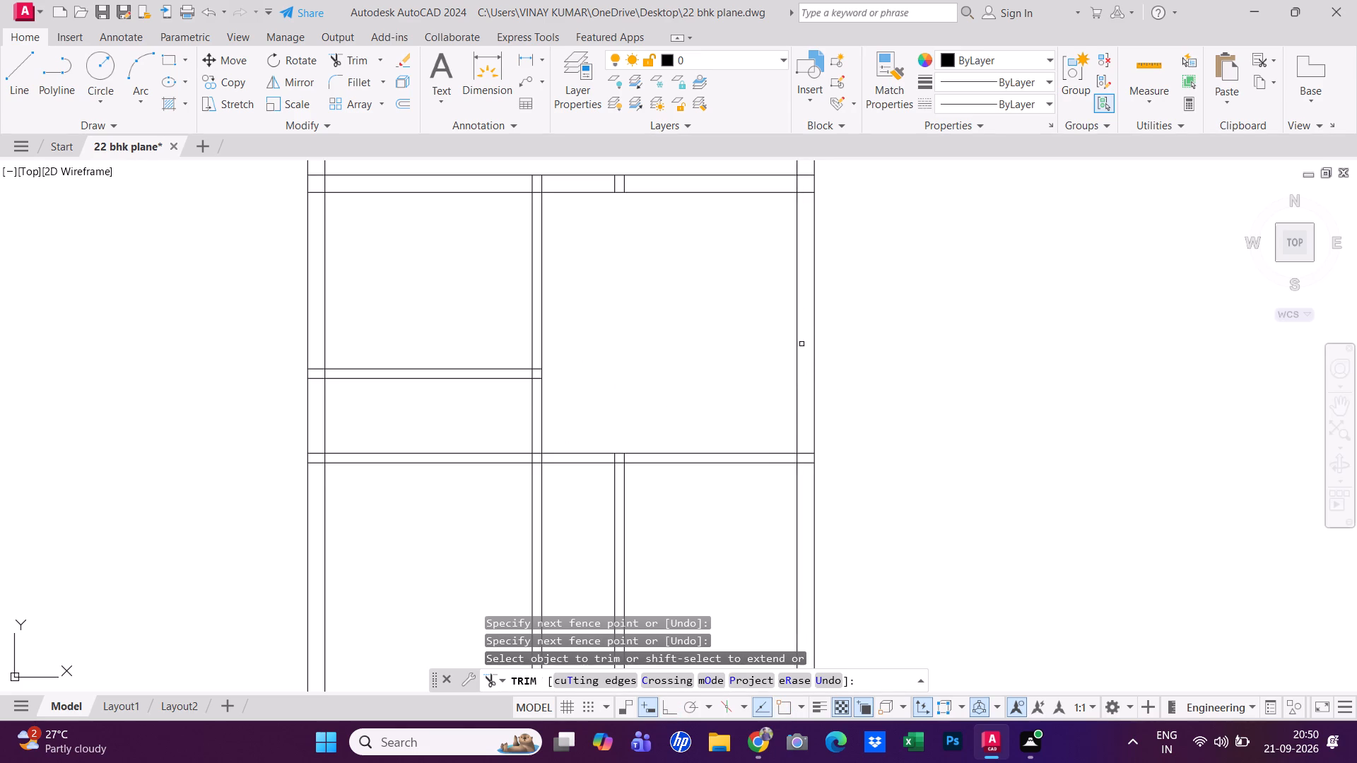
Trim the overlapping inner wall lines at the plan's bottom-left outer corner.
middle_click_drag(524, 429, 574, 425)
scroll(574, 425, "down", 1)
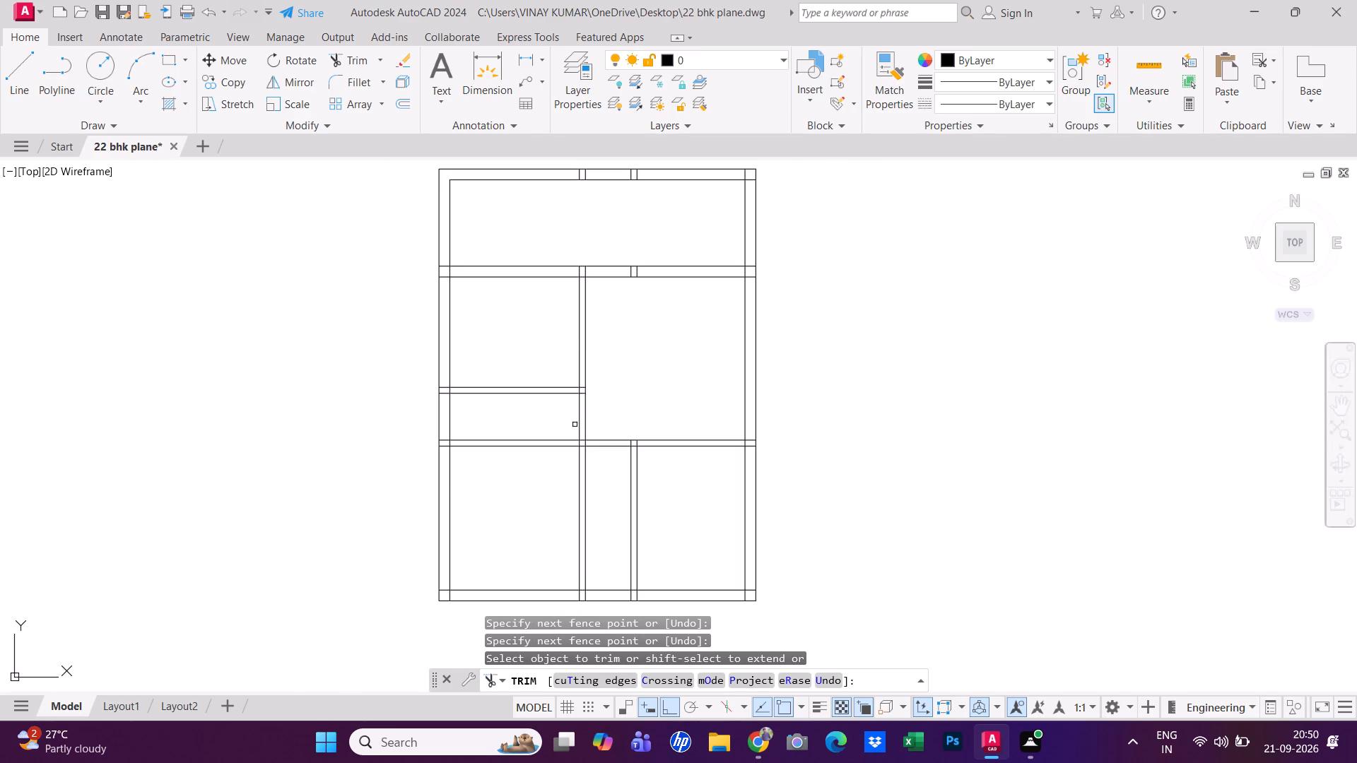
scroll(446, 627, "up", 3)
middle_click_drag(462, 566, 466, 550)
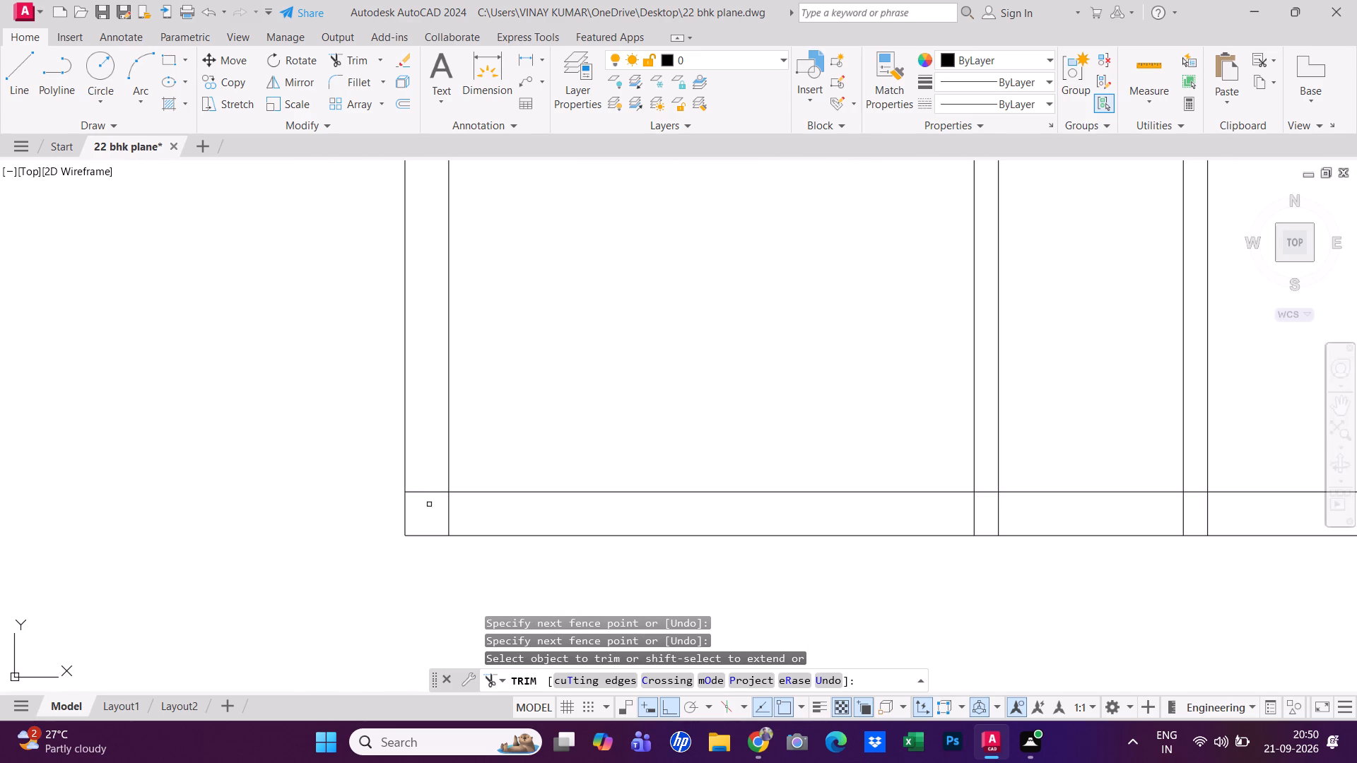
left_click(418, 483)
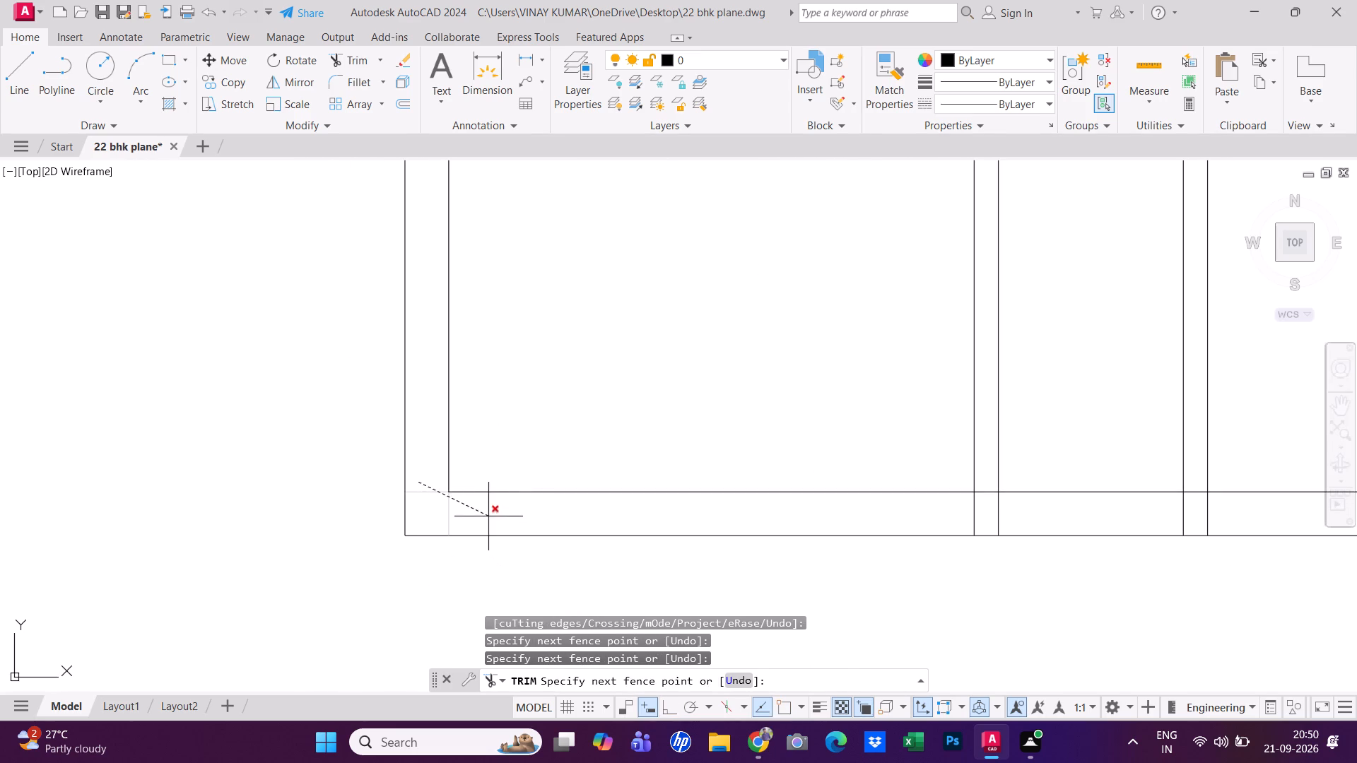
left_click(486, 516)
Trim both vertical partitions' ends out of the bottom outer wall and open its inner line at the two junctions.
left_click(927, 515)
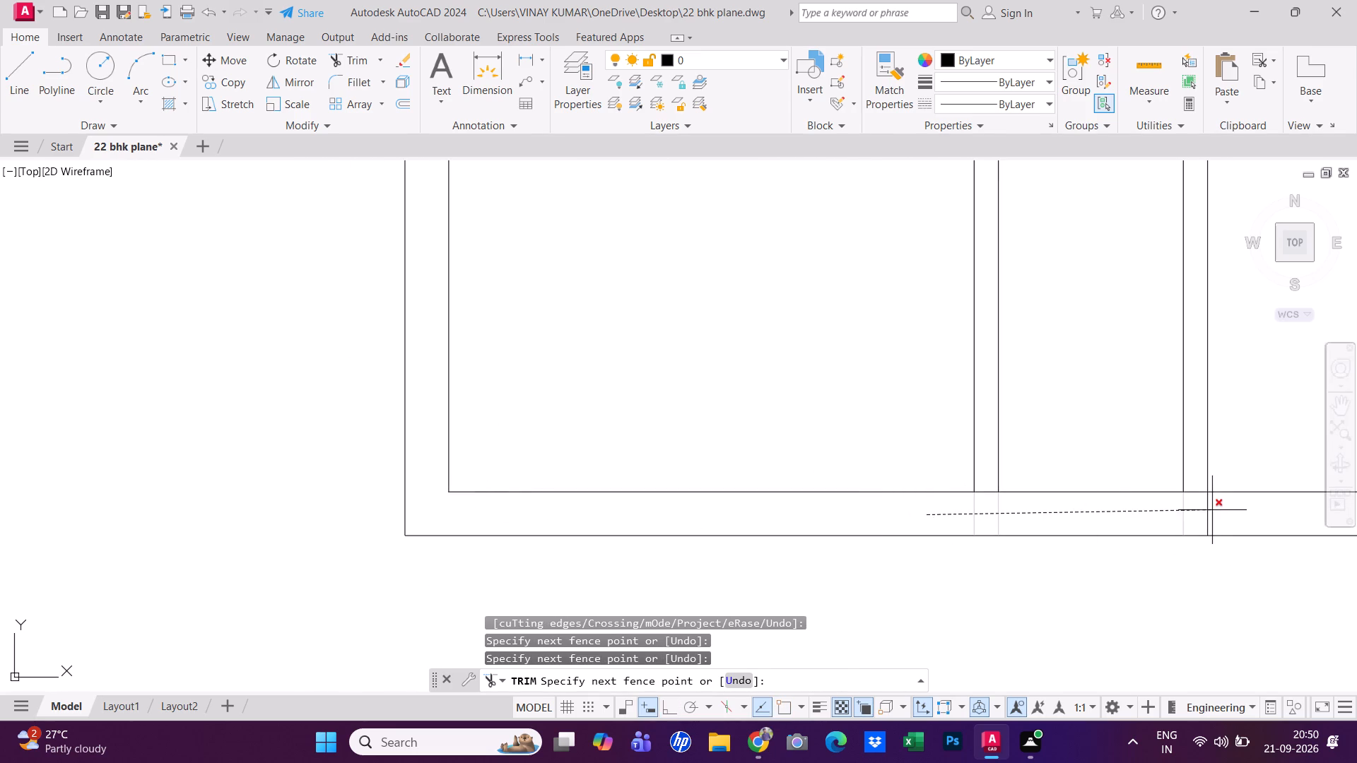
left_click(1216, 514)
left_click(1192, 494)
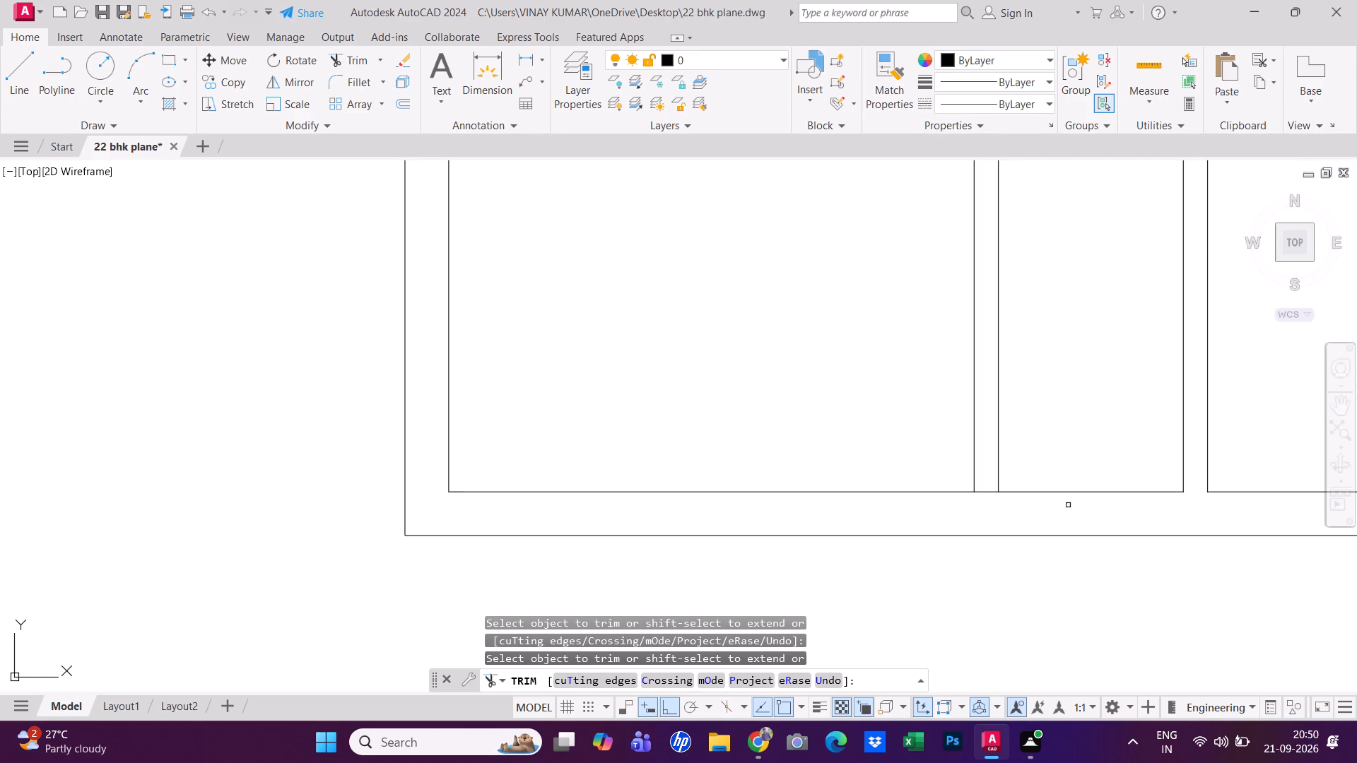
left_click(987, 495)
Trim the overlapping inner wall lines at the plan's bottom-right outer corner.
middle_click_drag(979, 511, 909, 545)
scroll(925, 543, "up", 1)
scroll(898, 536, "down", 1)
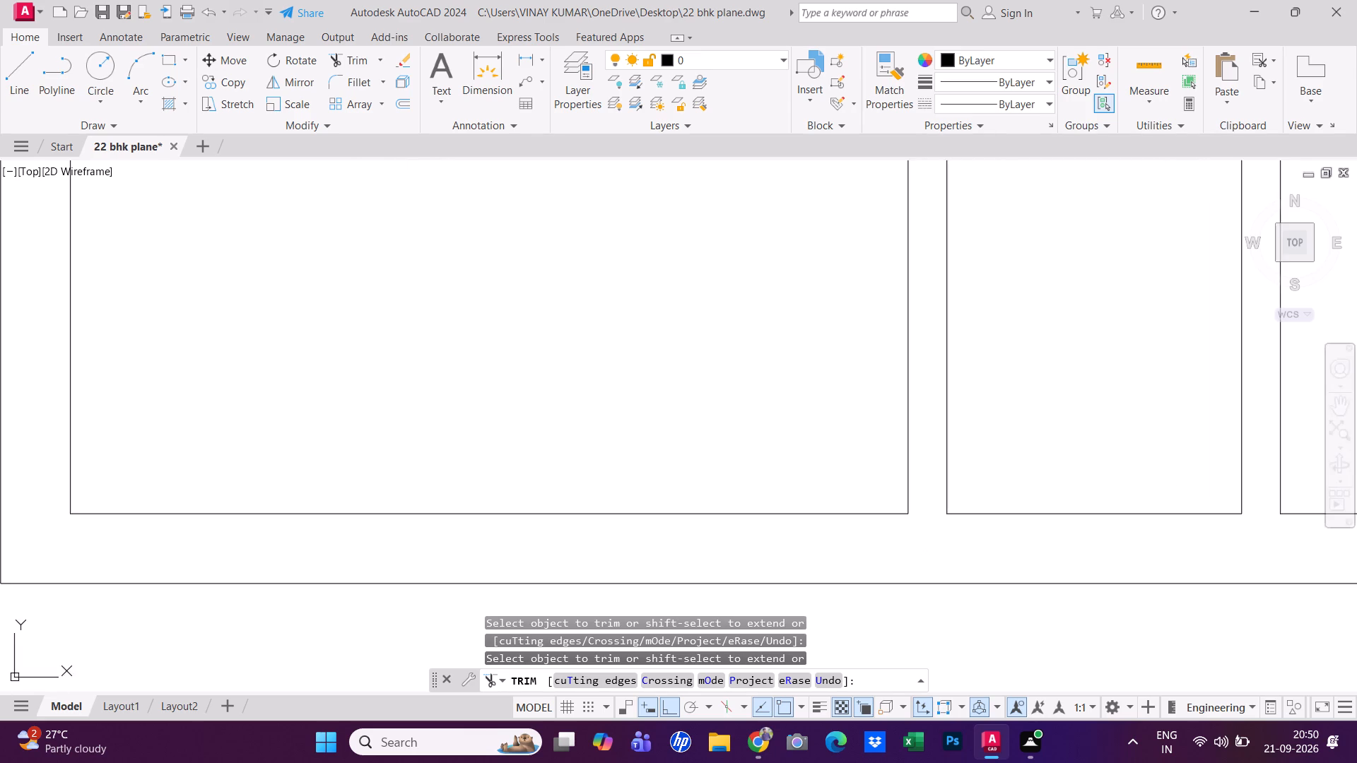
scroll(898, 536, "down", 1)
middle_click_drag(1023, 526, 685, 576)
scroll(1012, 589, "up", 2)
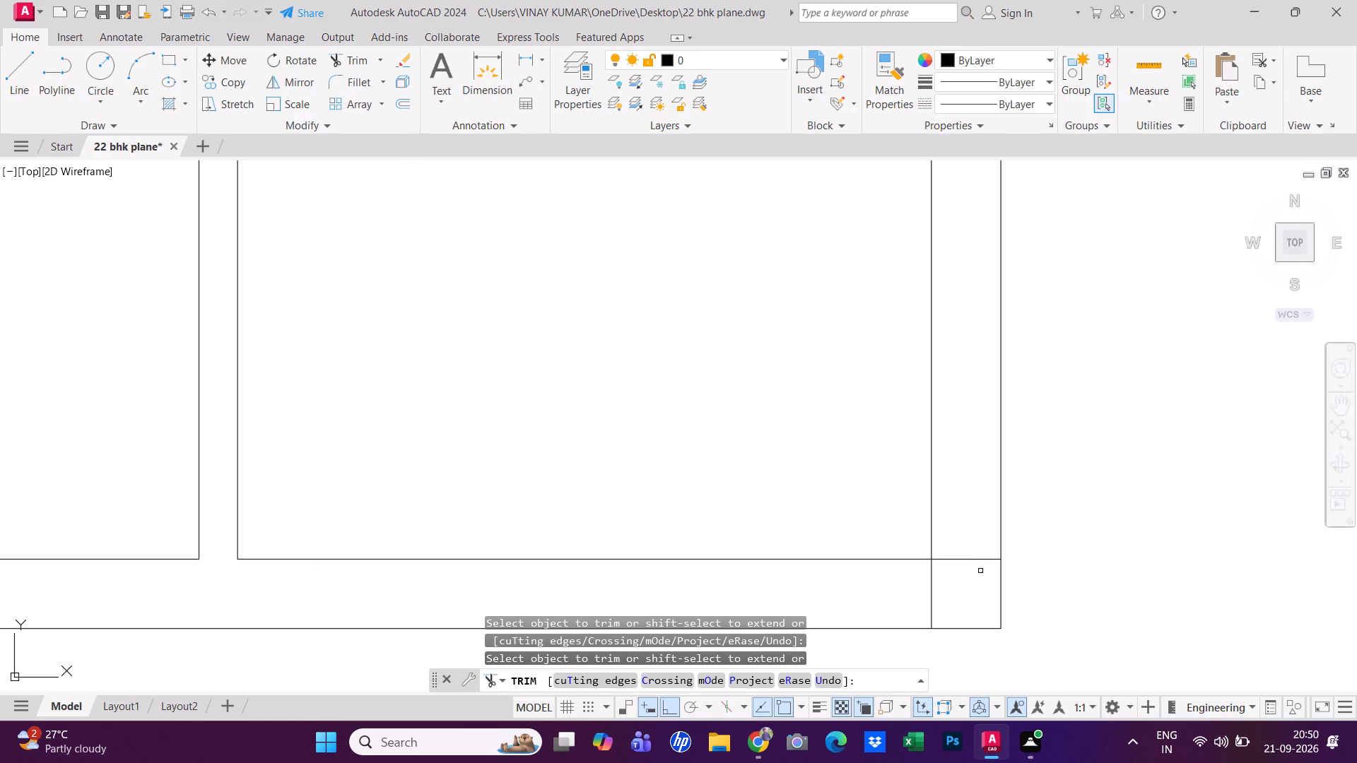
left_click(977, 543)
left_click(914, 600)
Trim the junction of the lower horizontal partition with the right outer wall into an open wall connection.
scroll(915, 599, "down", 3)
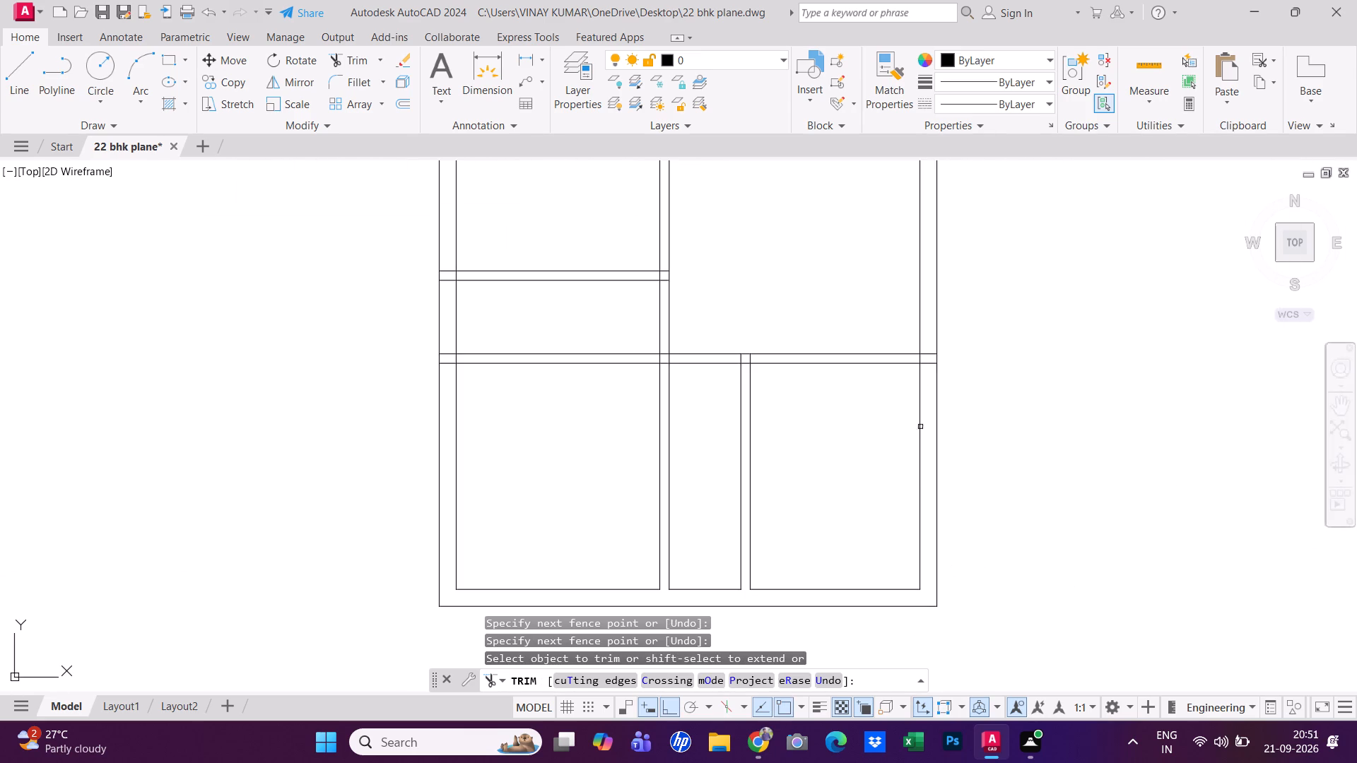
scroll(931, 354, "up", 4)
scroll(924, 350, "down", 1)
scroll(924, 350, "up", 1)
left_click(922, 346)
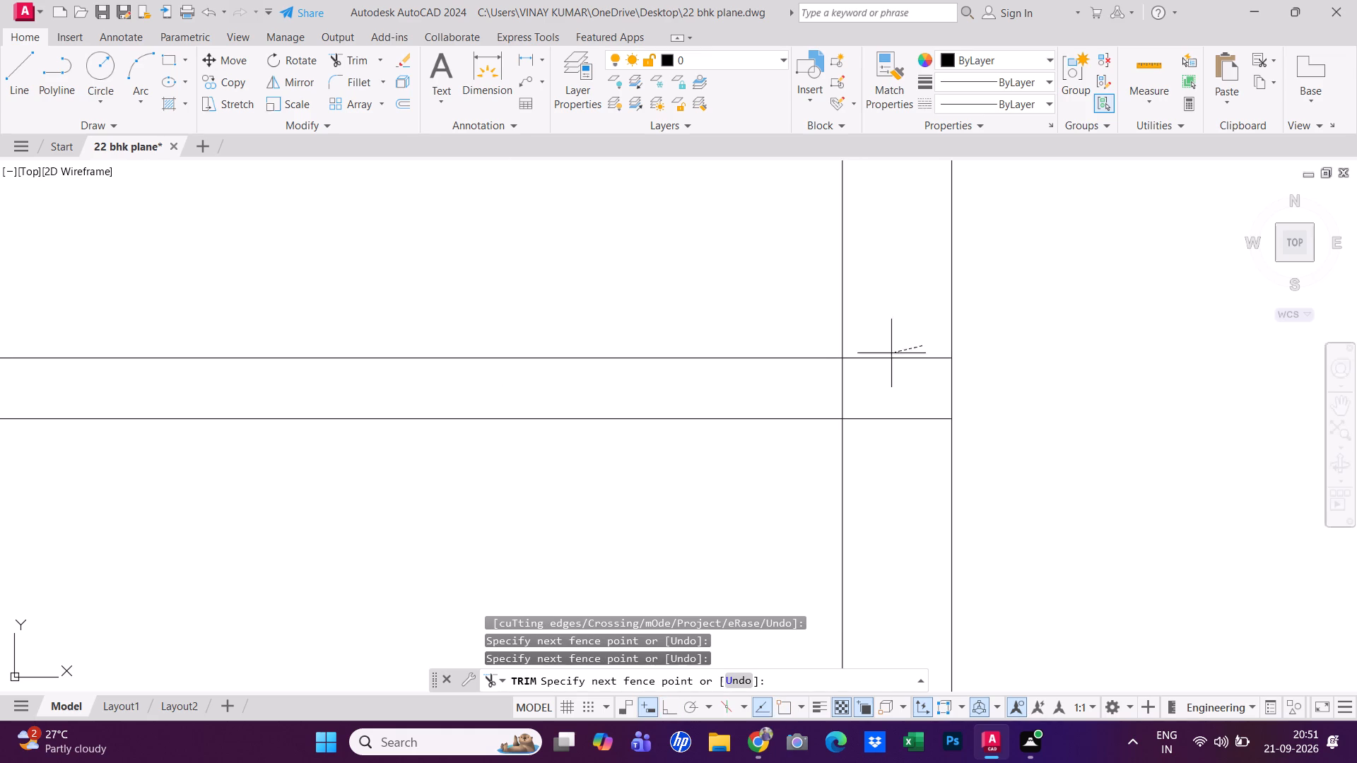
left_click(842, 389)
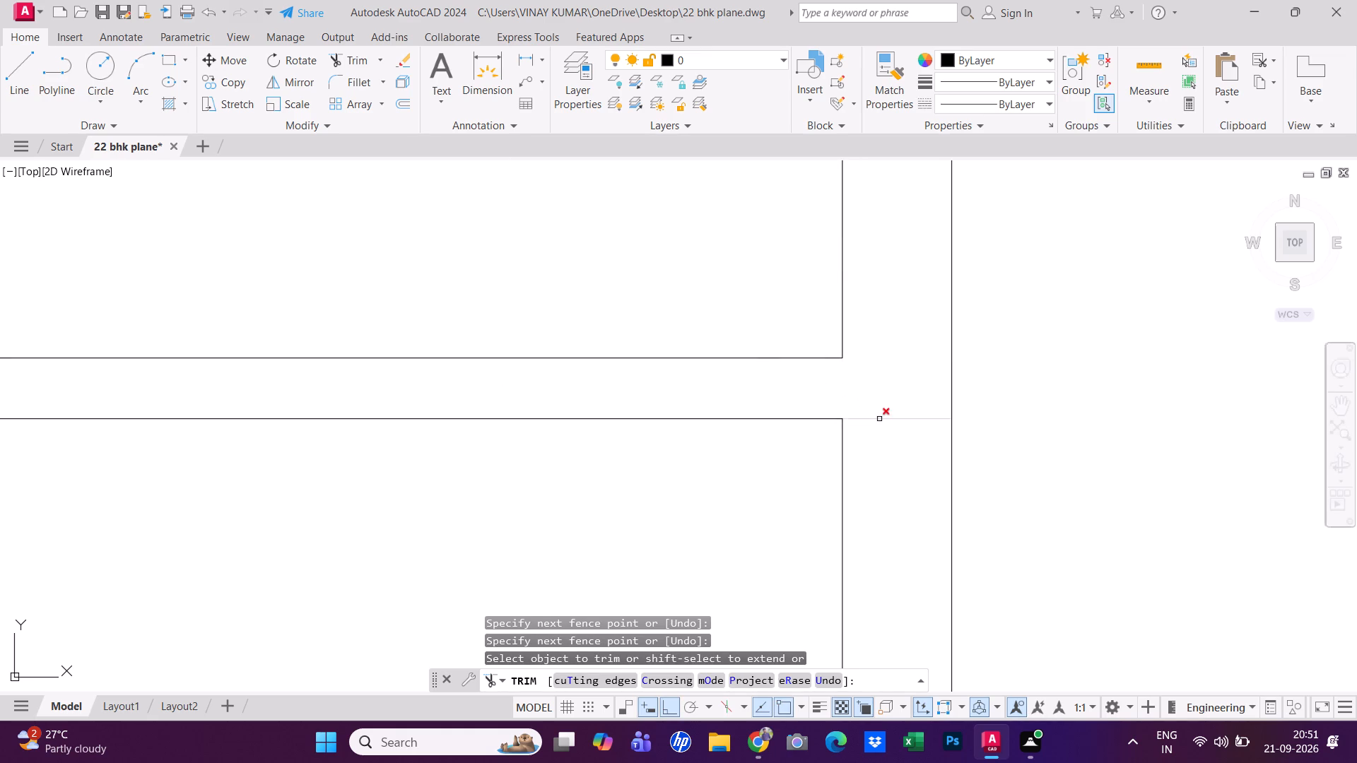
left_click(879, 419)
Trim the junction of the 9" wall with the left outer wall into an open wall connection.
scroll(880, 419, "down", 3)
scroll(585, 467, "down", 1)
middle_click_drag(650, 483, 835, 414)
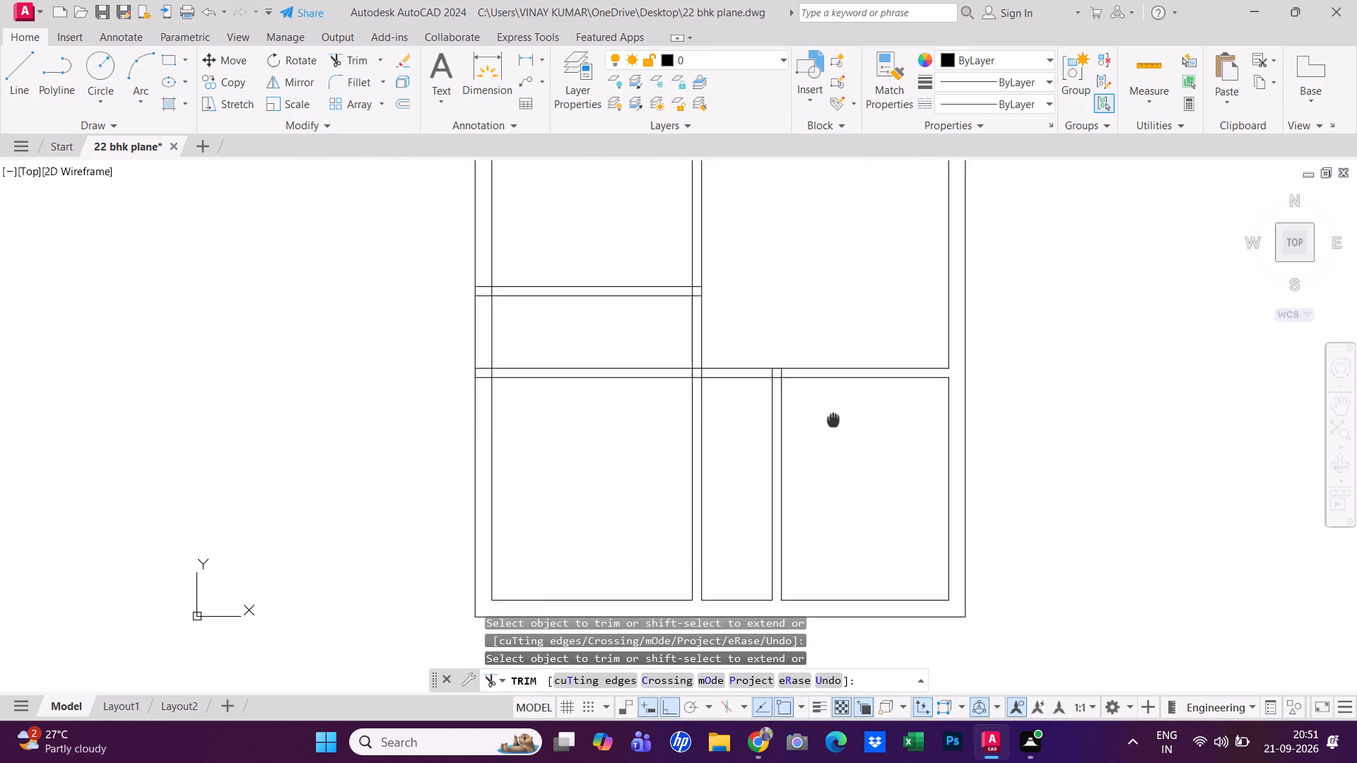
middle_click_drag(835, 414, 838, 414)
scroll(754, 408, "down", 2)
scroll(664, 264, "up", 2)
left_click(626, 312)
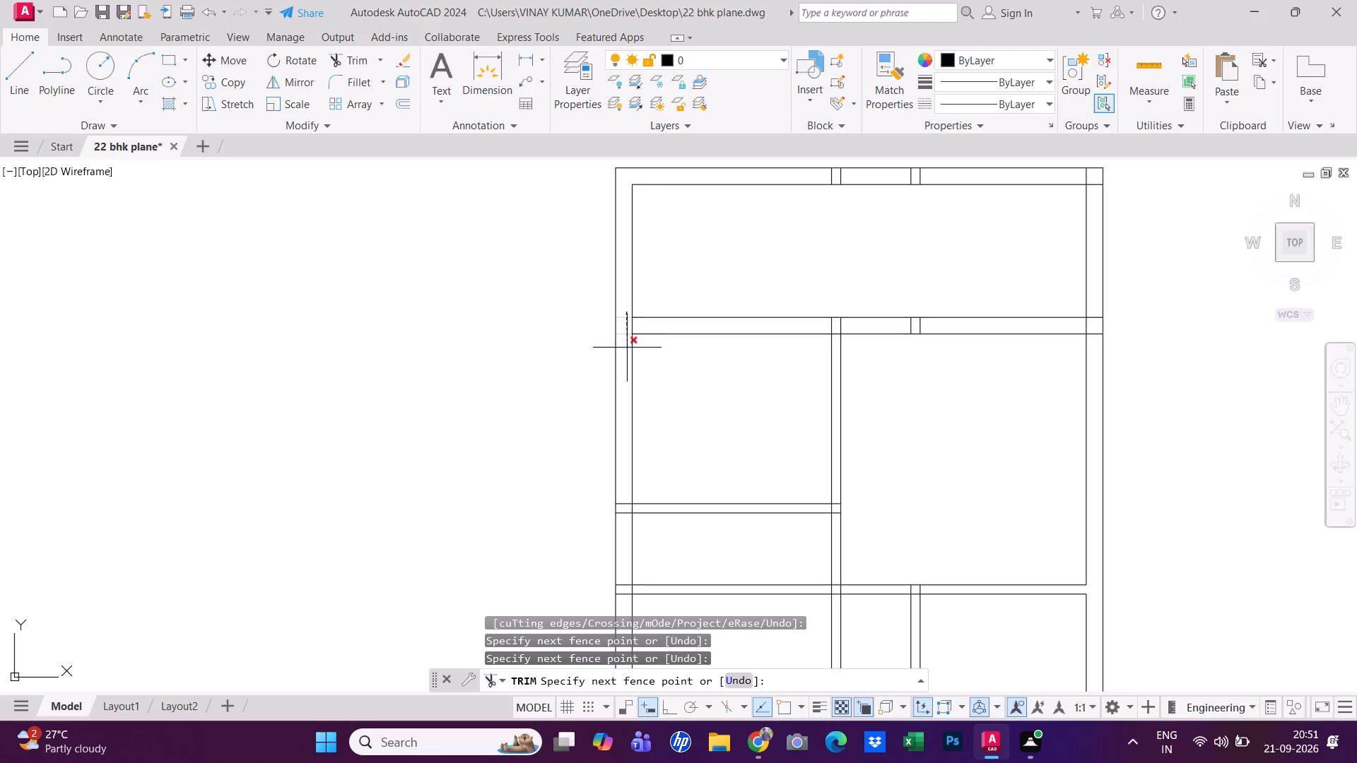
left_click(627, 351)
left_click(635, 329)
Trim the junctions of both horizontal partitions with the left outer wall into open wall connections.
scroll(622, 538, "up", 1)
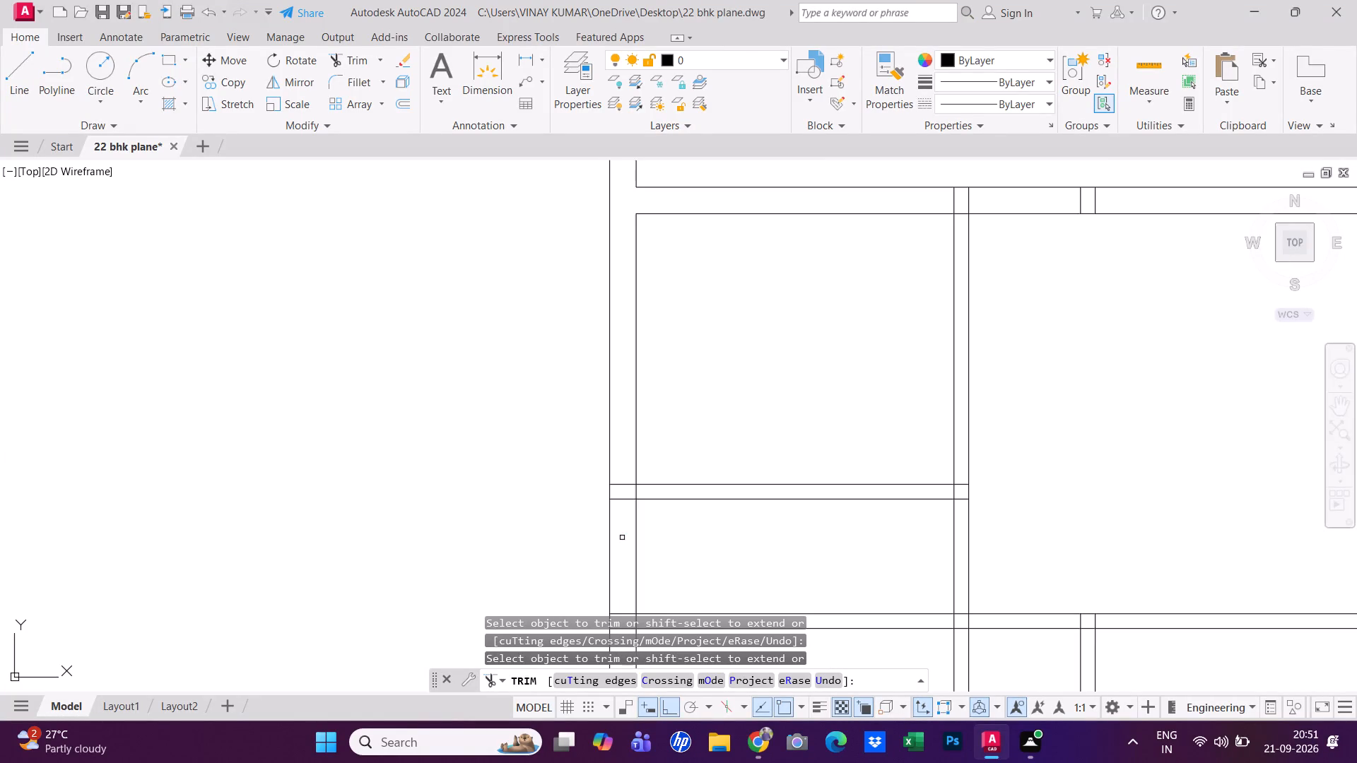
middle_click_drag(627, 536, 642, 342)
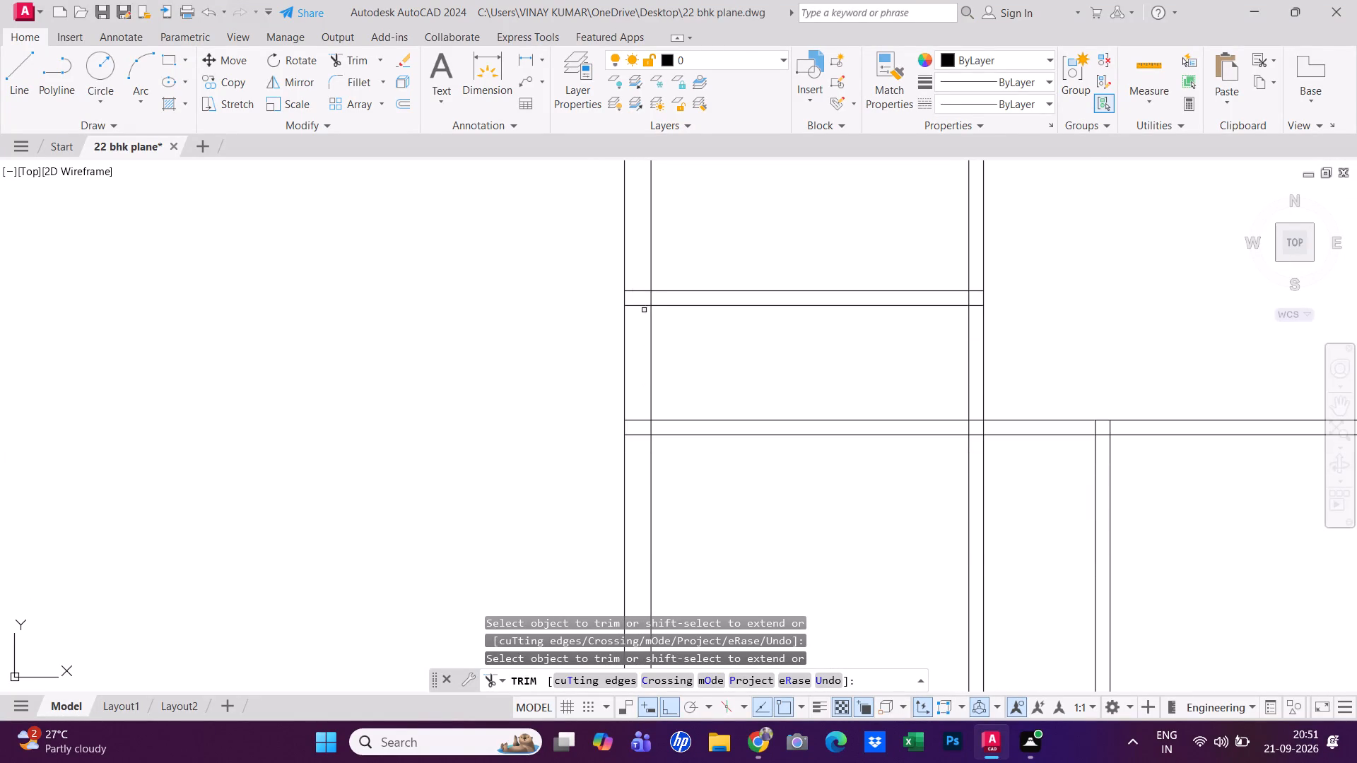
left_click(636, 271)
left_click(642, 481)
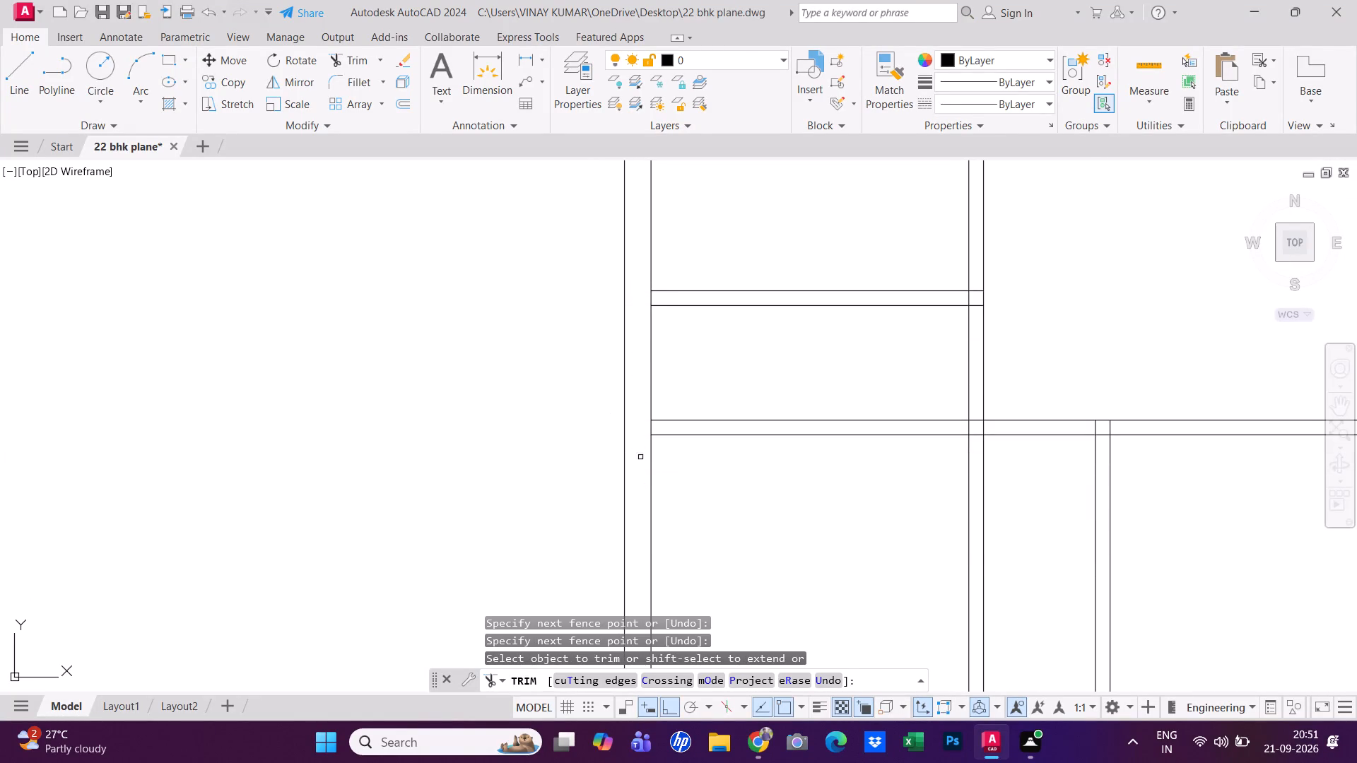
left_click(650, 430)
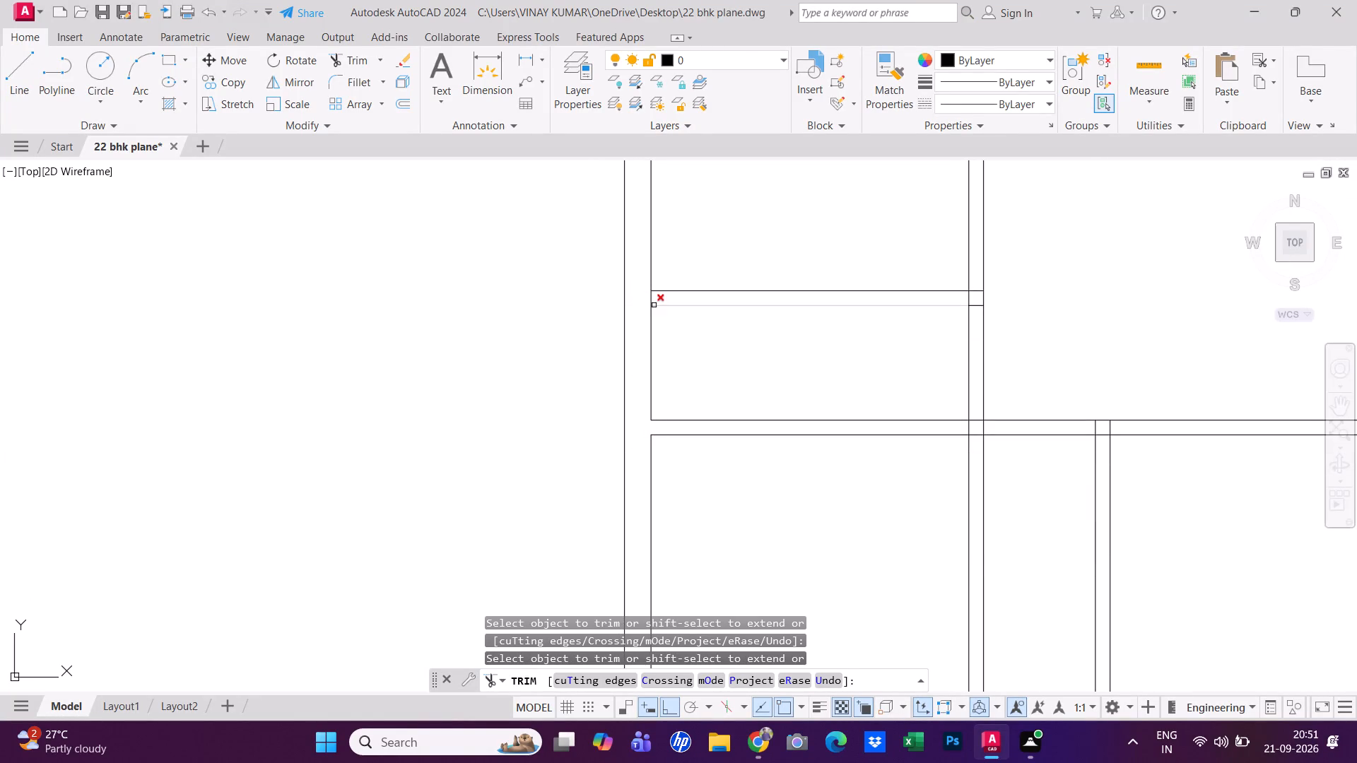
left_click(652, 300)
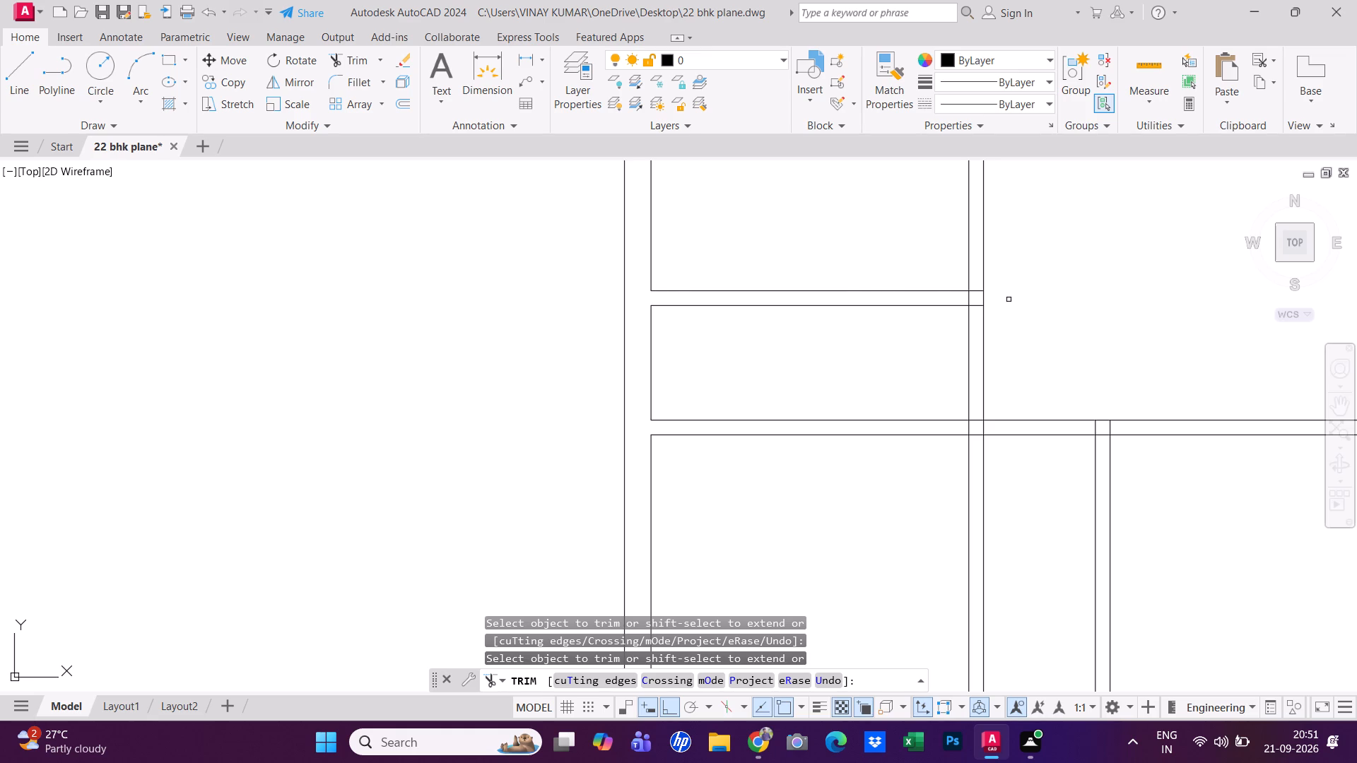
scroll(944, 326, "down", 3)
scroll(999, 284, "up", 3)
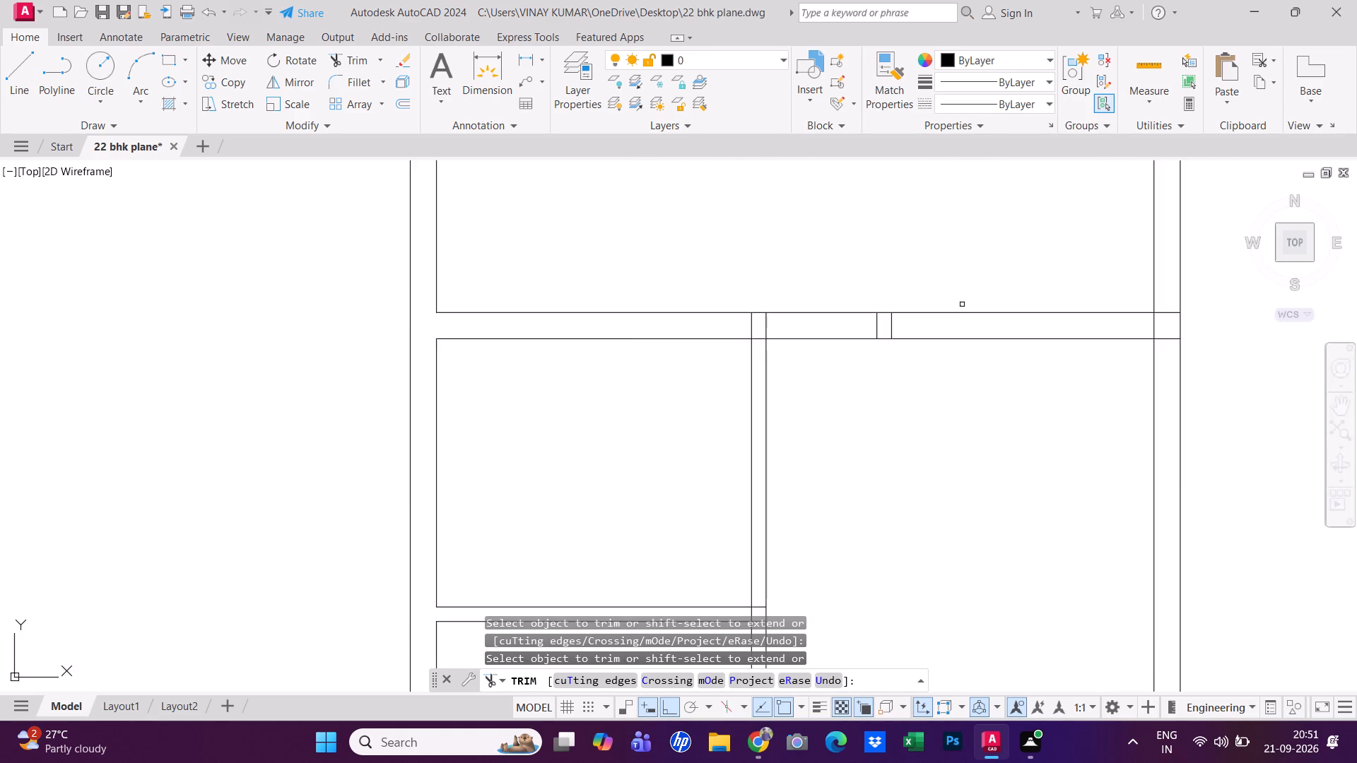
scroll(961, 306, "down", 2)
scroll(912, 564, "up", 1)
scroll(913, 566, "down", 2)
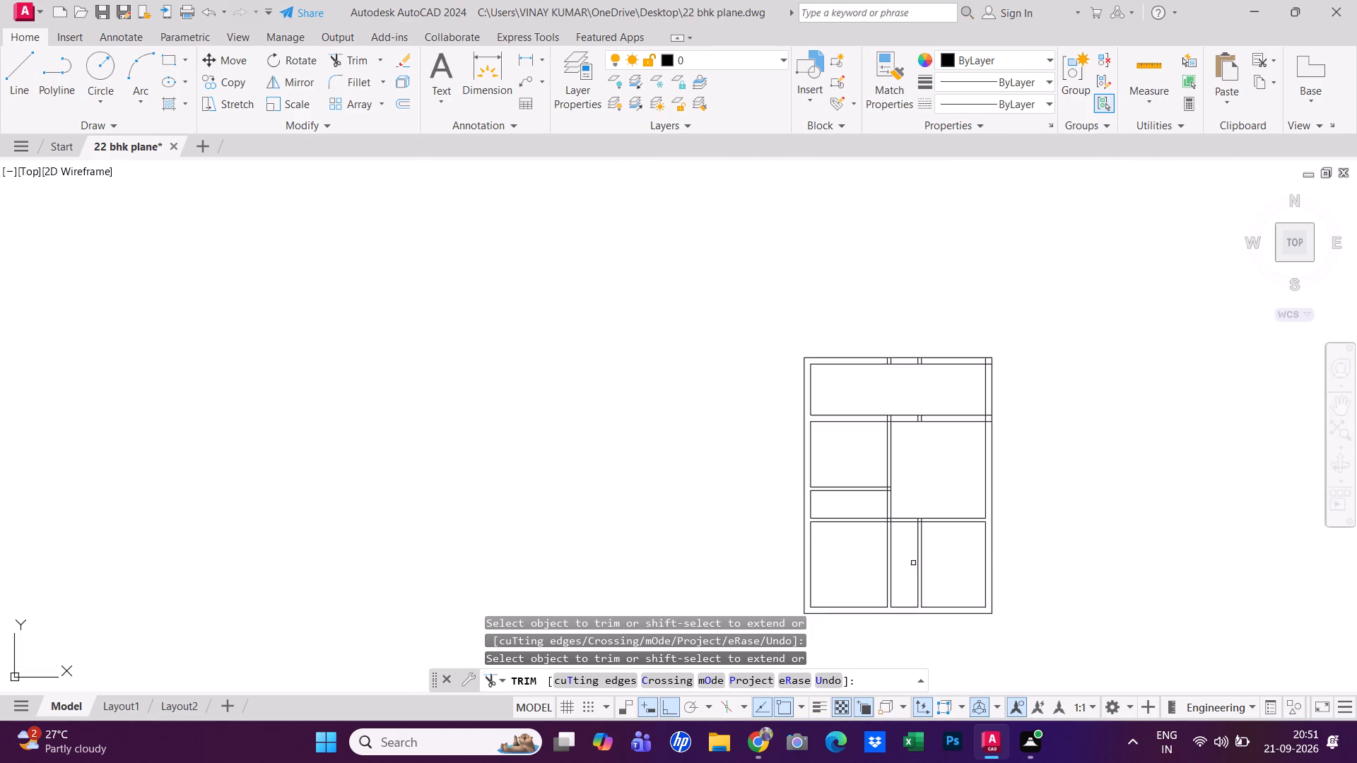
scroll(912, 562, "up", 1)
key("Escape")
key("Escape")
Offset the narrow left room's left inner wall line 7' inward, and offset the result a further 5" to form a cross wall.
type("o t")
key("space")
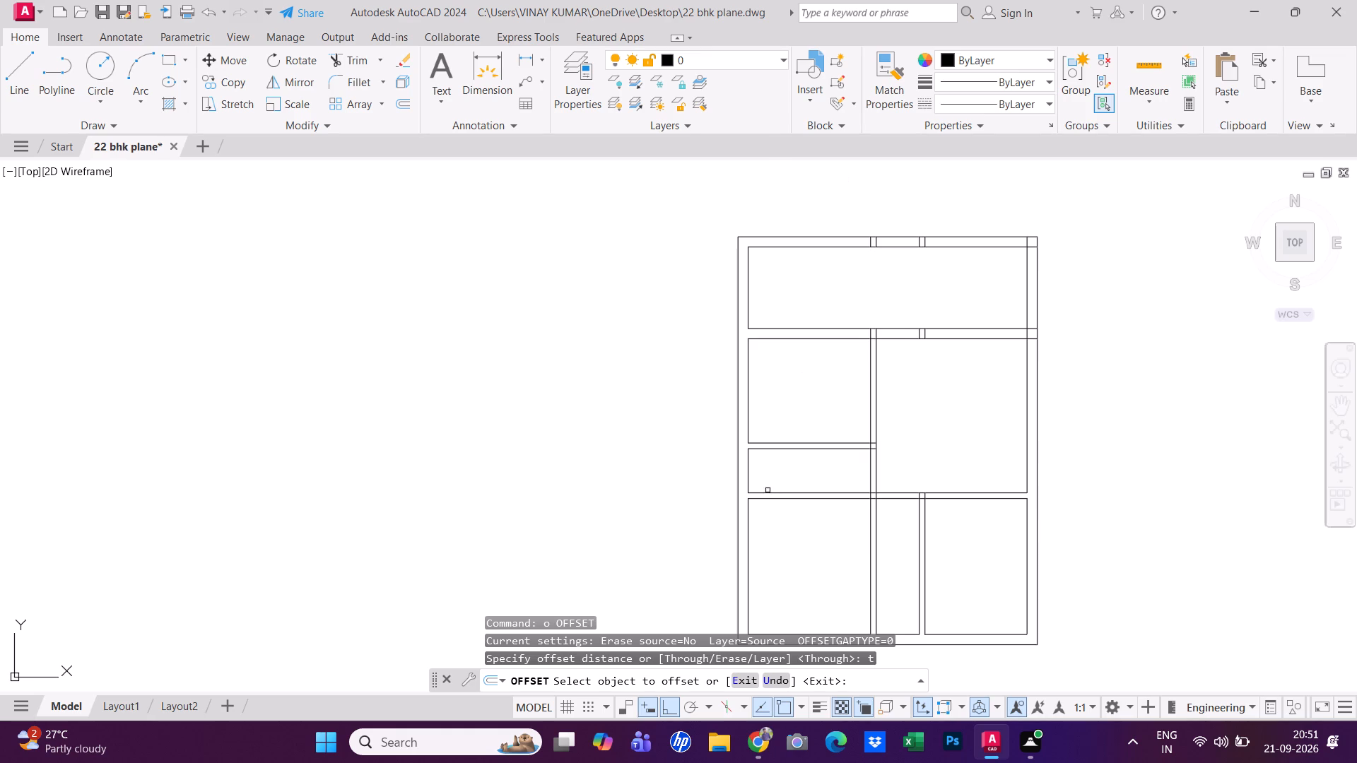
left_click(748, 477)
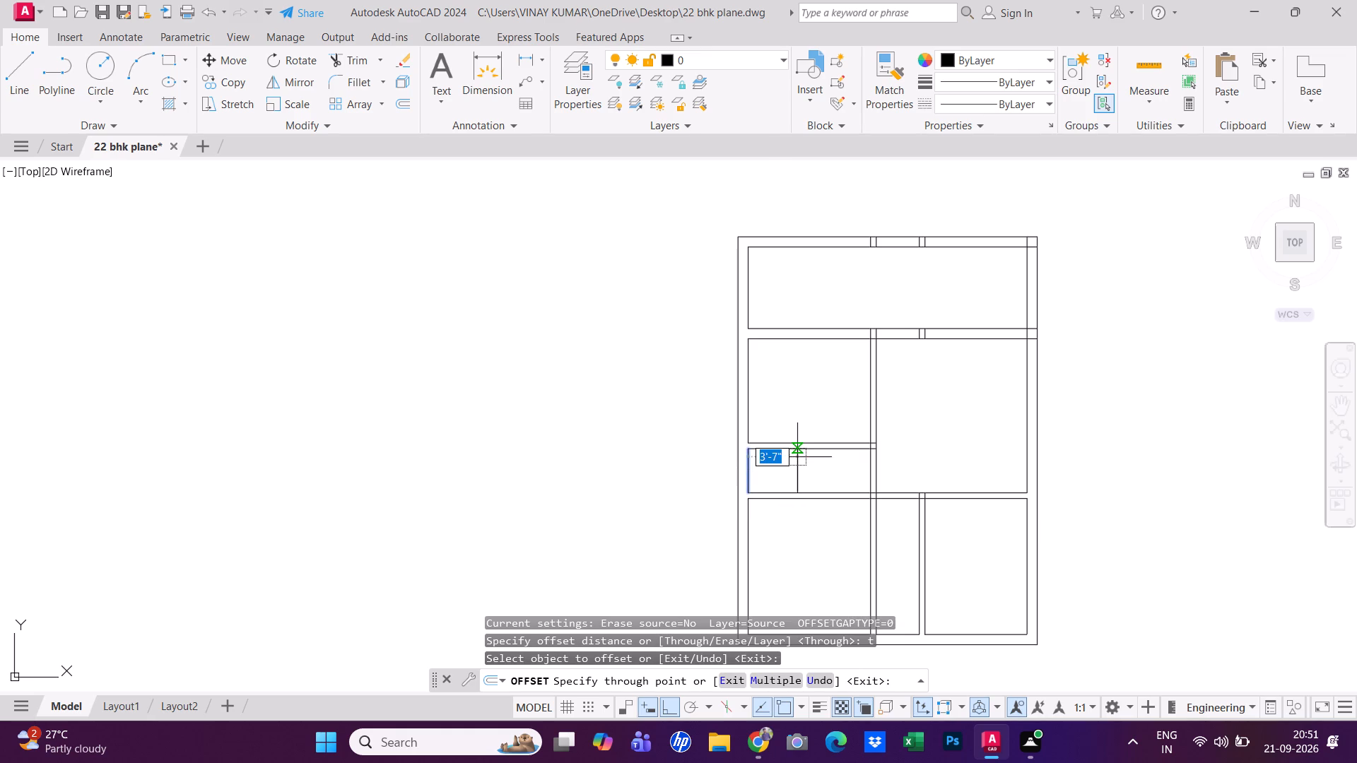
type("7'")
key("Return")
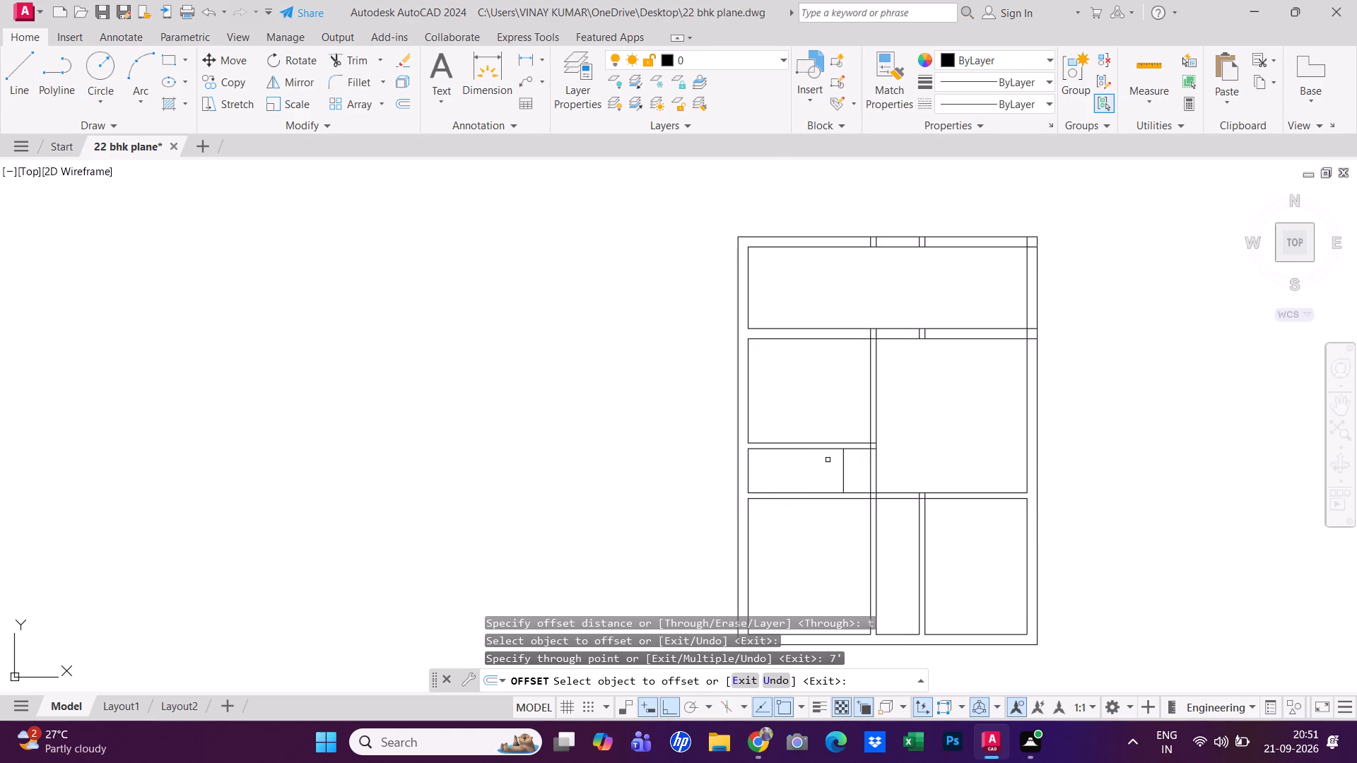
left_click(846, 475)
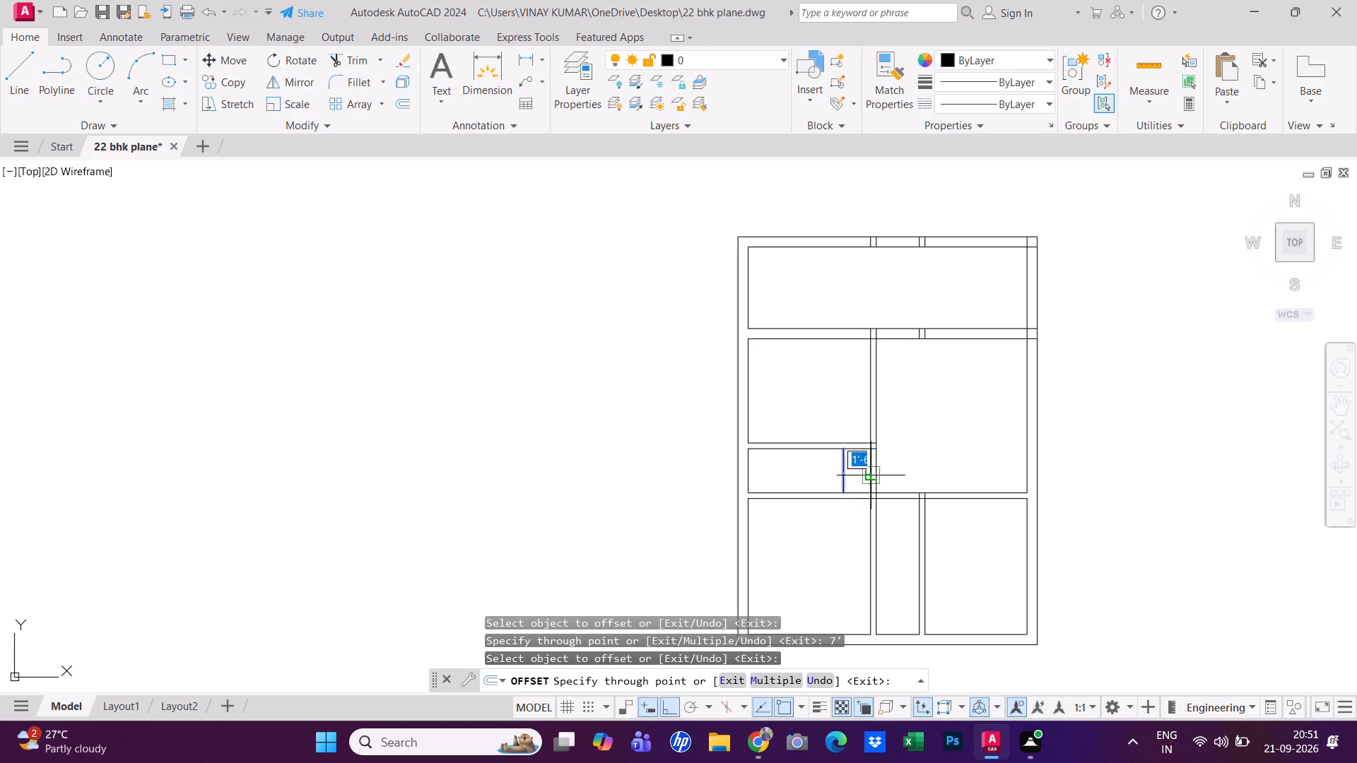
type("5\"")
key("Return")
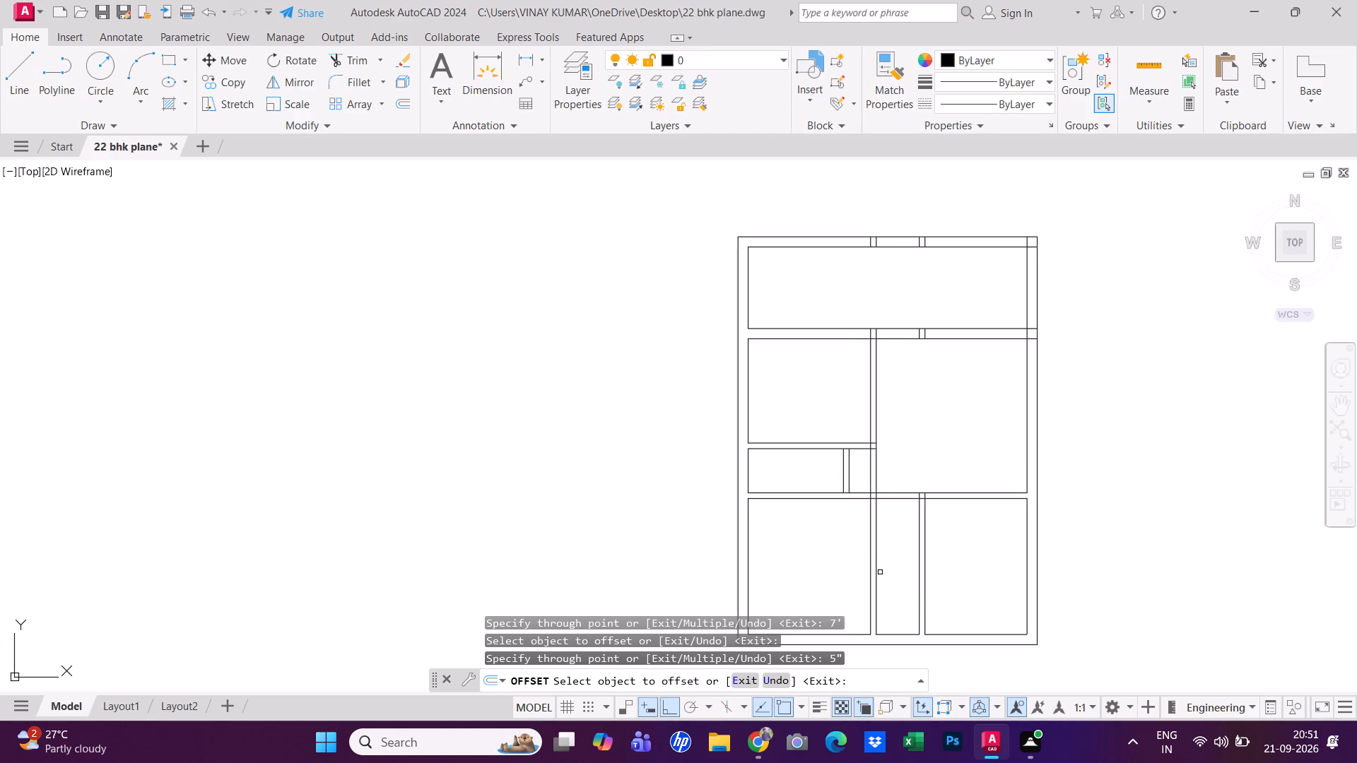
Offset the bottom inner wall line of the narrow middle bay 5'3" upward, and offset the result 5" more to form its top wall.
left_click(894, 633)
type("5'")
type("3\"")
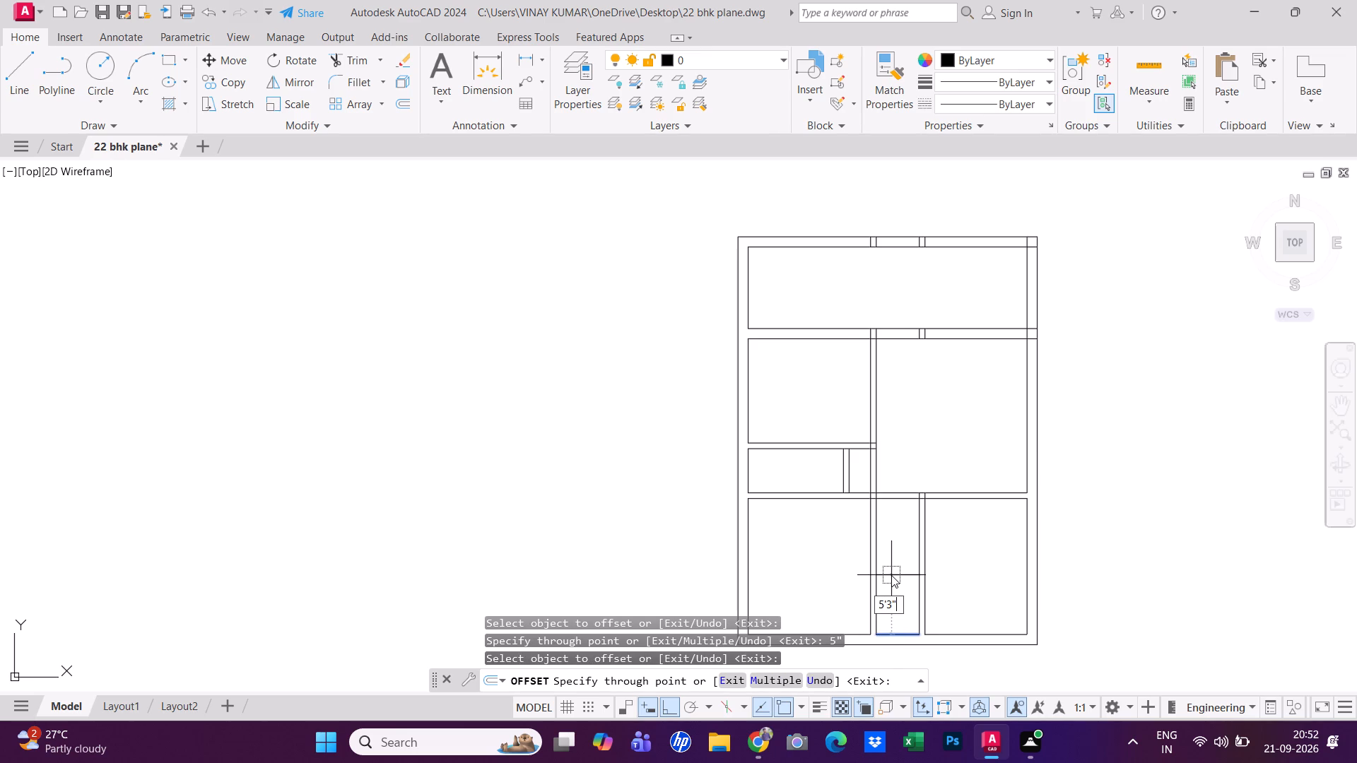
key("Return")
left_click(891, 564)
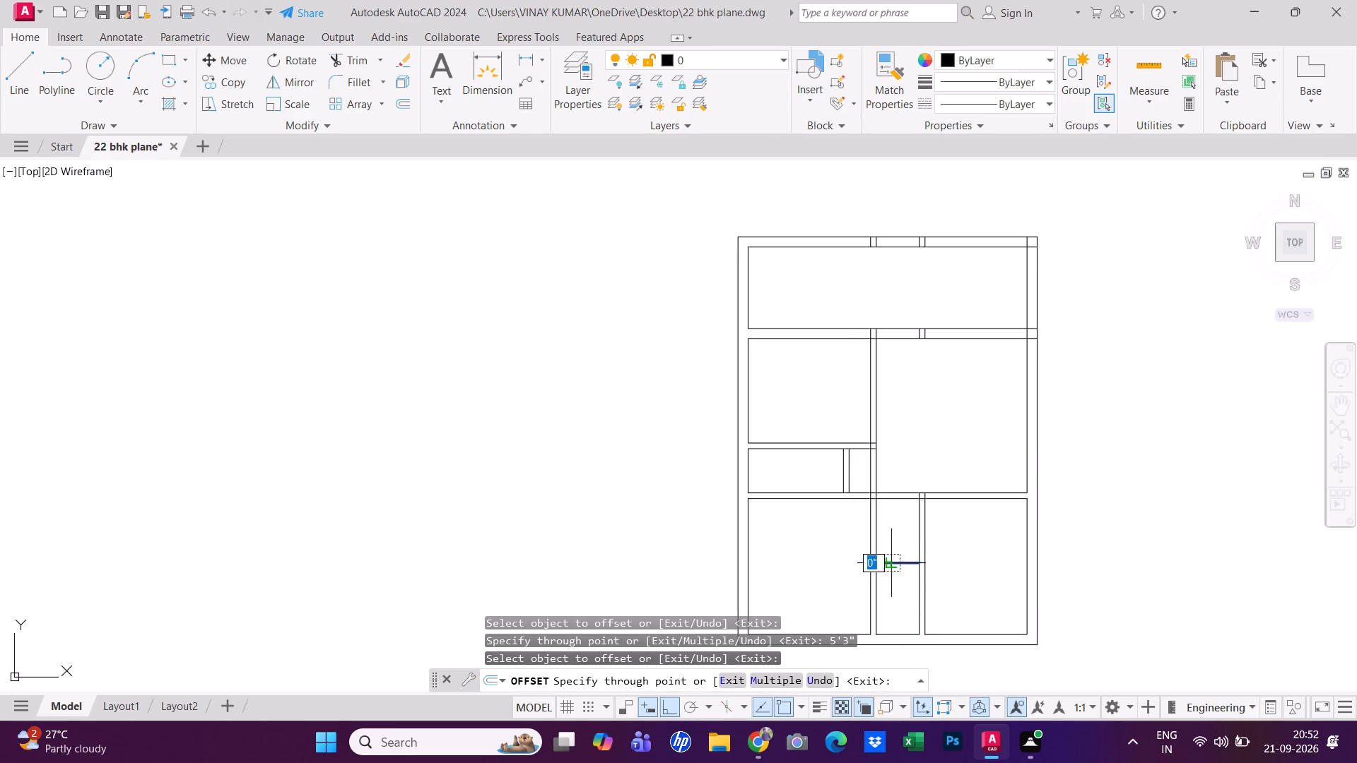
type("5\"")
key("Return")
key("Escape")
key("Escape")
key("Escape")
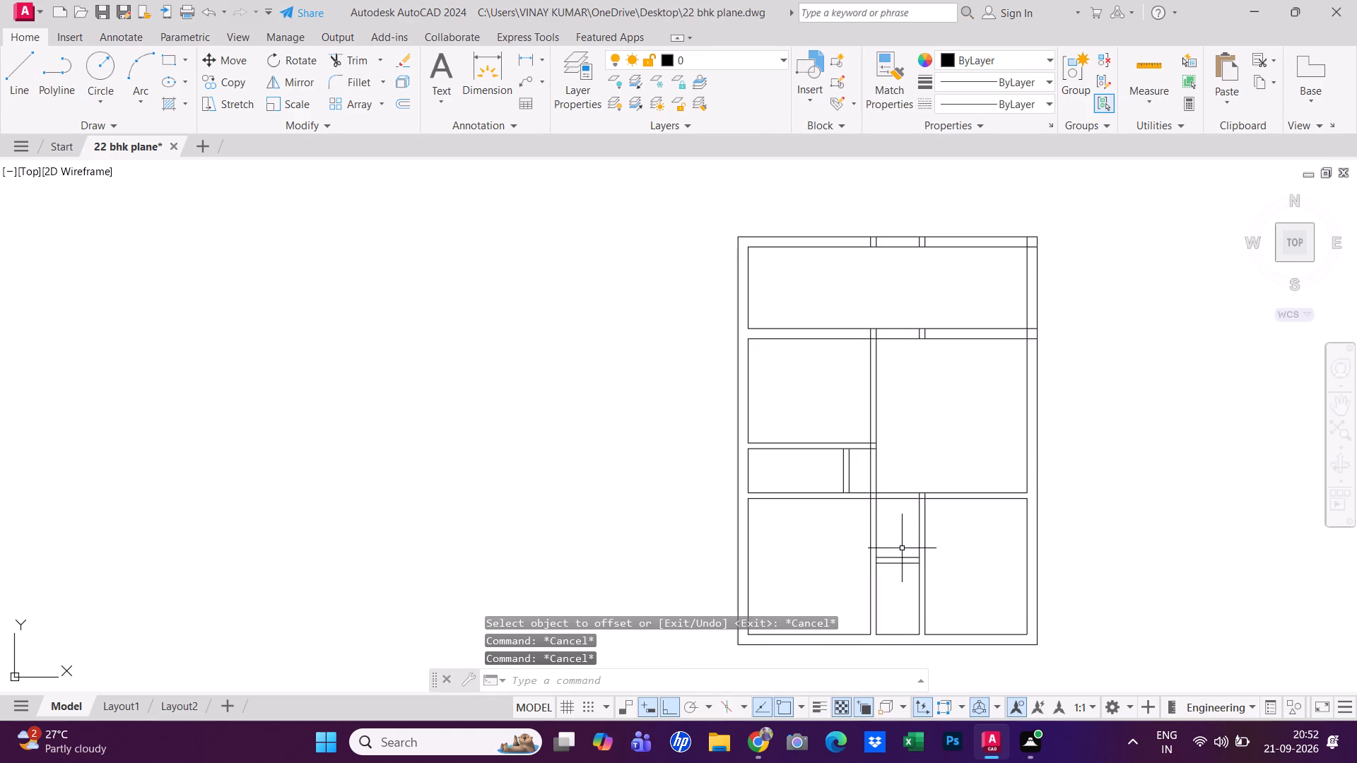
Trim away the vertical partition between the two horizontal partitions and clean the upper-left room's bottom-right corner.
type("tr")
key("space")
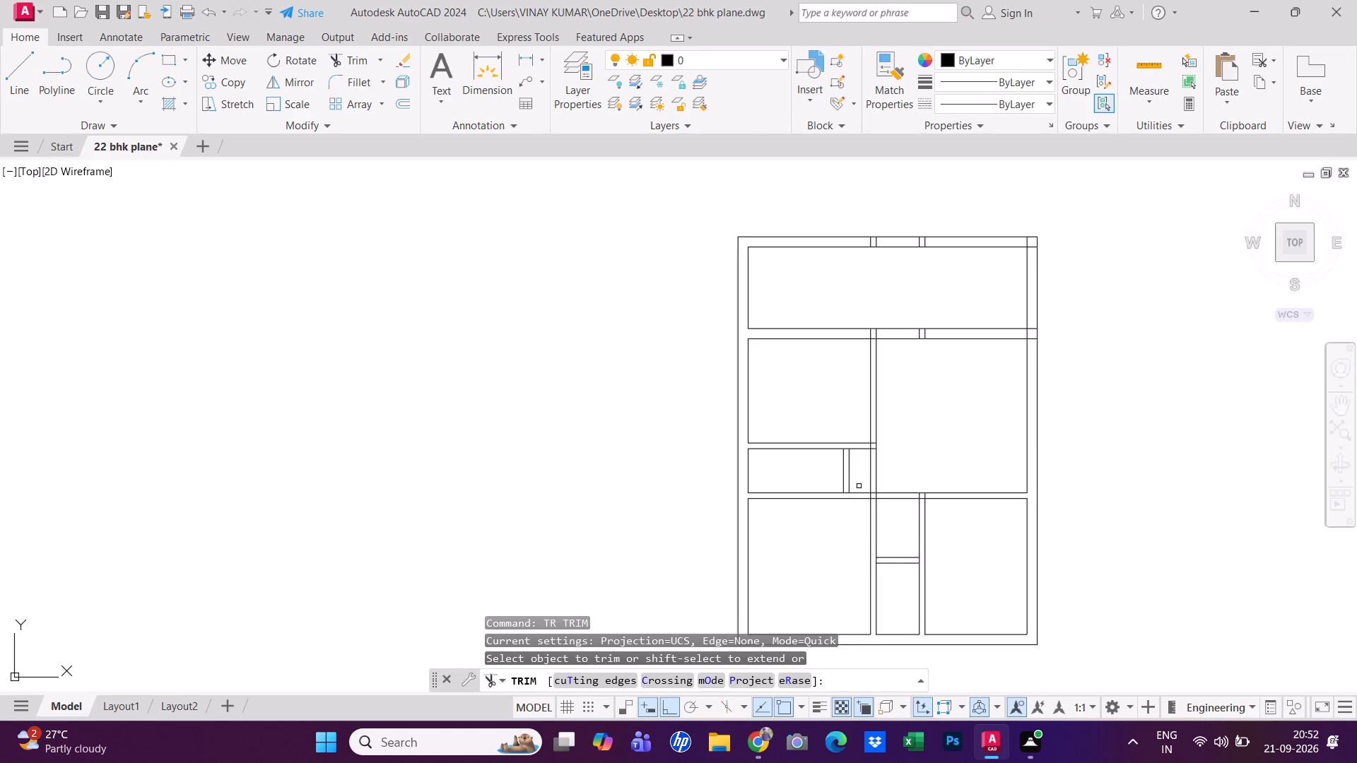
left_click(911, 468)
left_click(867, 471)
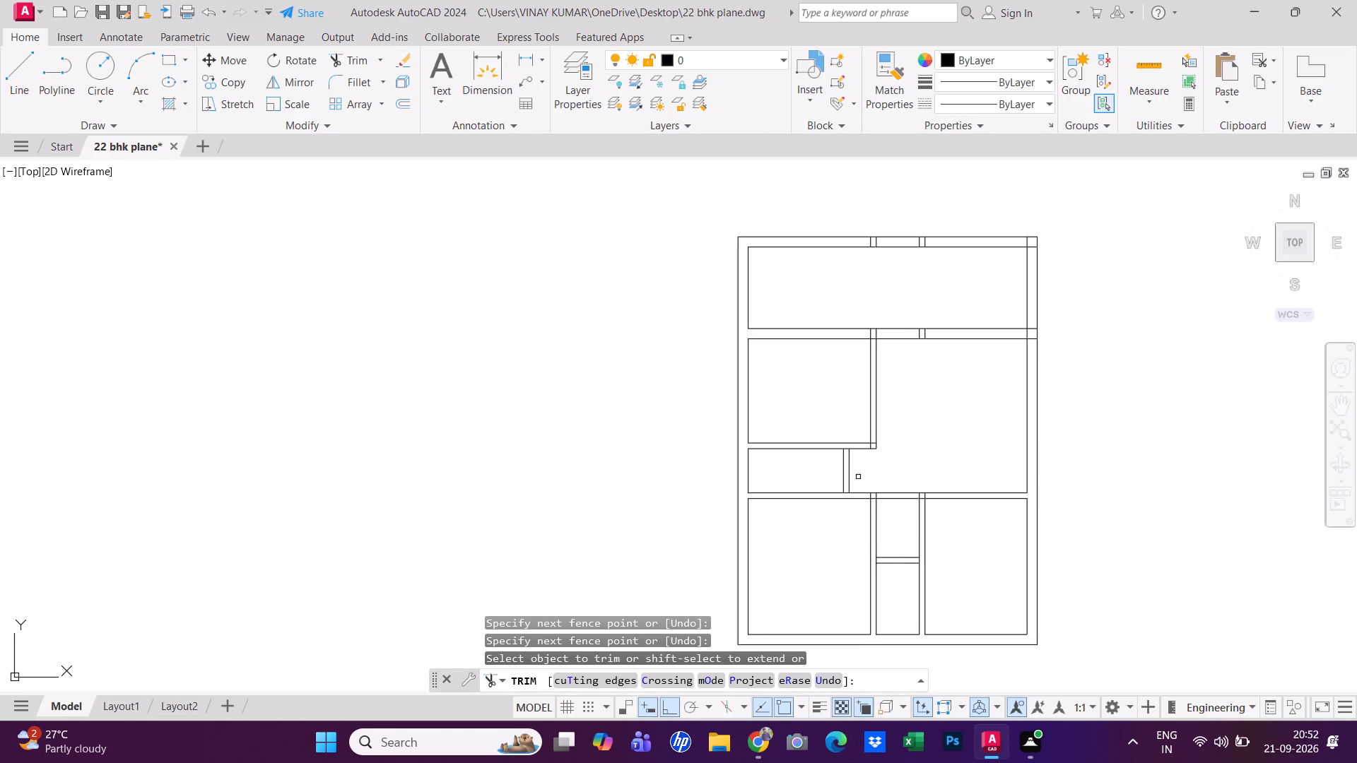
scroll(877, 442, "up", 3)
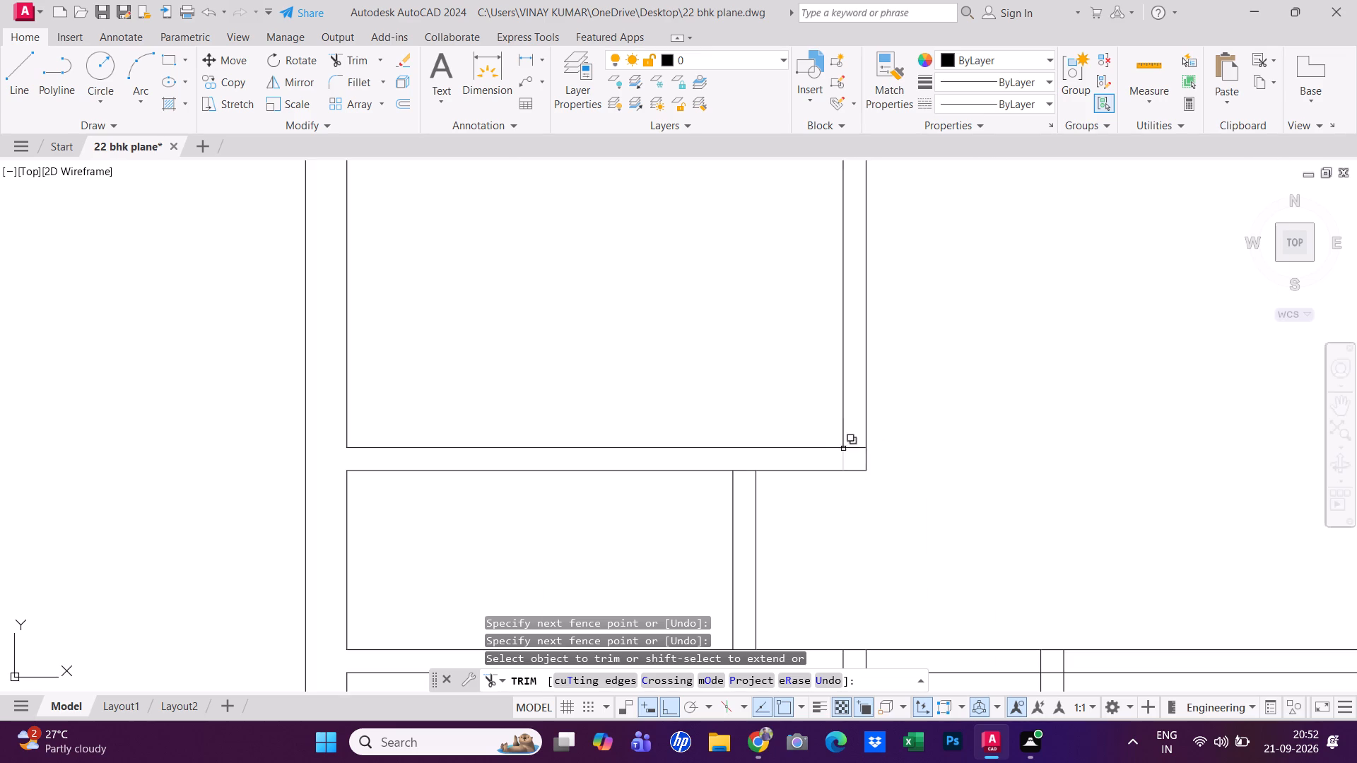
left_click(854, 437)
left_click(838, 467)
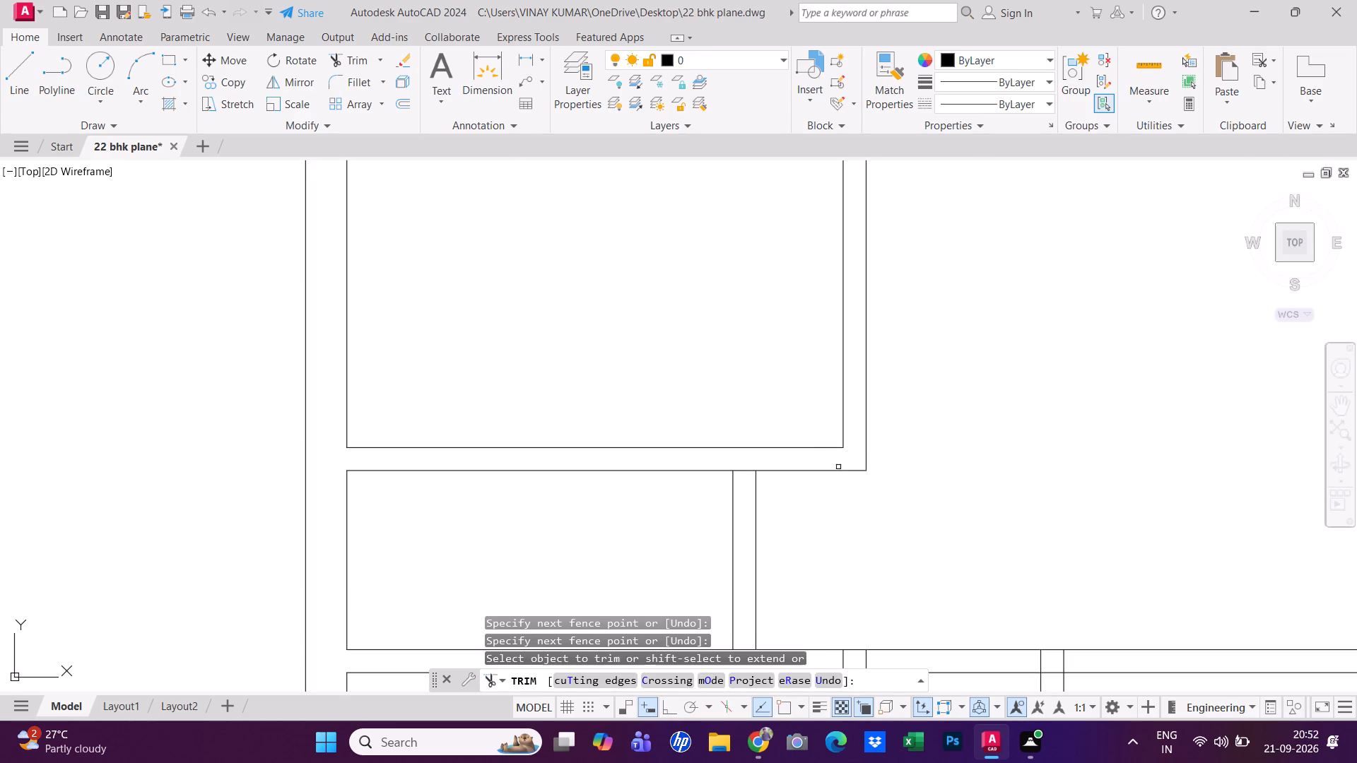
Trim the lower partition across the middle bay and the bay's right wall above its new top wall, cleaning the right partition's end.
scroll(842, 479, "down", 2)
scroll(867, 536, "down", 2)
scroll(883, 562, "up", 3)
middle_click_drag(883, 562, 820, 480)
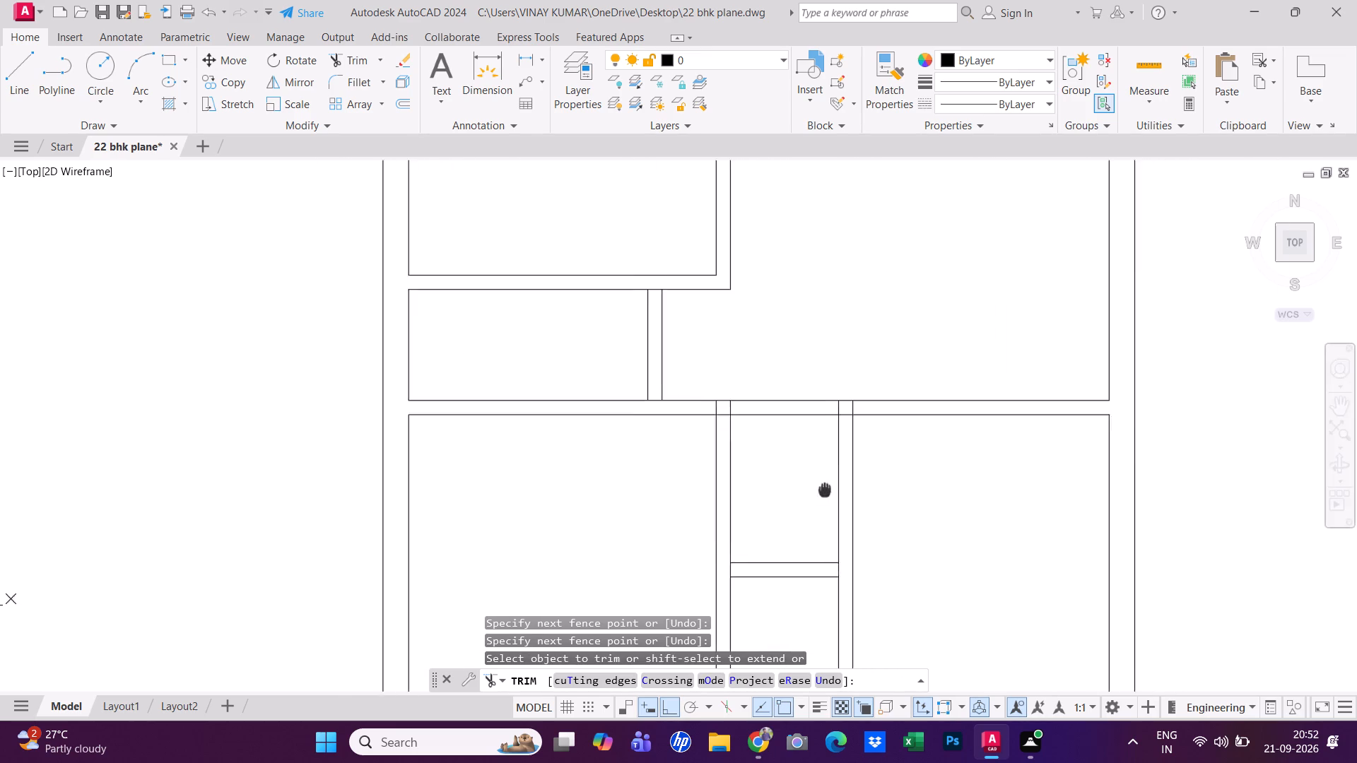
middle_click_drag(820, 480, 811, 465)
left_click(746, 357)
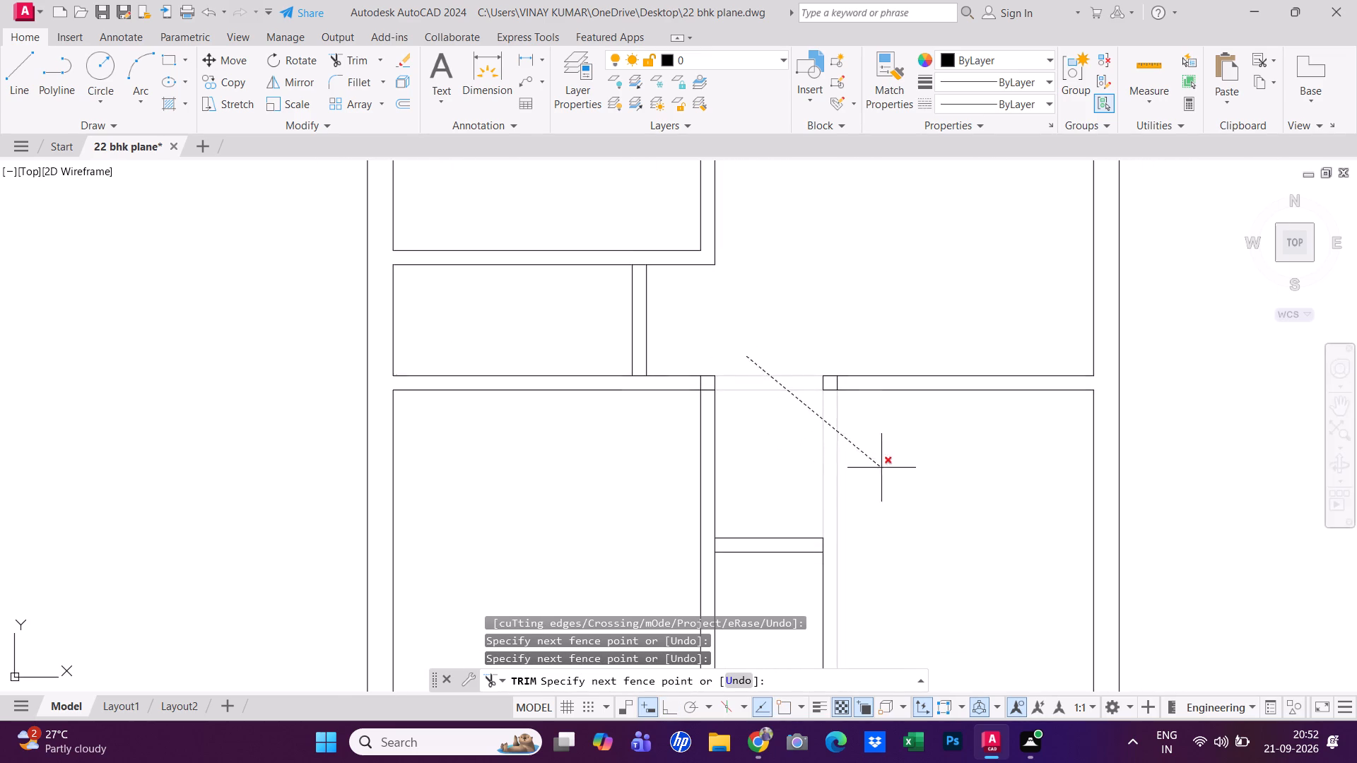
left_click(884, 468)
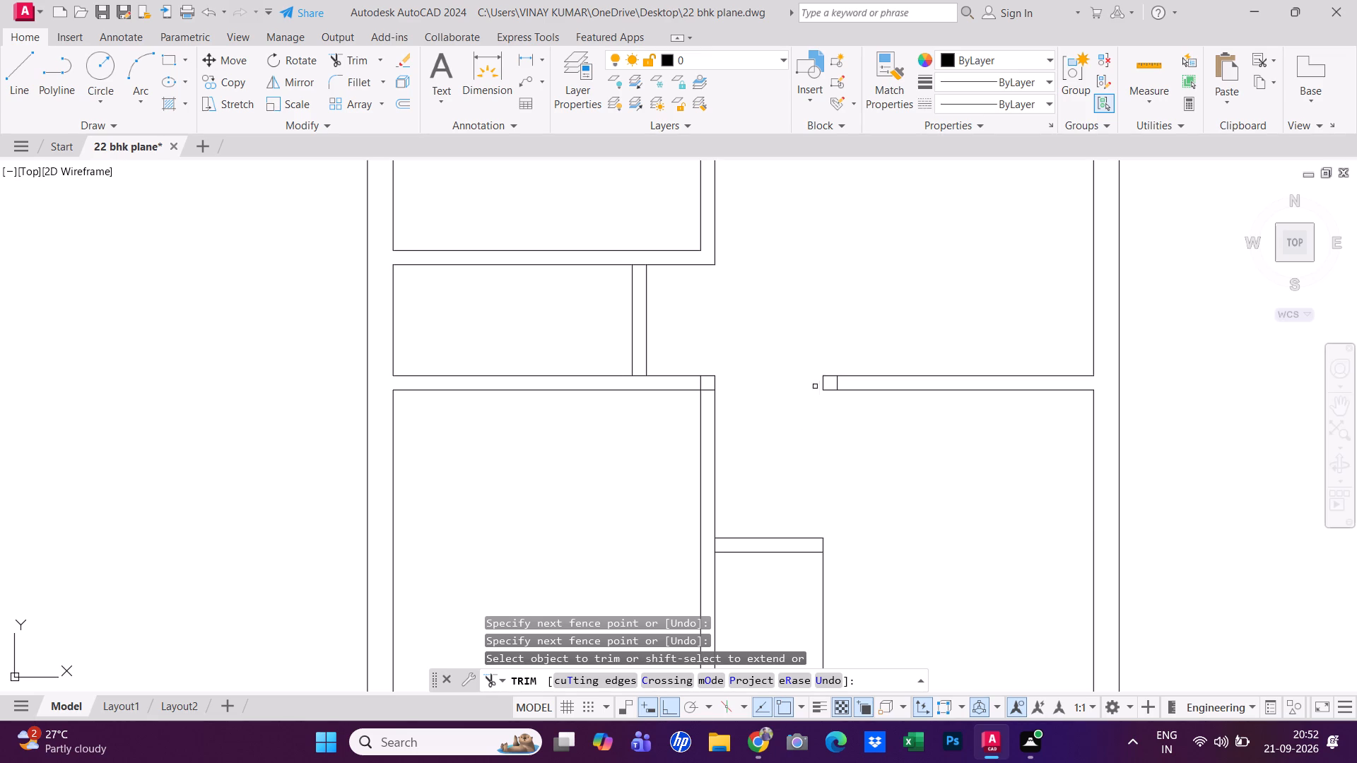
left_click(835, 405)
left_click(826, 358)
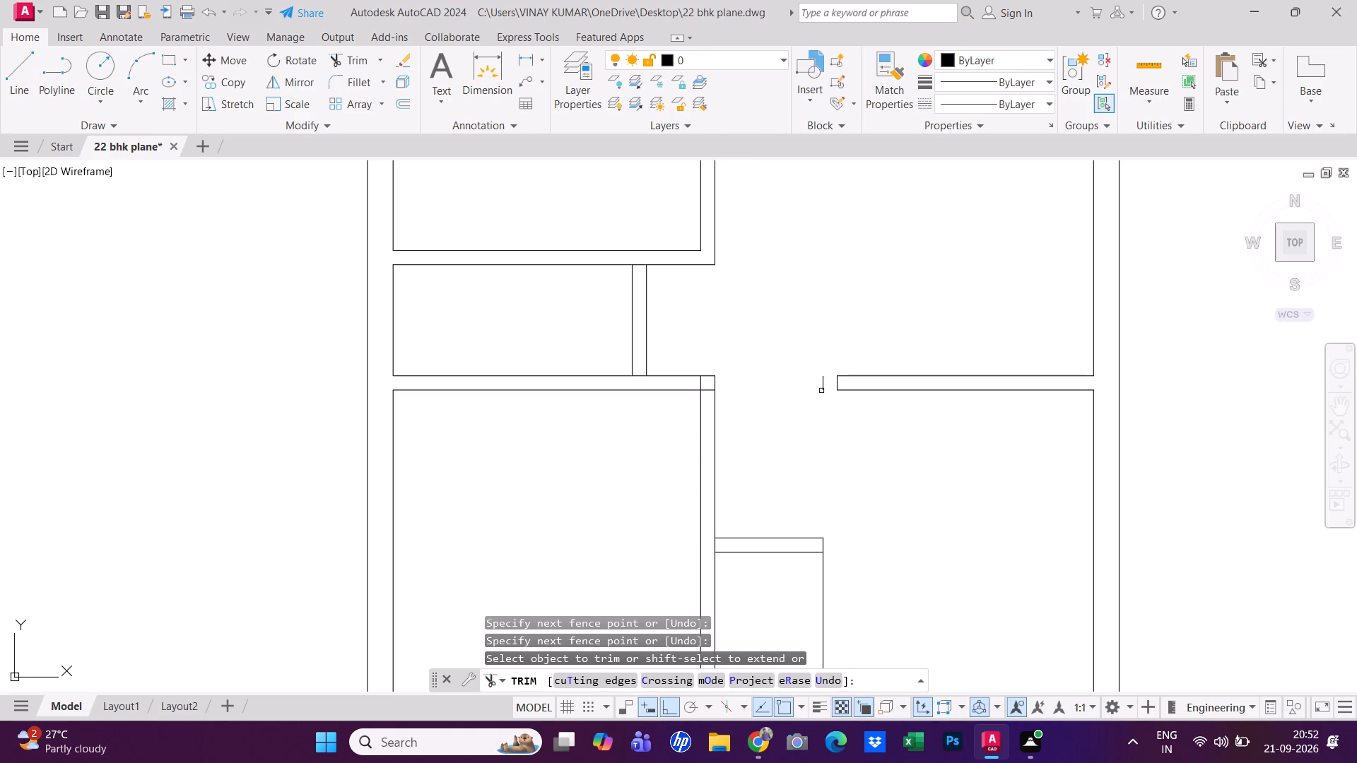
left_click(822, 386)
middle_click_drag(796, 519, 749, 438)
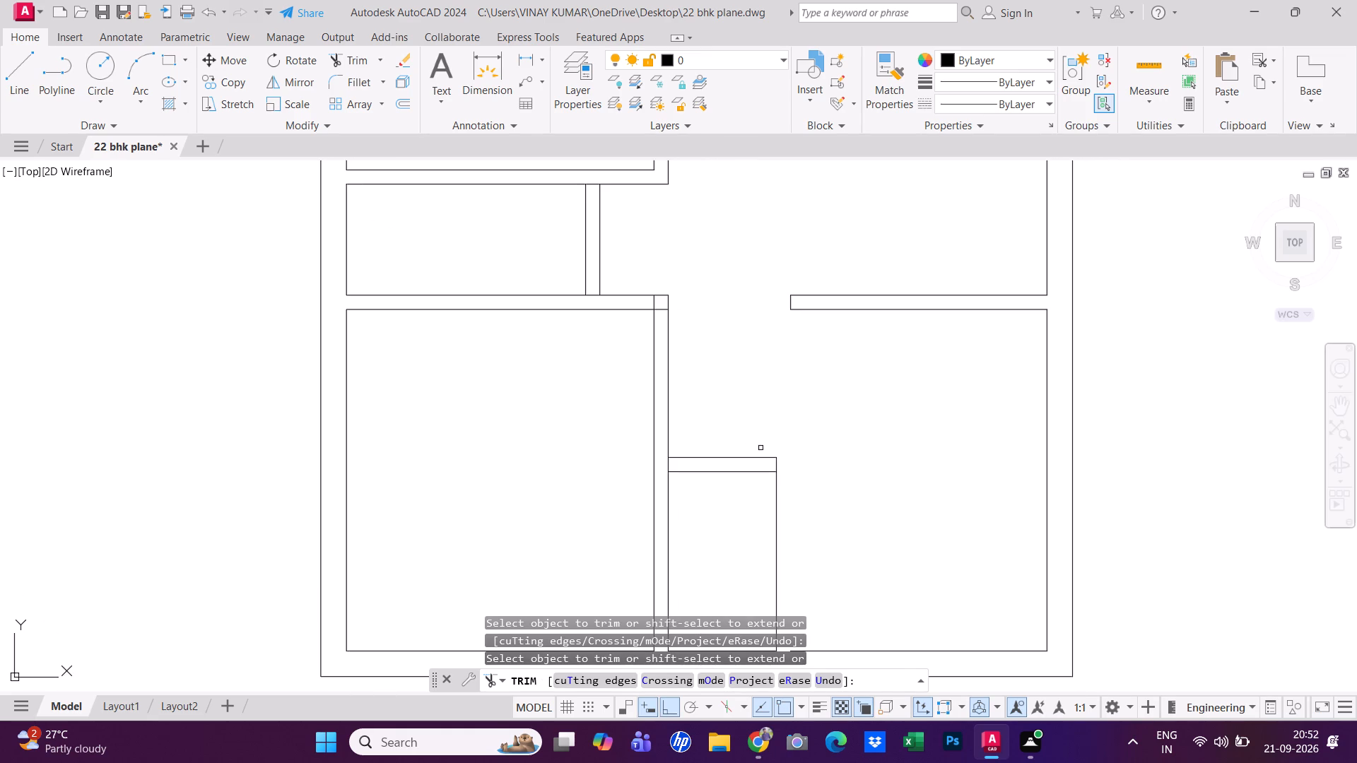
scroll(763, 447, "down", 1)
key("Escape")
key("Escape")
key("Escape")
key("o")
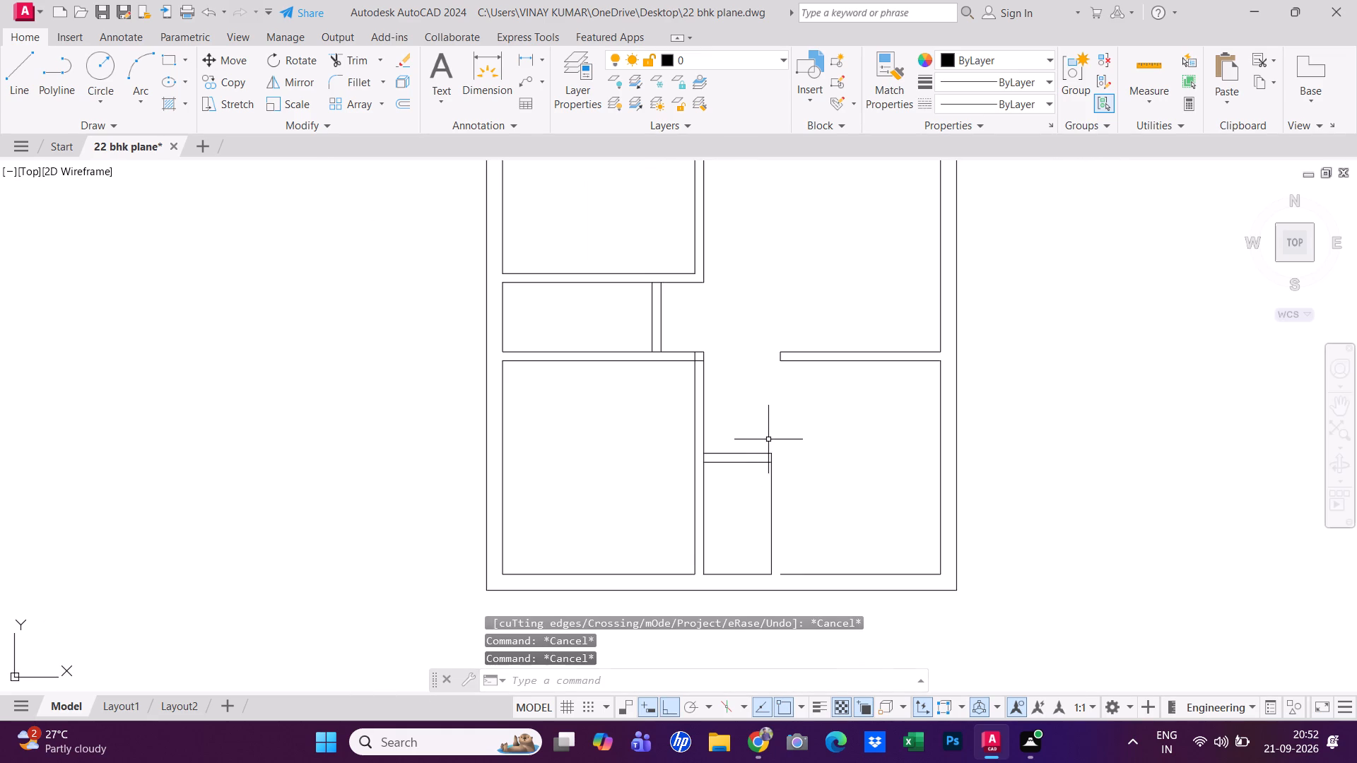
key("Escape")
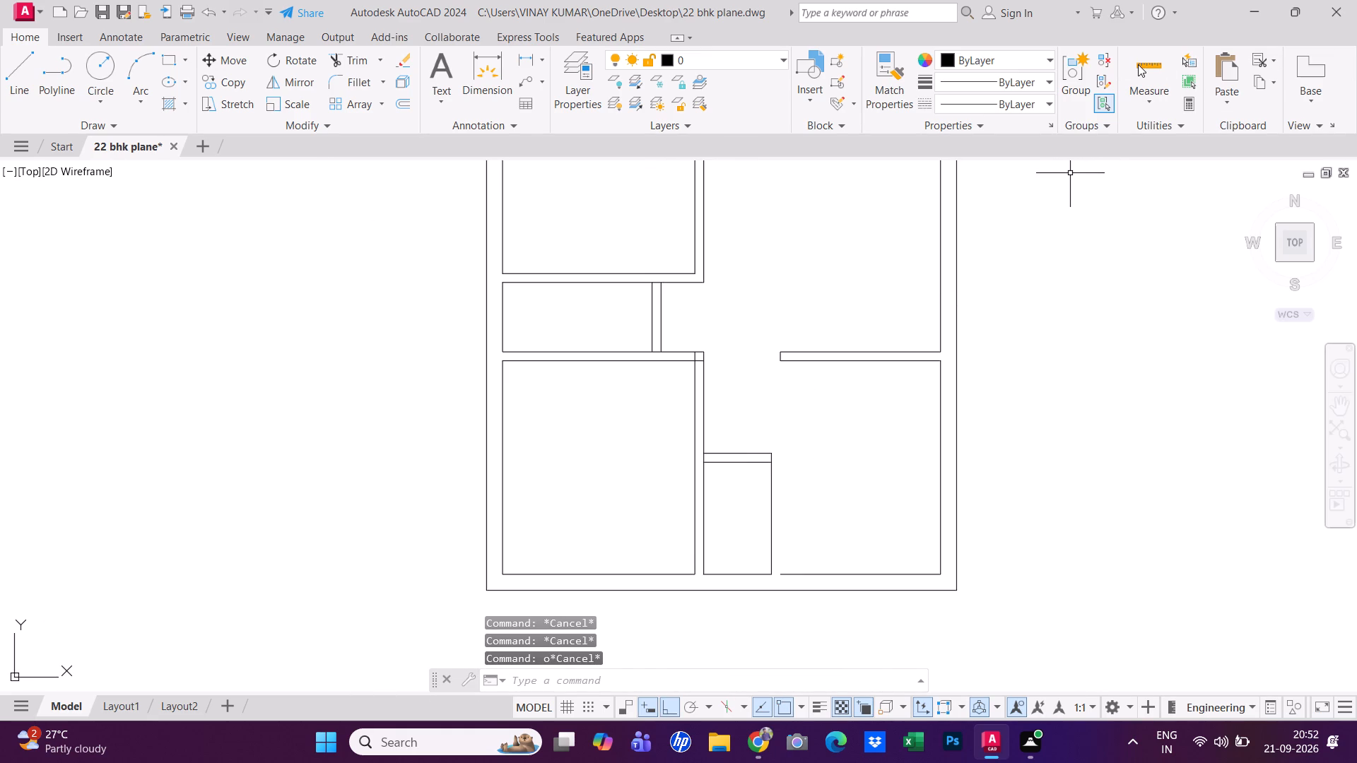
Measure the small enclosed room between the two bottom rooms with Quick Measure.
left_click(1138, 64)
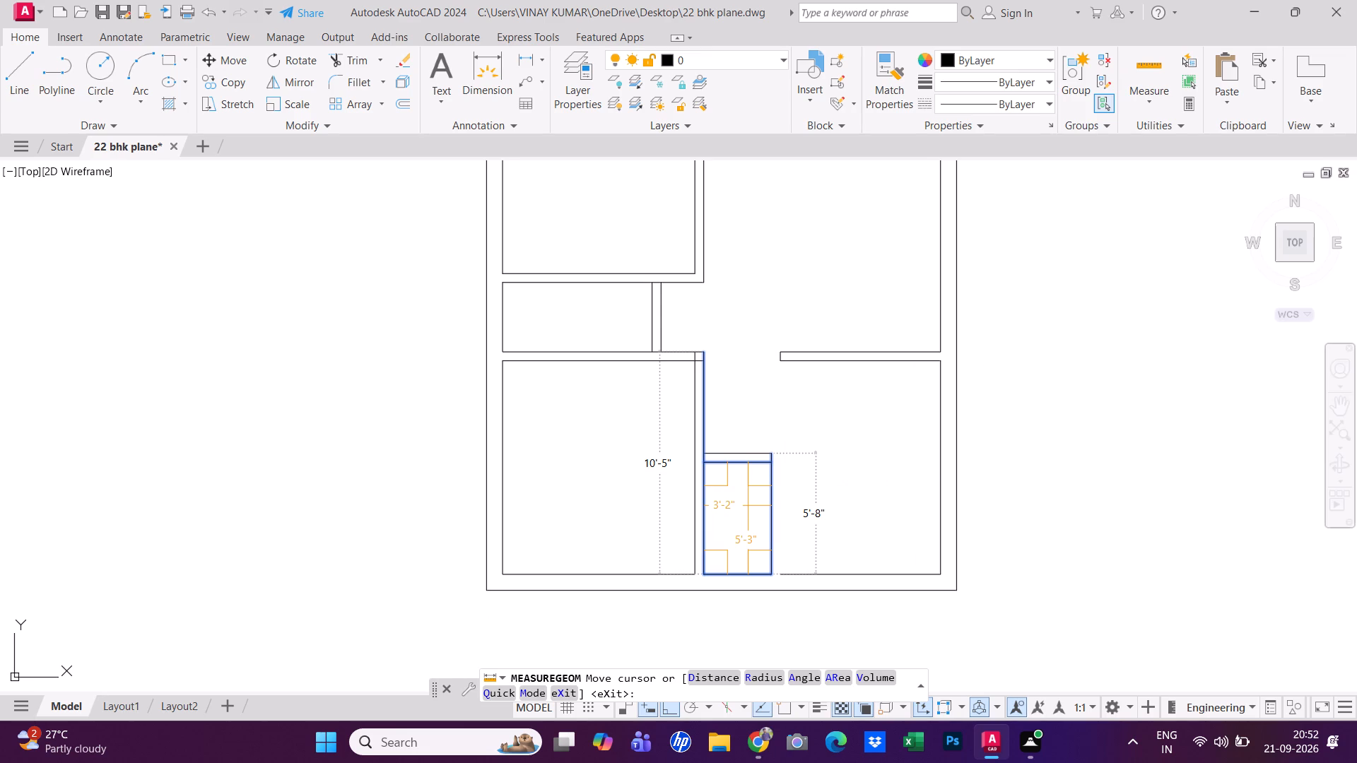
key("Escape")
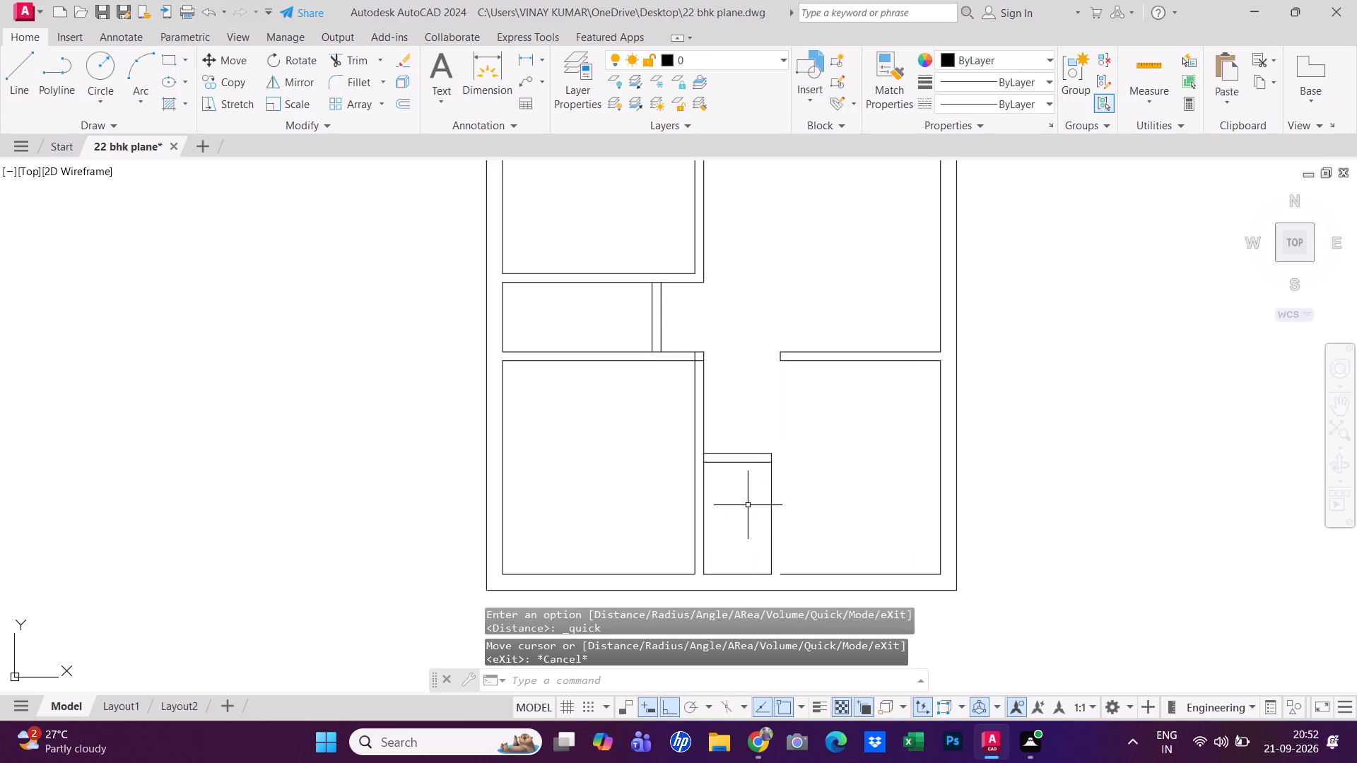
Offset the small middle room's right wall line 5" outward to the right.
type("o")
key("space")
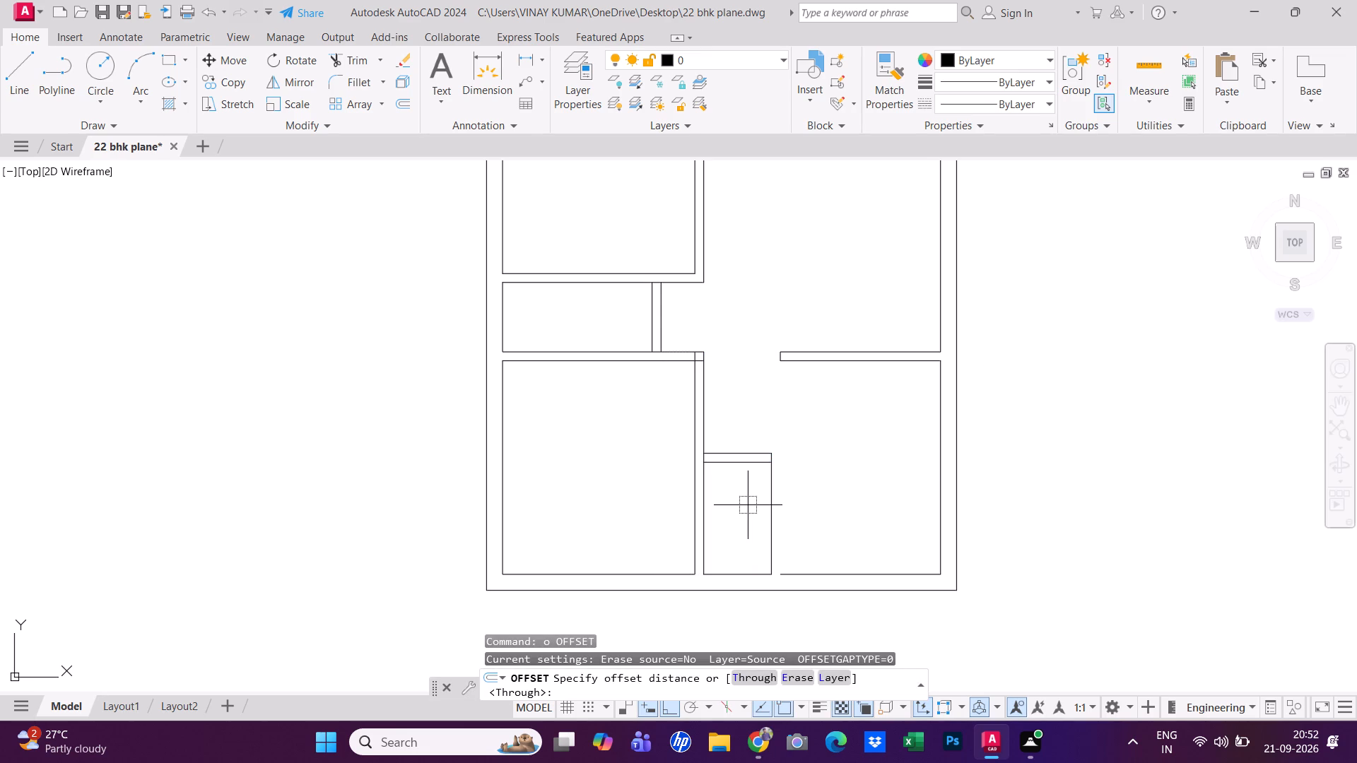
type("5\"")
key("Return")
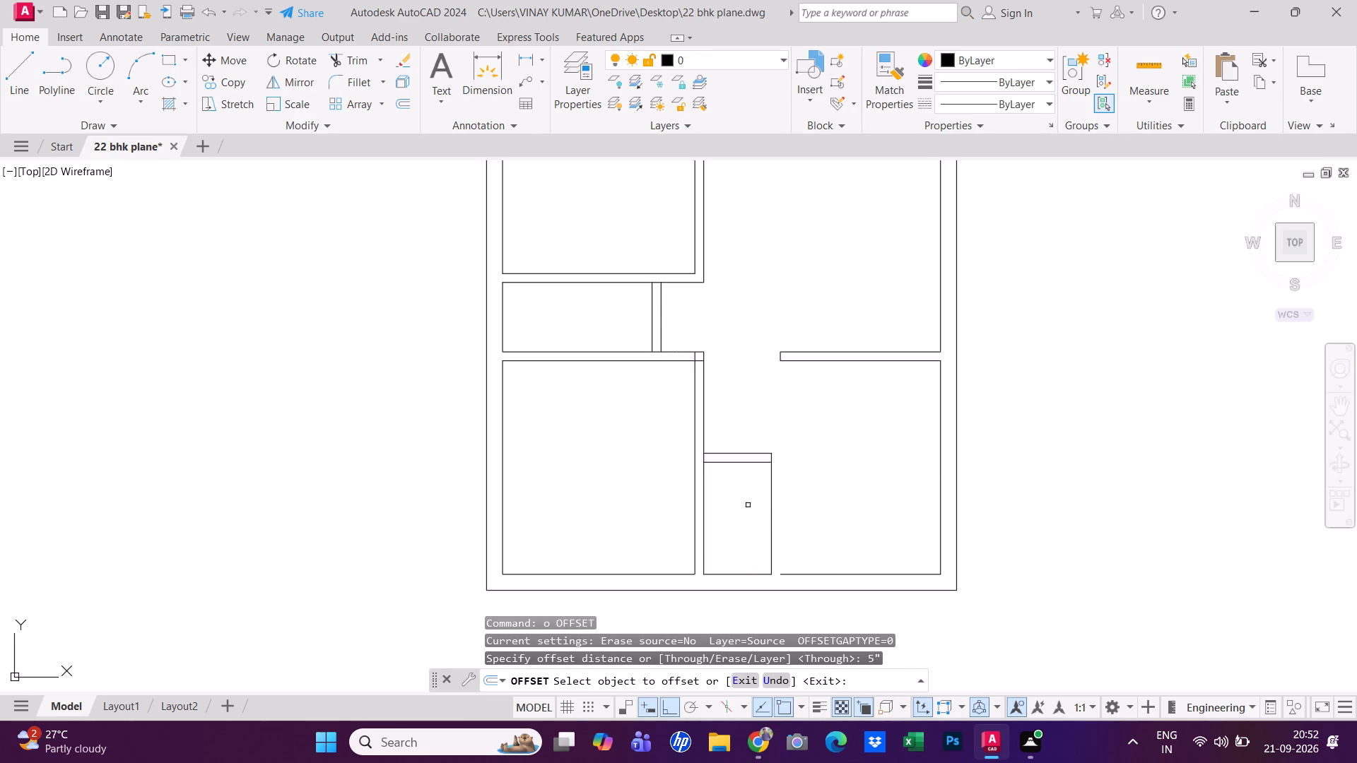
left_click_drag(773, 502, 780, 502)
left_click(801, 495)
key("Escape")
Fillet the small middle room's outer right wall line with its upper top wall line into a closed corner.
type("f")
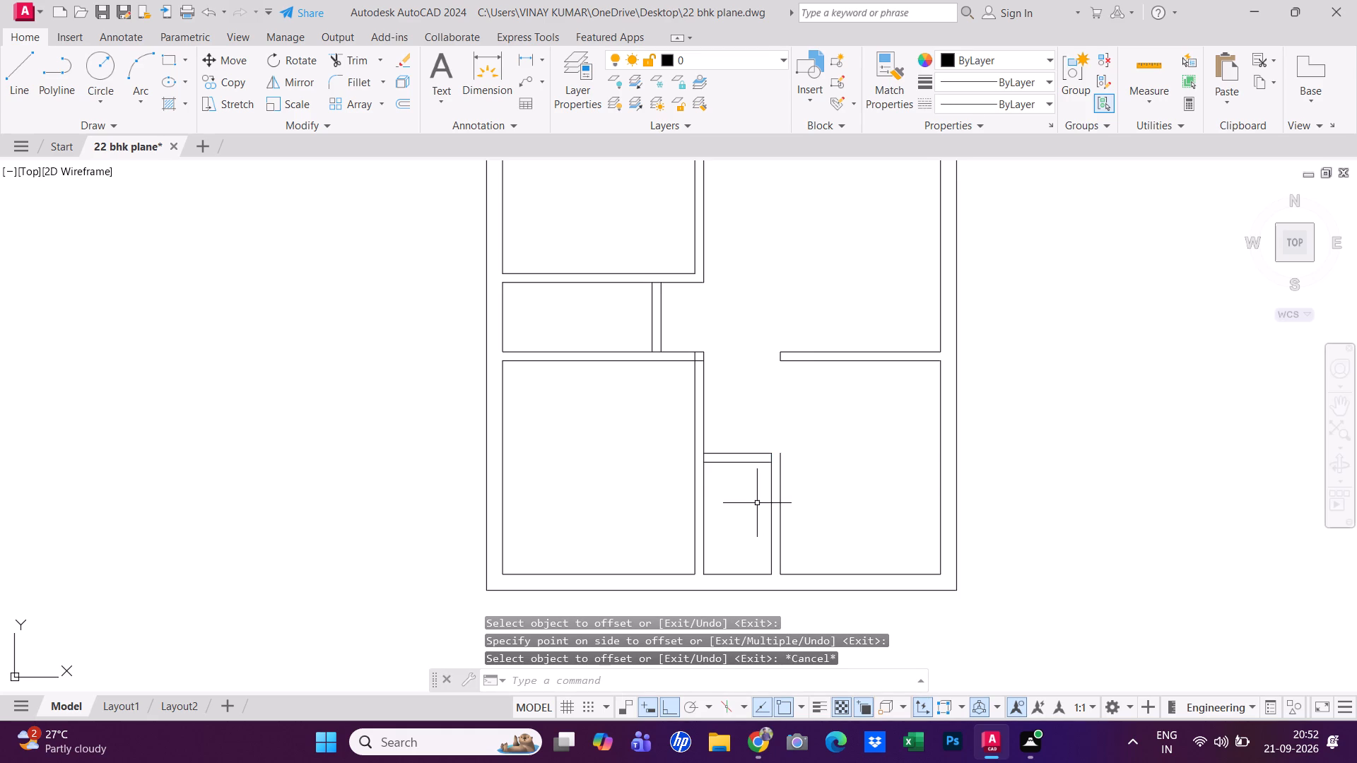
key("space")
left_click(782, 478)
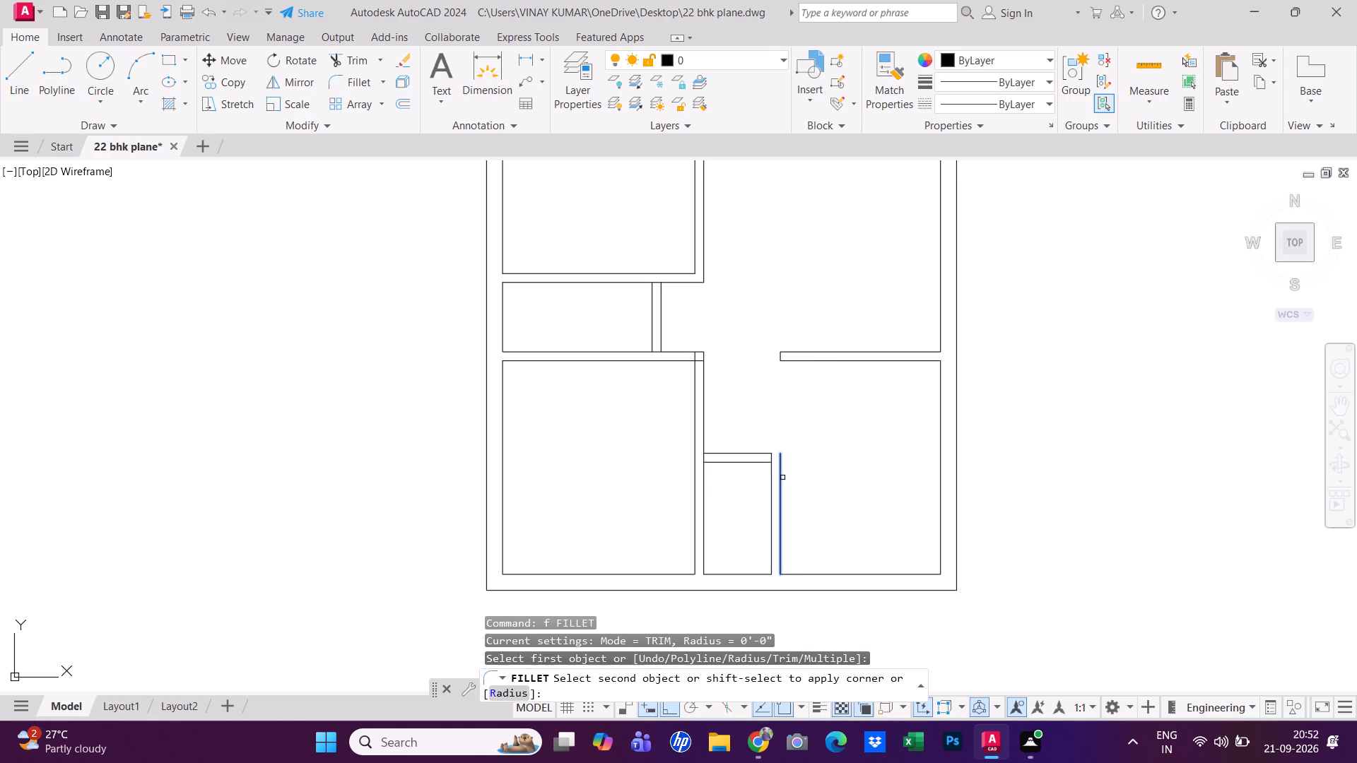
left_click(761, 456)
key("Escape")
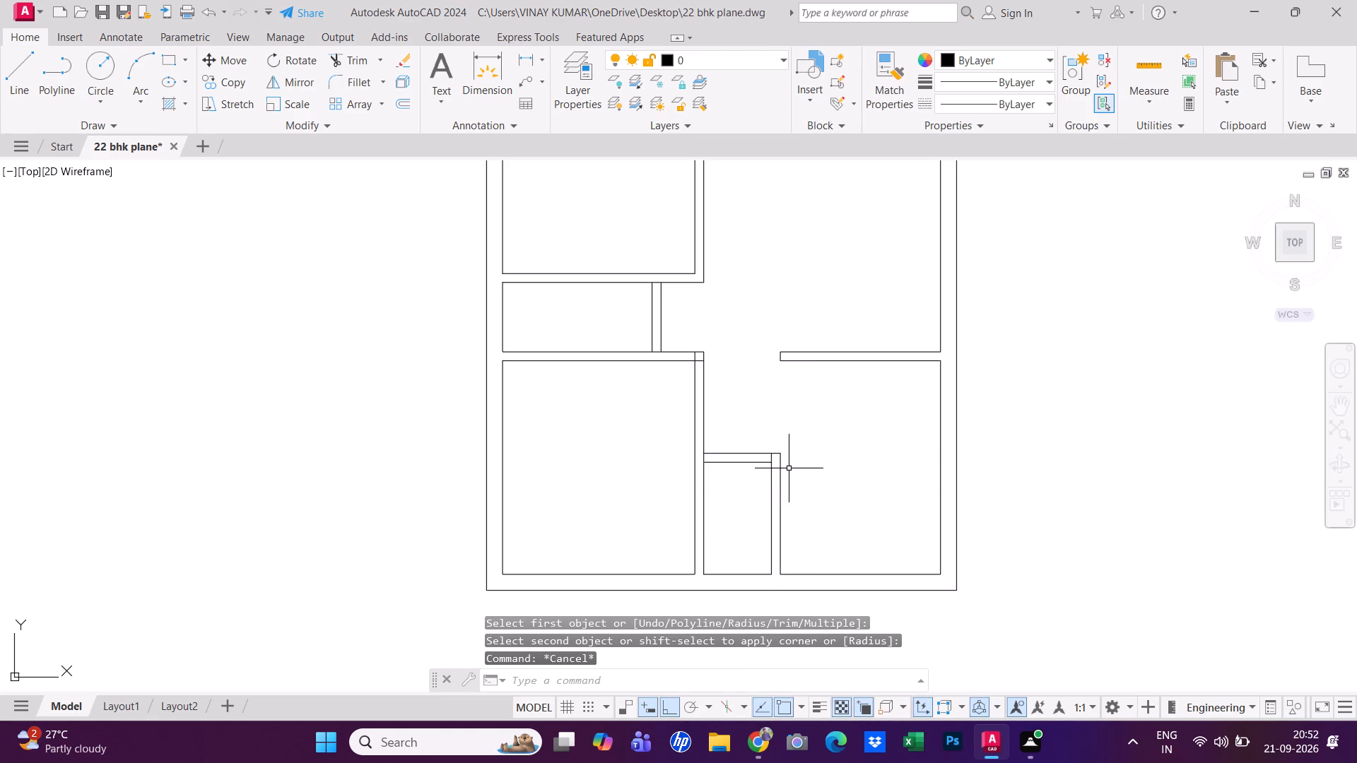
Trim the leftover line segments inside the top wall at both upper corners of the small middle room.
type("tr")
key("space")
scroll(771, 460, "up", 1)
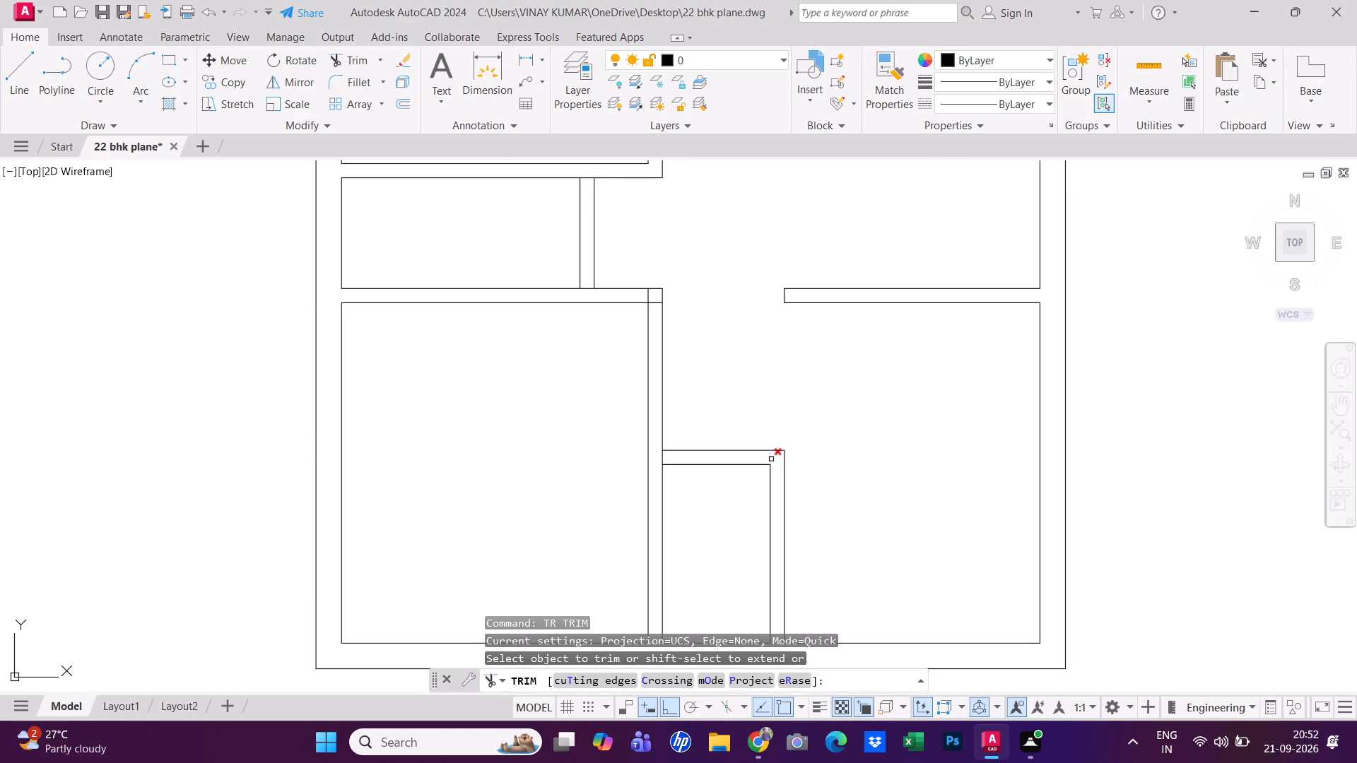
left_click(771, 459)
left_click(662, 460)
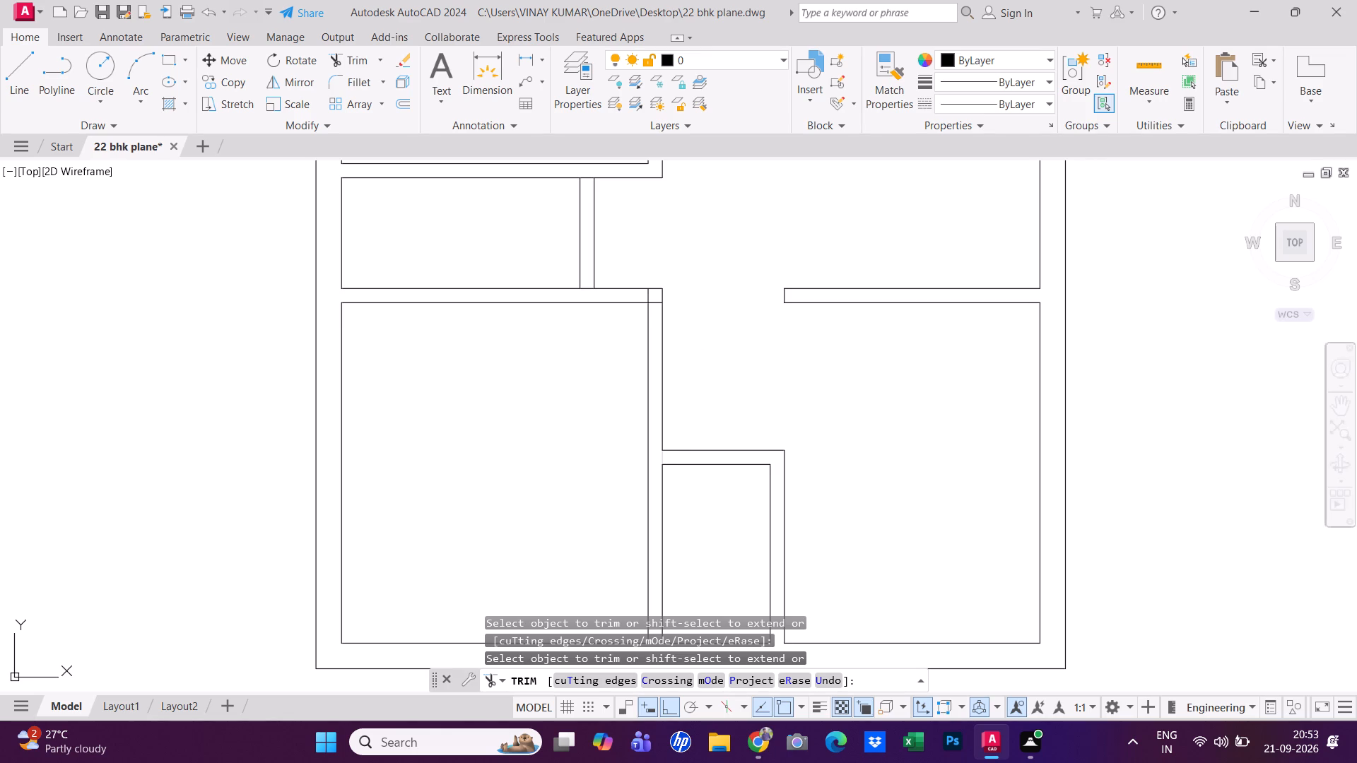
Trim the overlapping lines where the lower-left horizontal partition meets the vertical partition beside the bottom-left room.
left_click(648, 294)
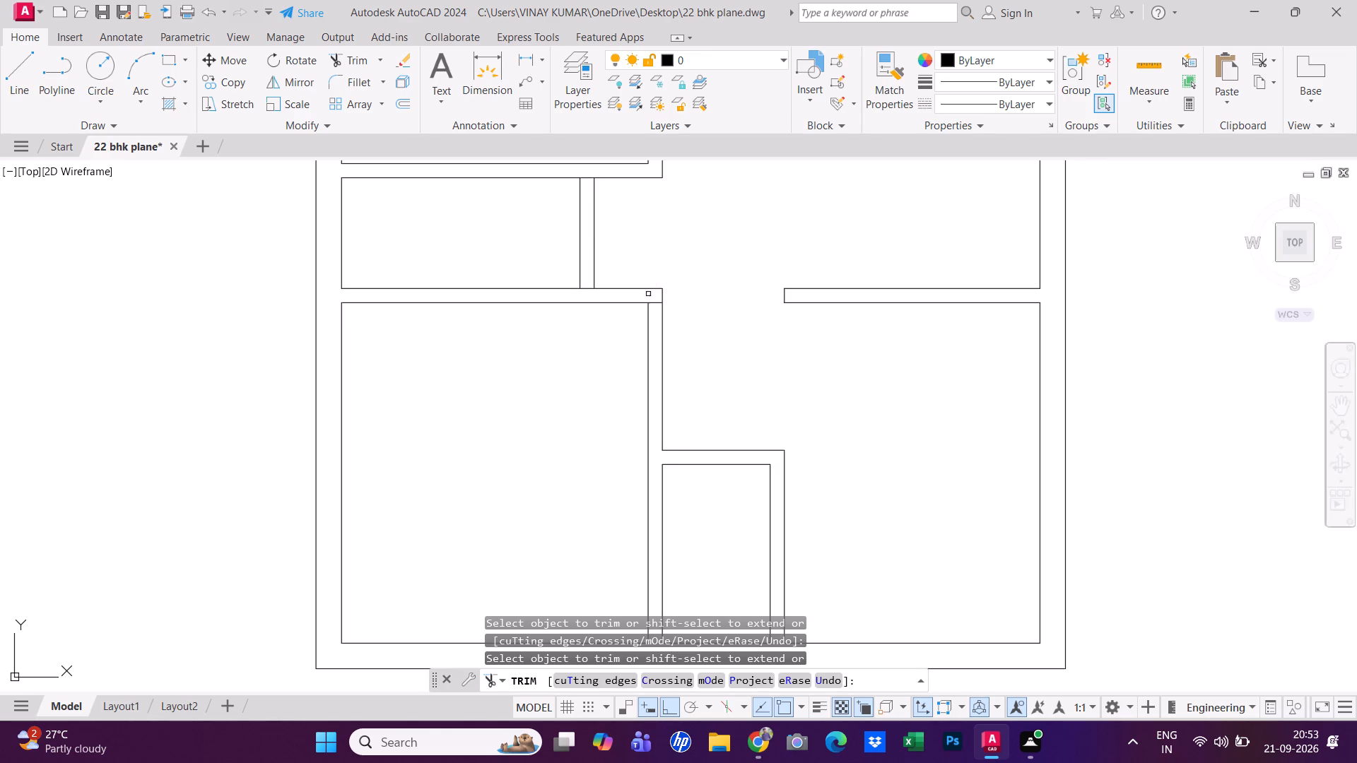
left_click(655, 303)
scroll(659, 396, "down", 2)
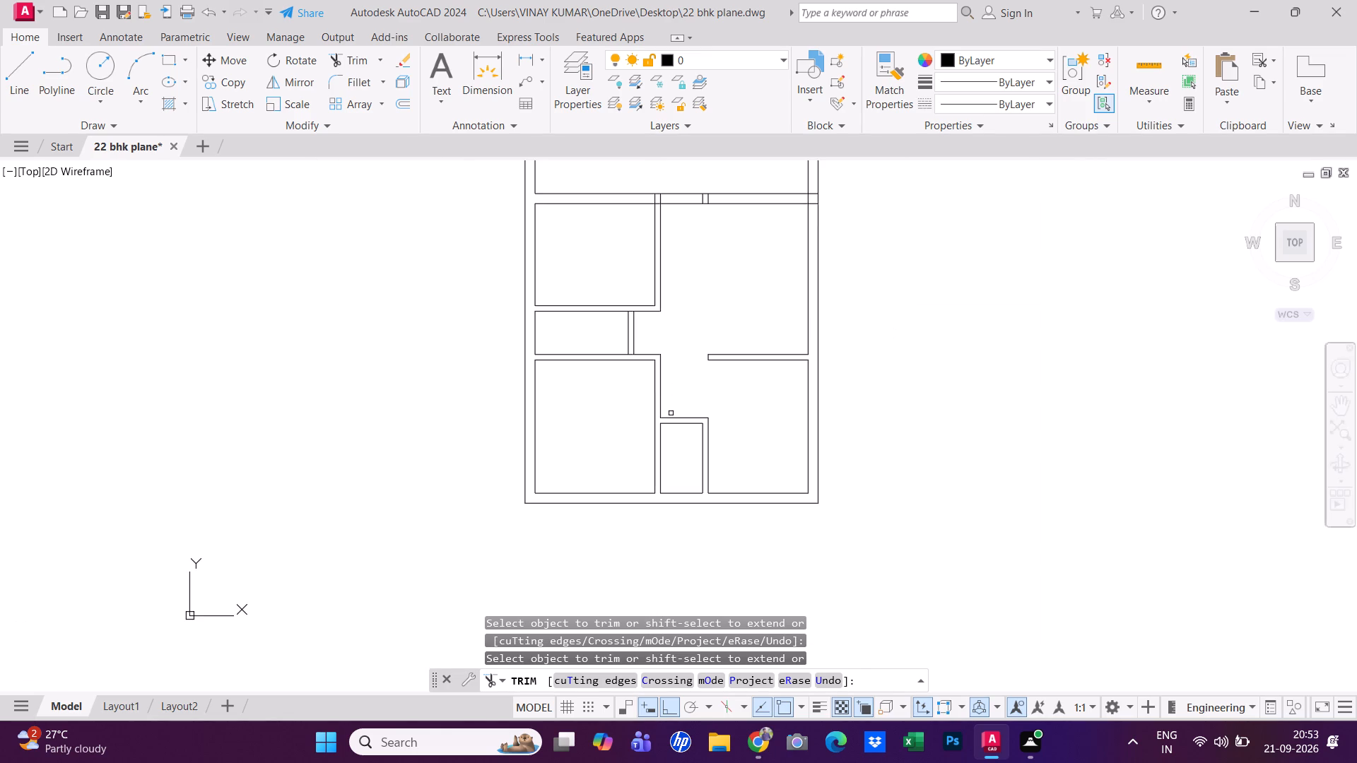
scroll(669, 396, "down", 1)
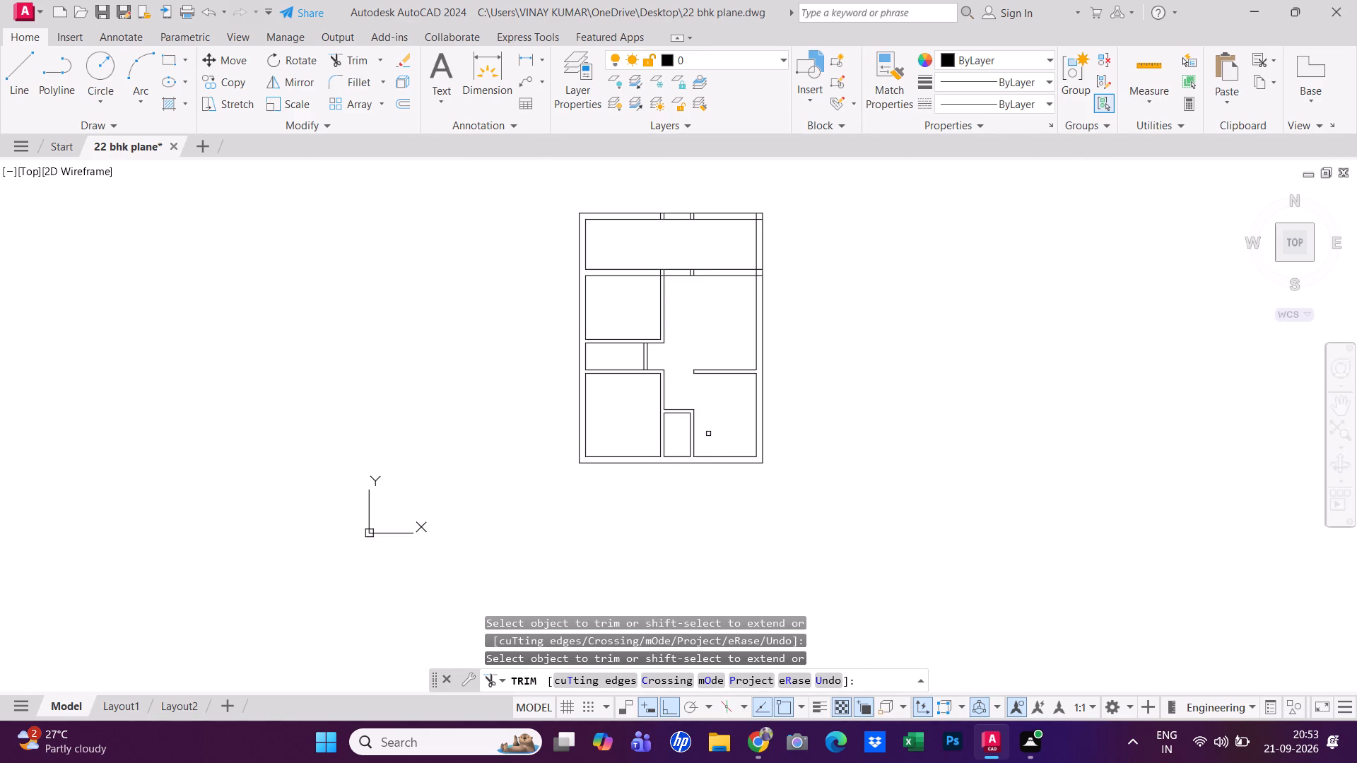
scroll(707, 457, "up", 1)
scroll(654, 382, "up", 1)
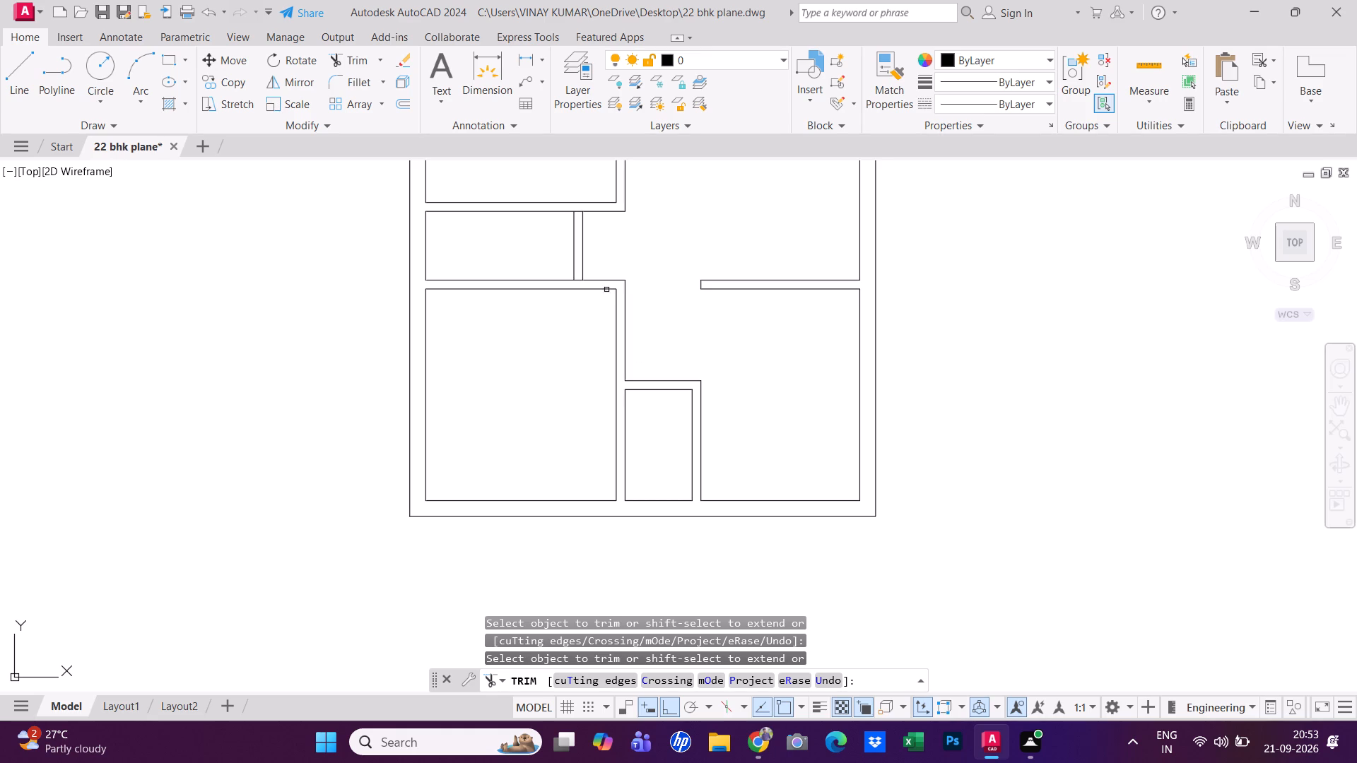
key("Escape")
key("Escape")
key("Escape")
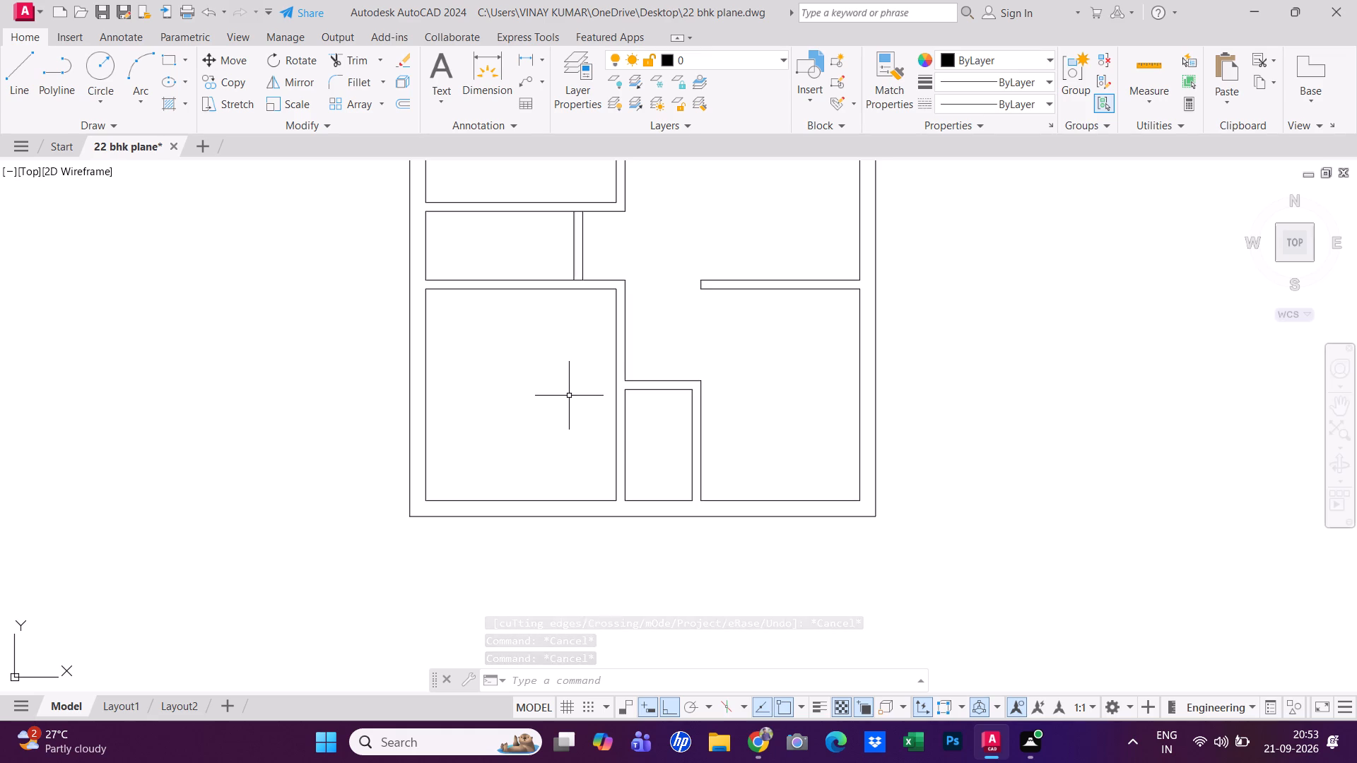
Draw a short horizontal line across the outer west wall beside the bottom-left room, above the wall's midpoint.
key("Escape")
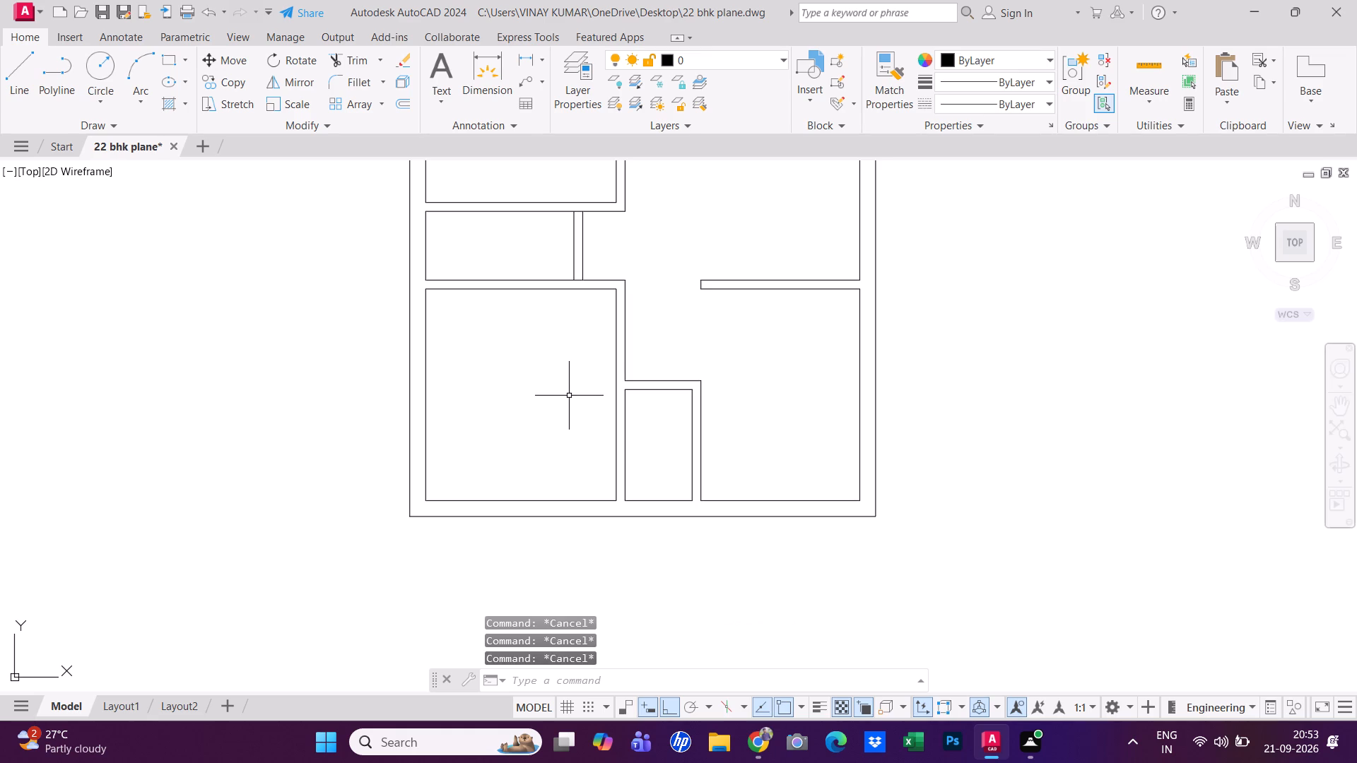
type("l")
key("space")
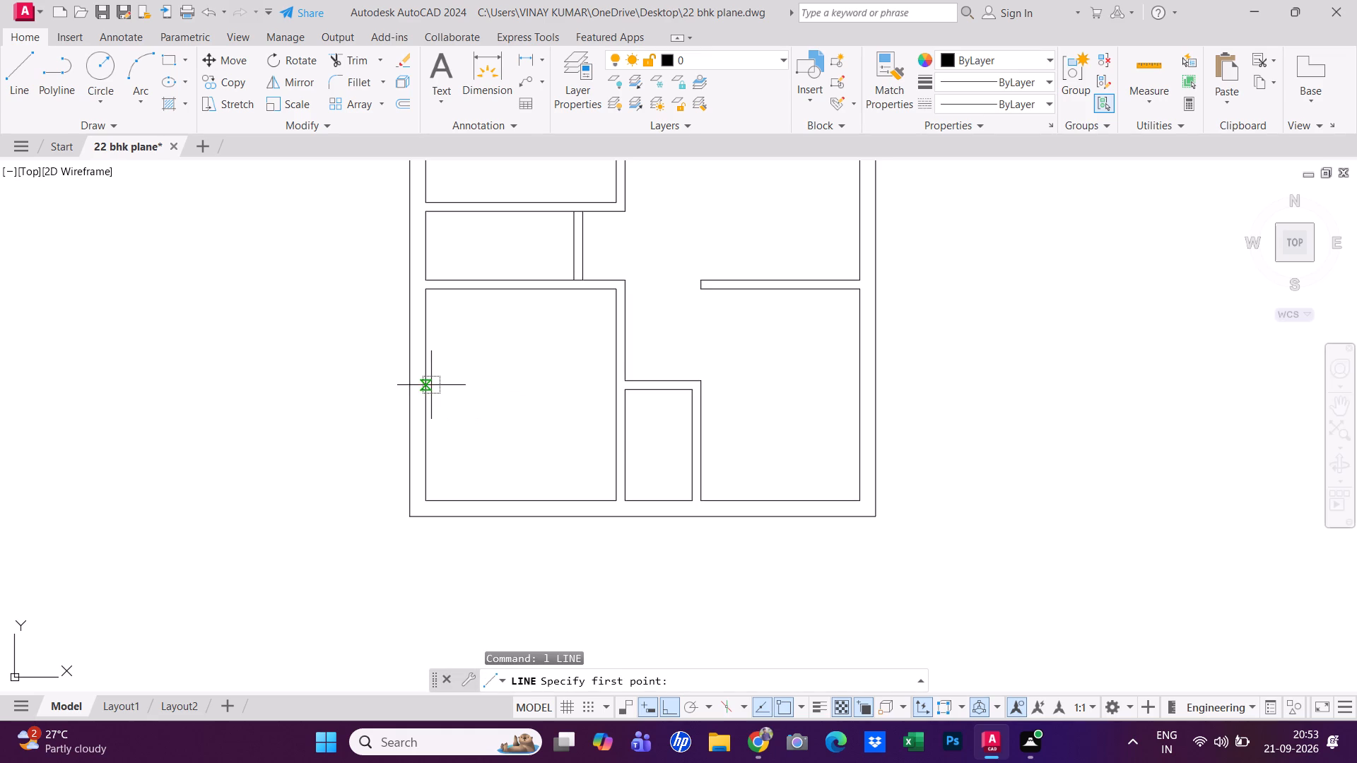
left_click(428, 366)
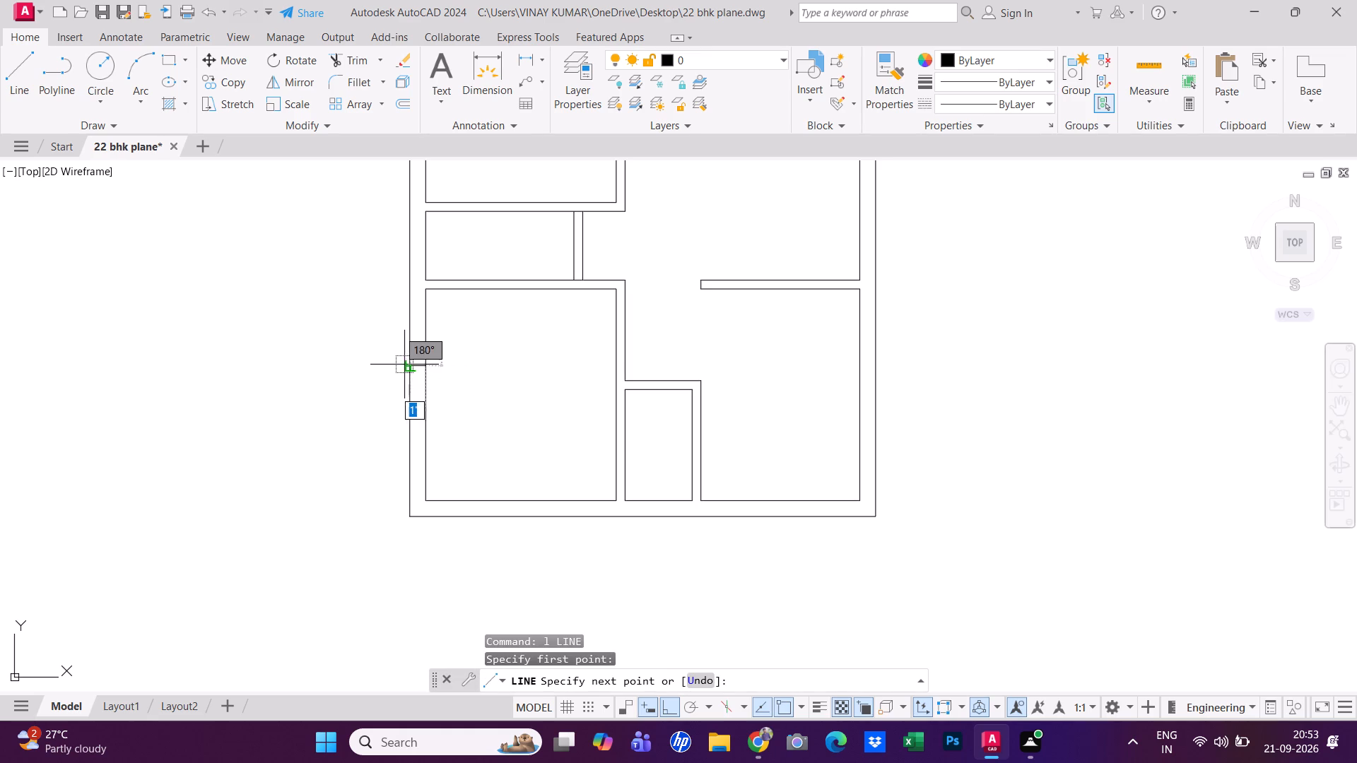
left_click(406, 363)
key("Escape")
scroll(397, 381, "up", 1)
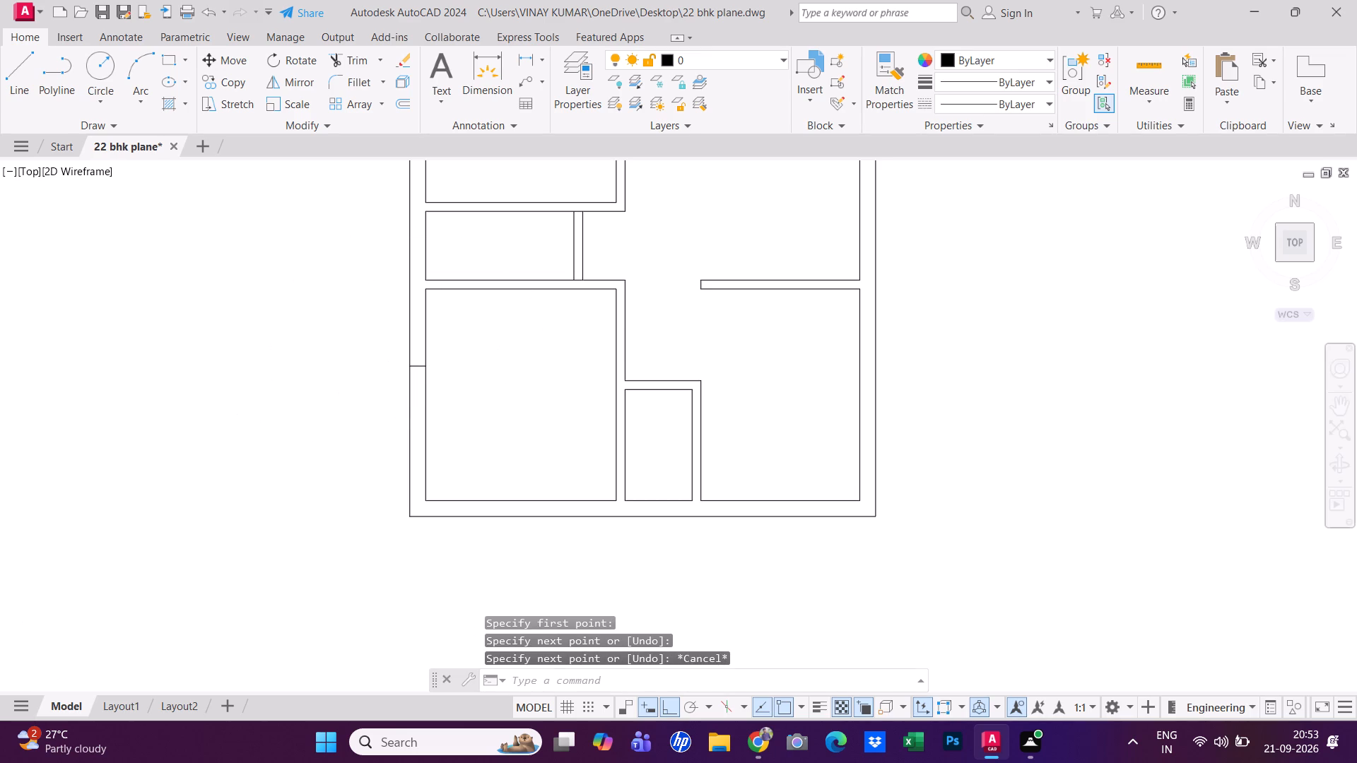
key("Escape")
key("Escape")
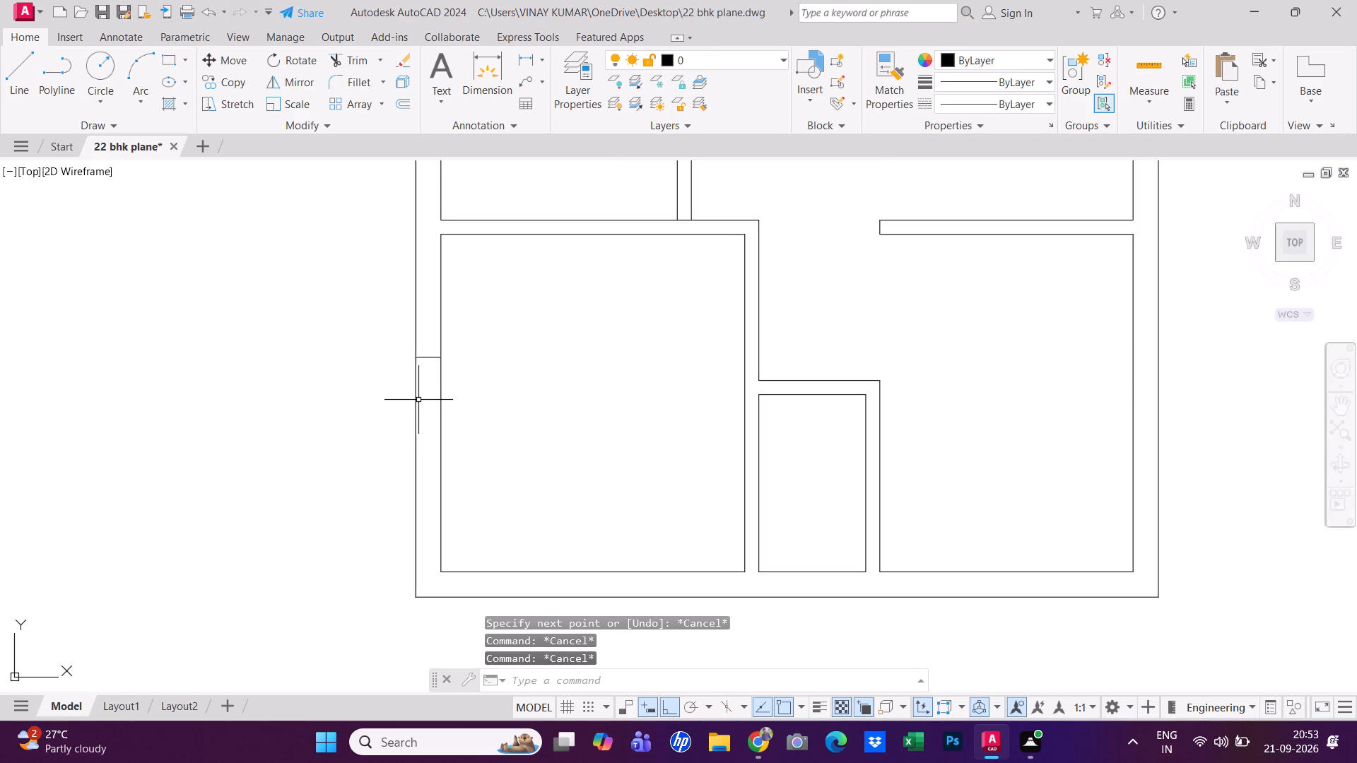
Offset the short line across the bottom-left room's outer wall 4' downward to mark the window opening.
type("o 4'")
key("Return")
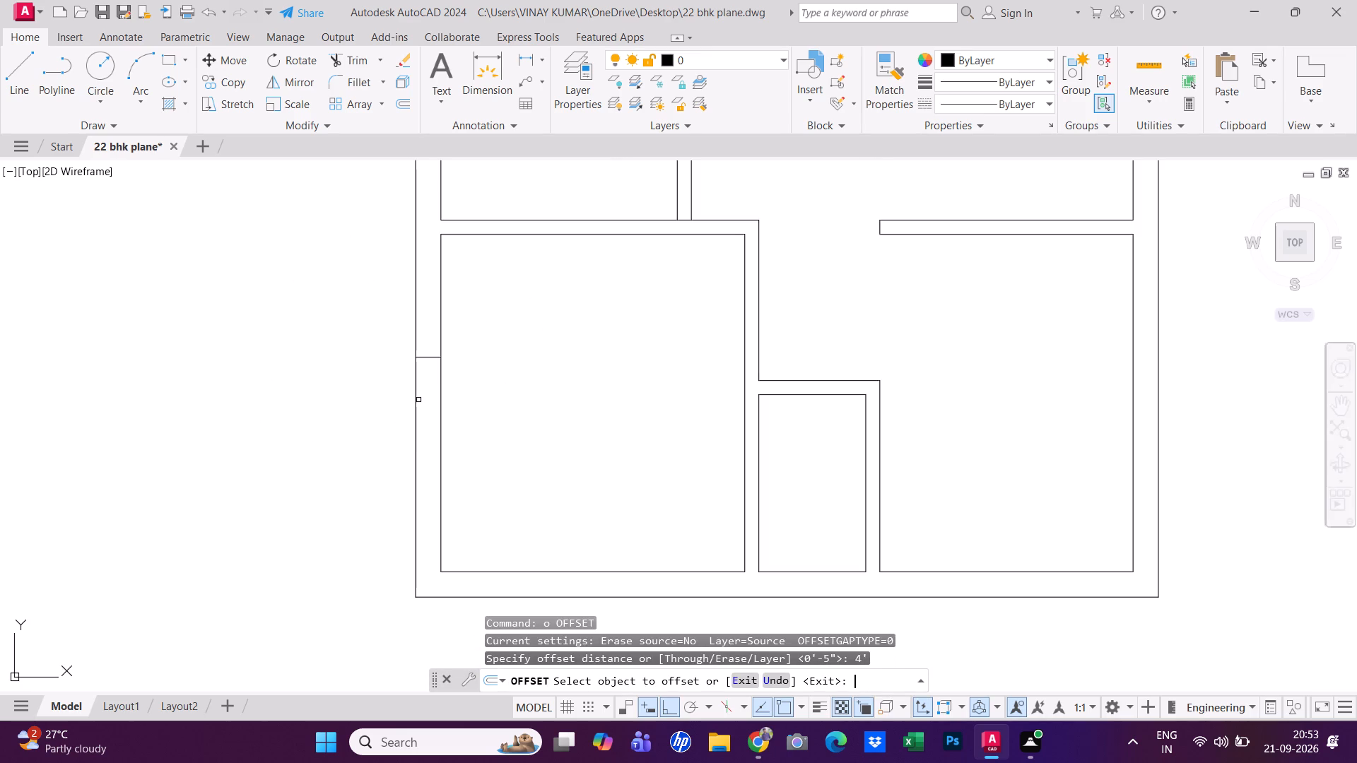
left_click(426, 357)
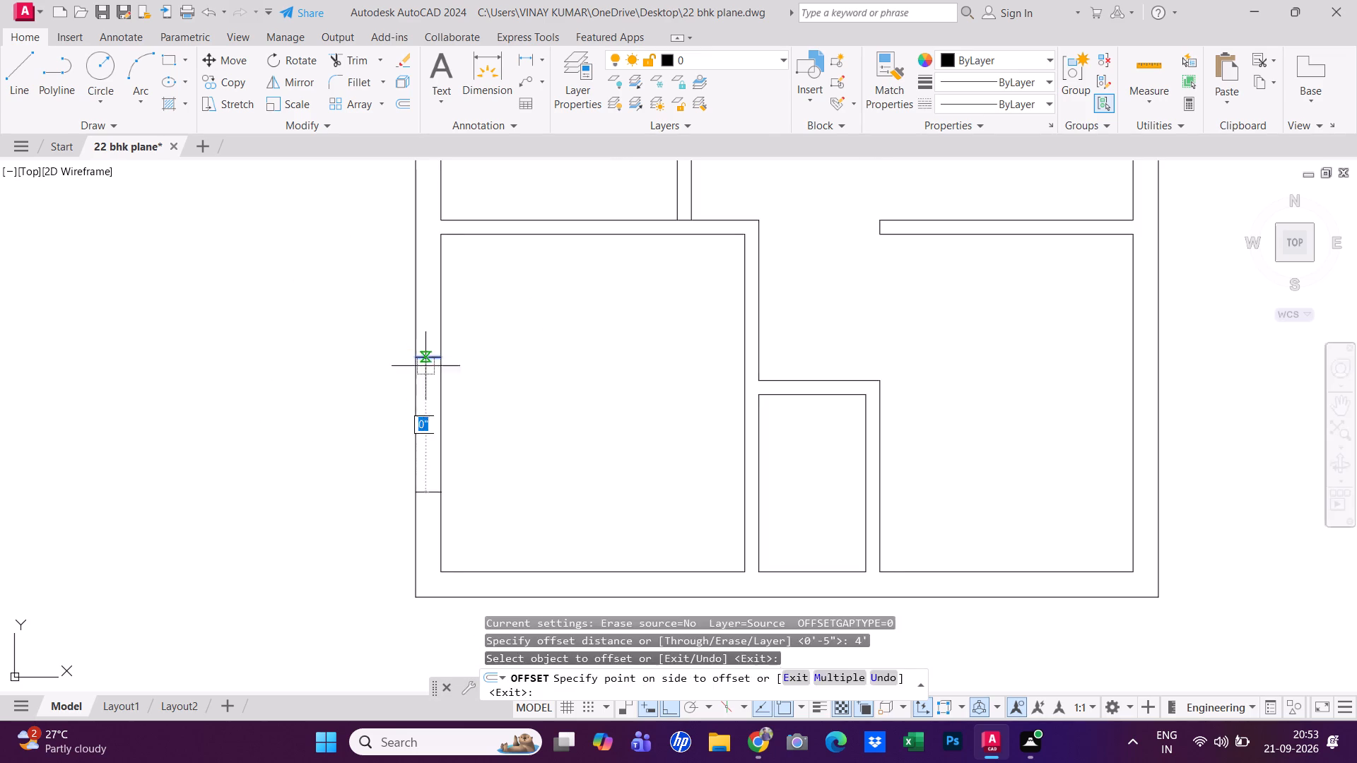
left_click(421, 400)
key("Escape")
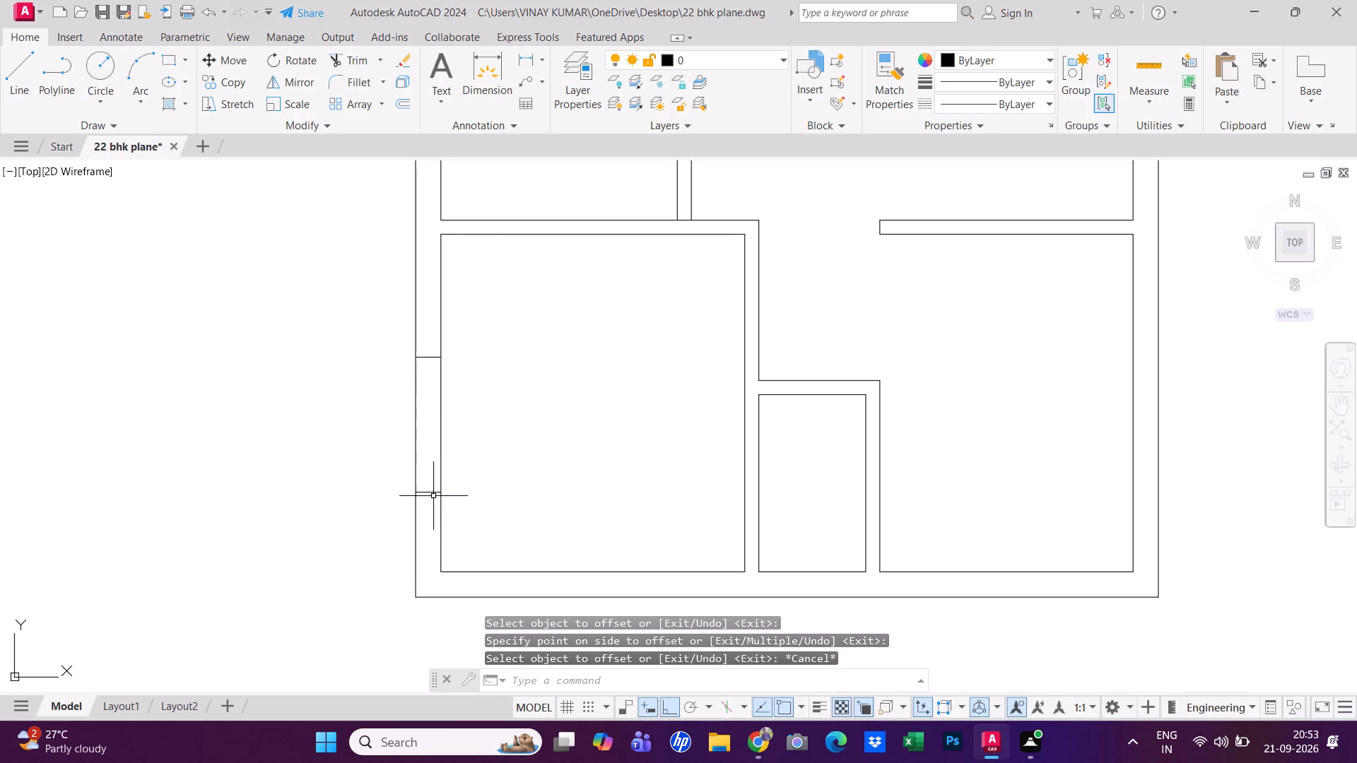
key("Escape")
Copy the two window opening lines horizontally into the empty space outside the west wall.
left_click(433, 493)
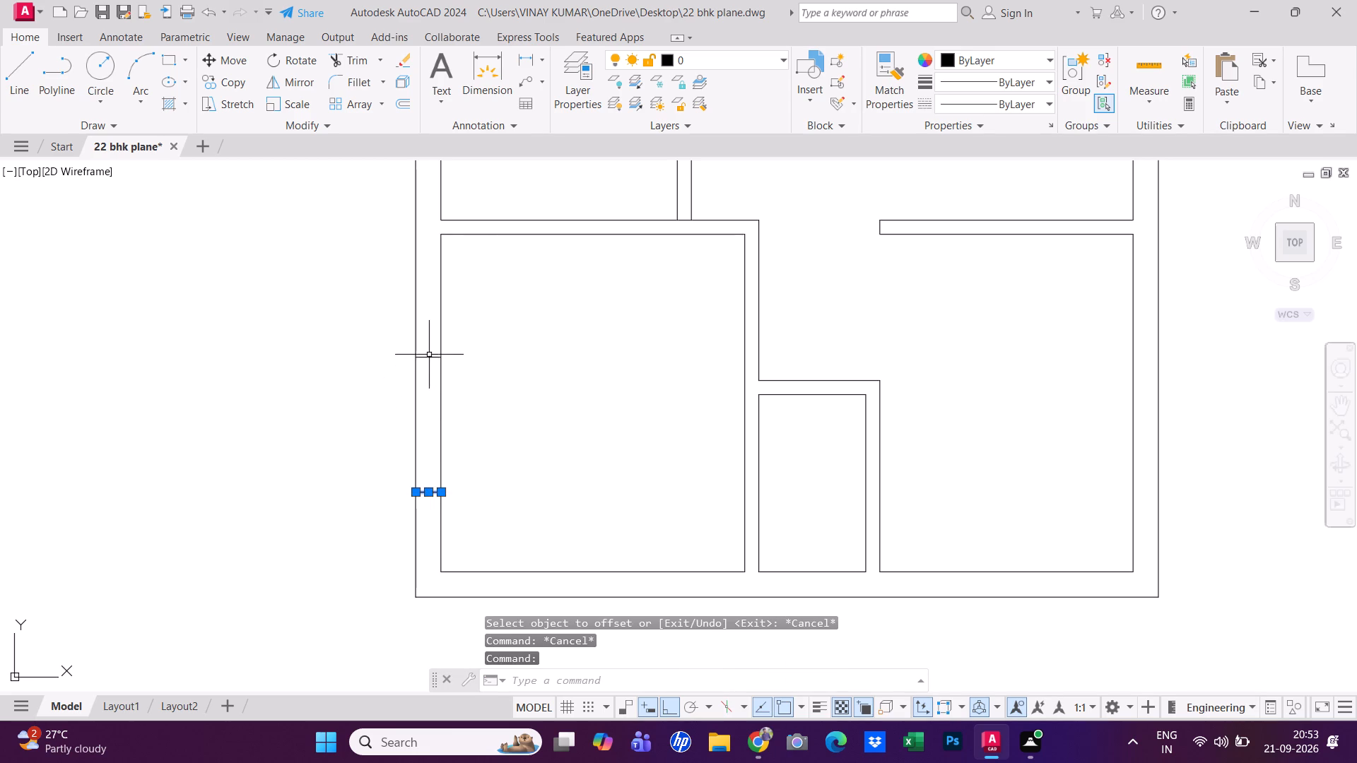
left_click(429, 358)
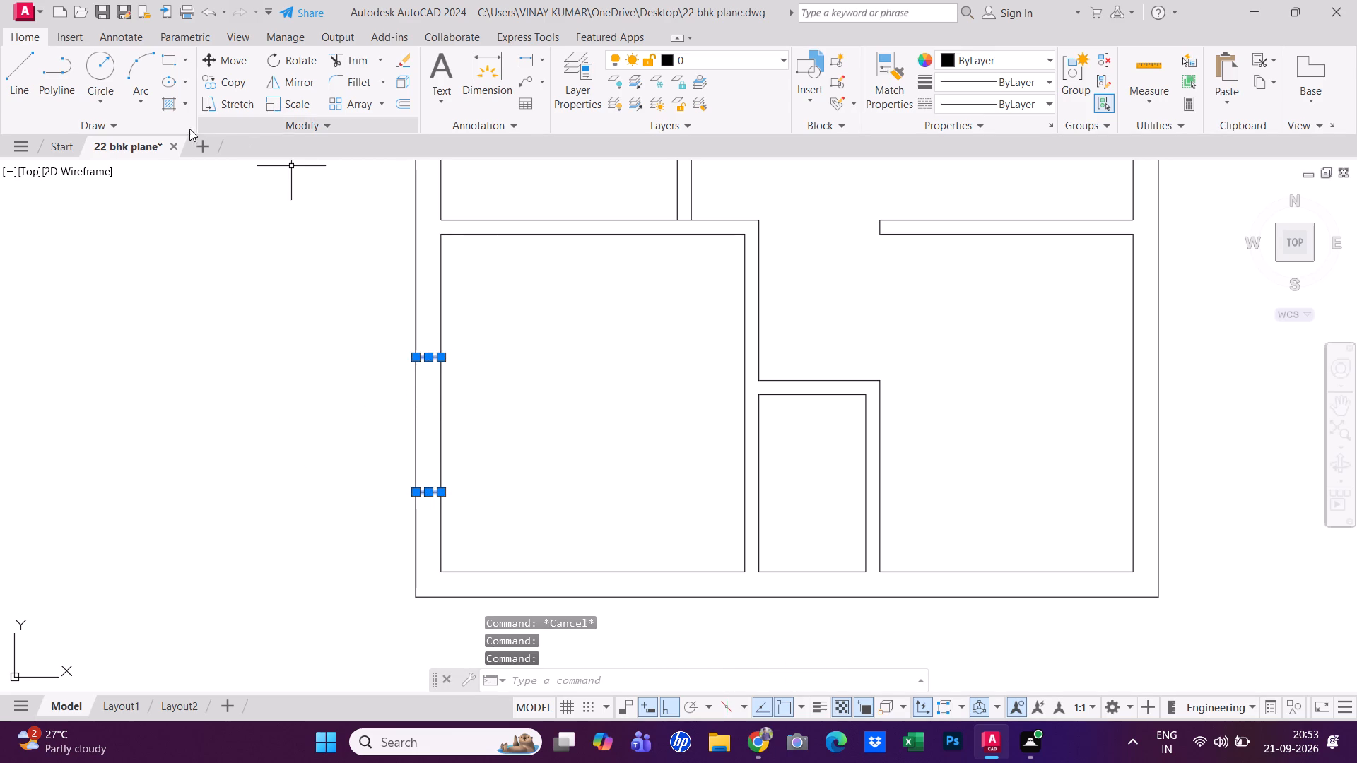
left_click(218, 85)
left_click(378, 365)
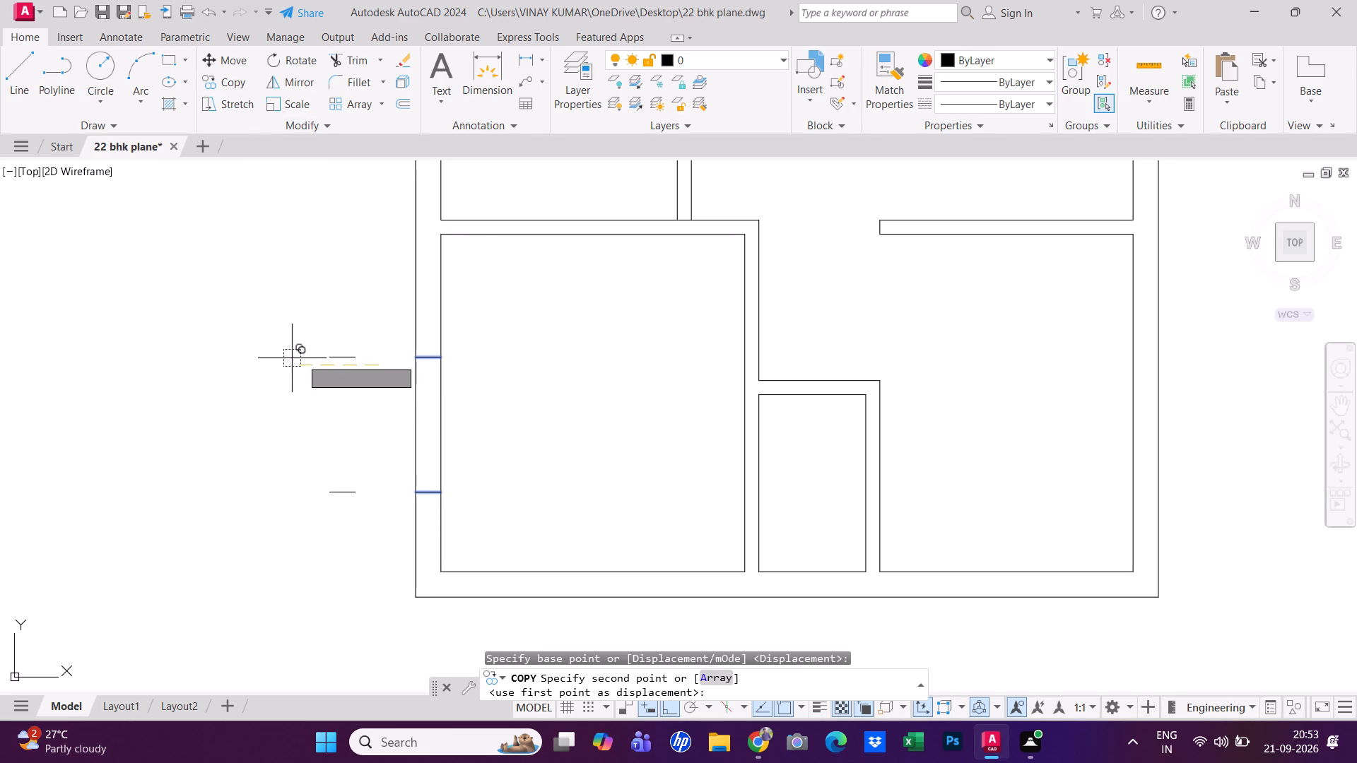
left_click(260, 358)
key("Escape")
scroll(295, 477, "up", 1)
key("Escape")
key("Escape")
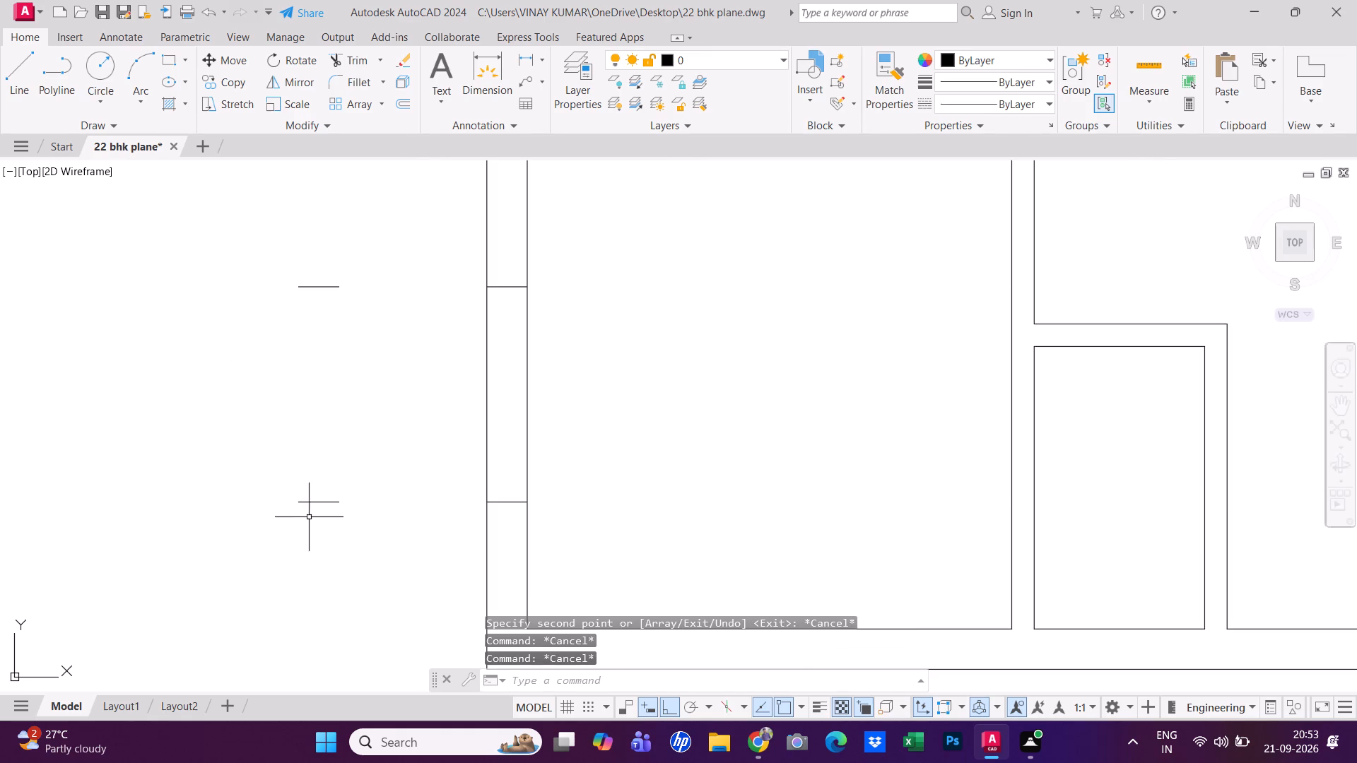
Connect both ends of the two copied lines with vertical lines to form a closed window rectangle.
left_click(18, 96)
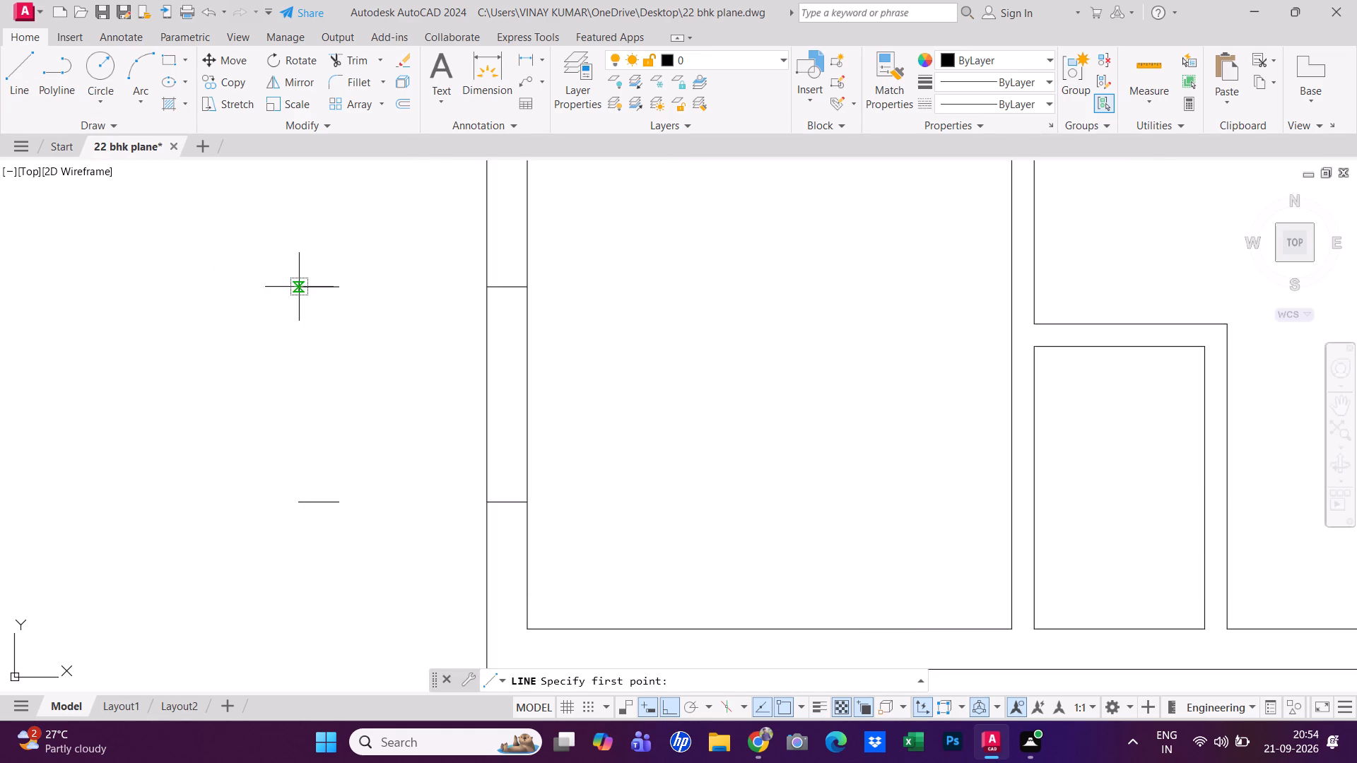
left_click(297, 285)
left_click(305, 504)
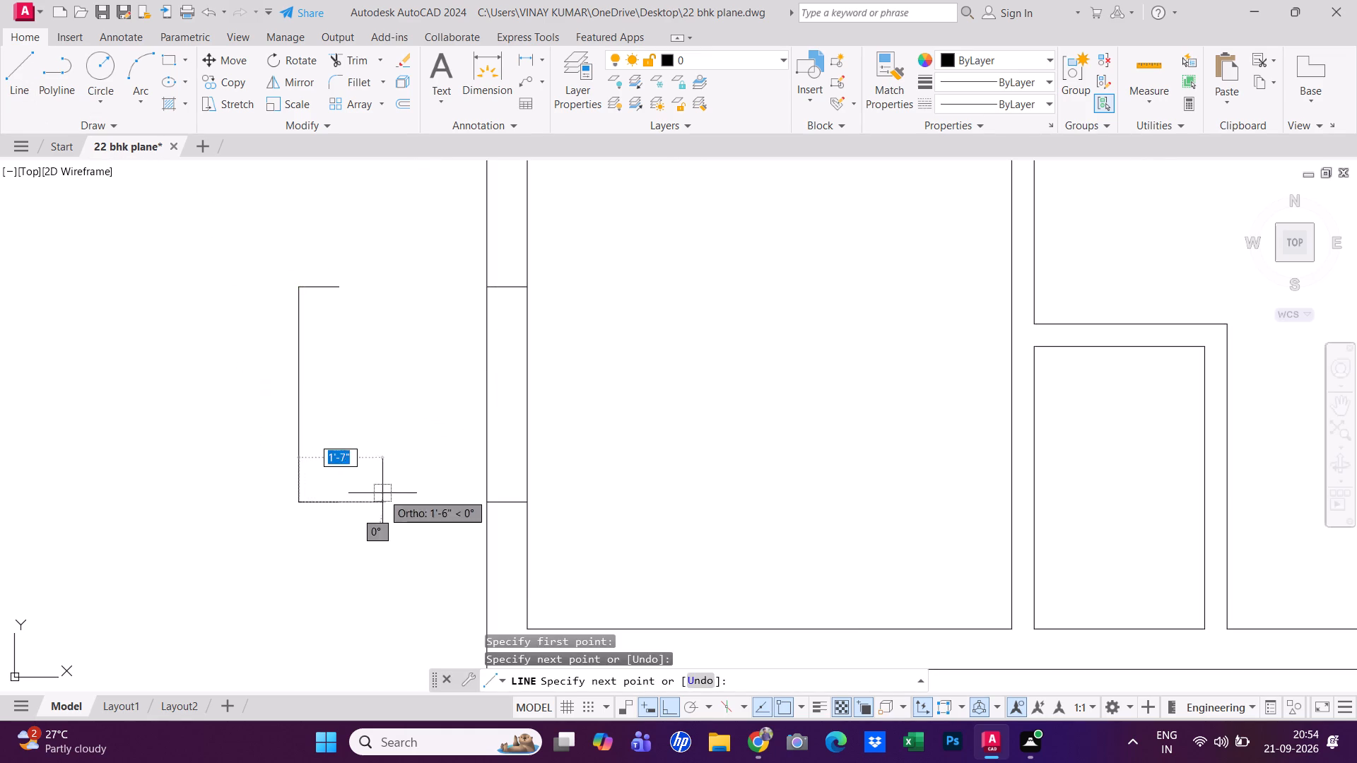
key("Escape")
right_click(355, 492)
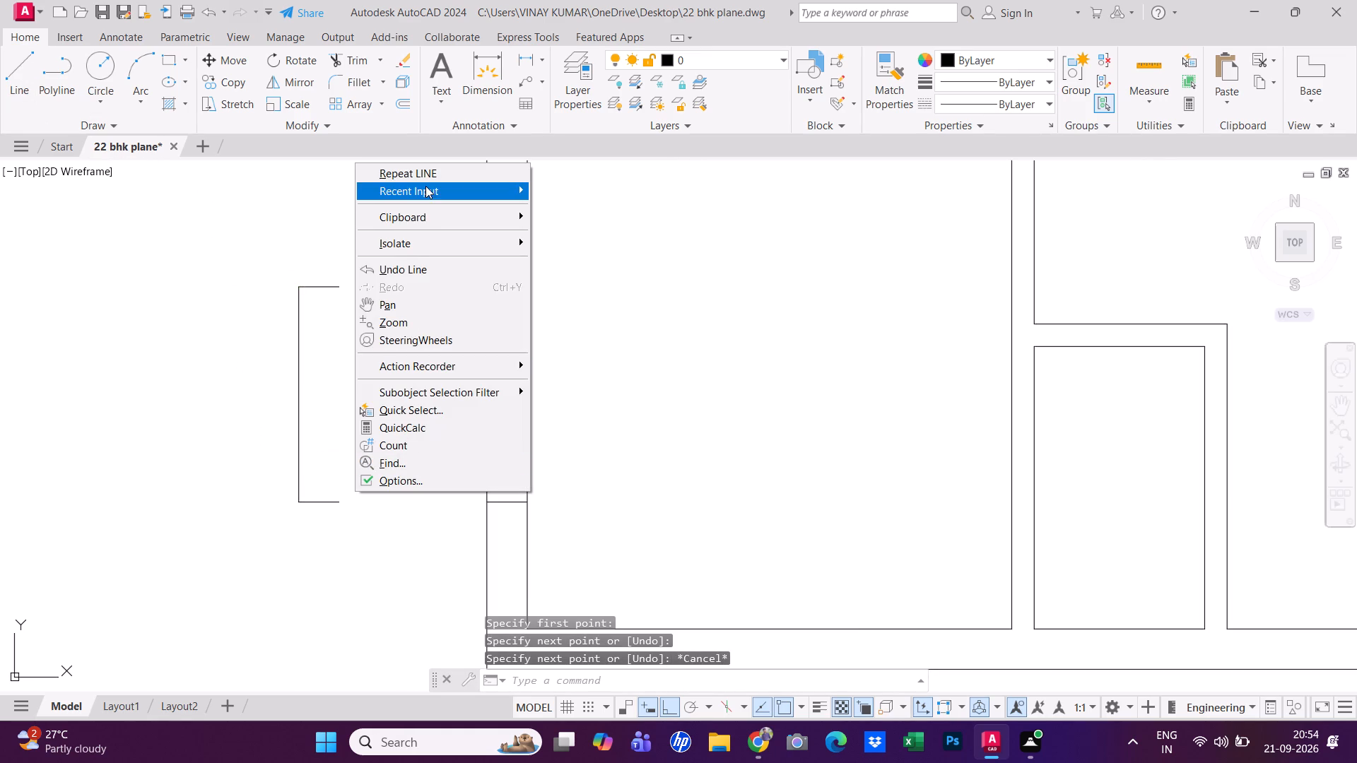
left_click(433, 172)
left_click(334, 288)
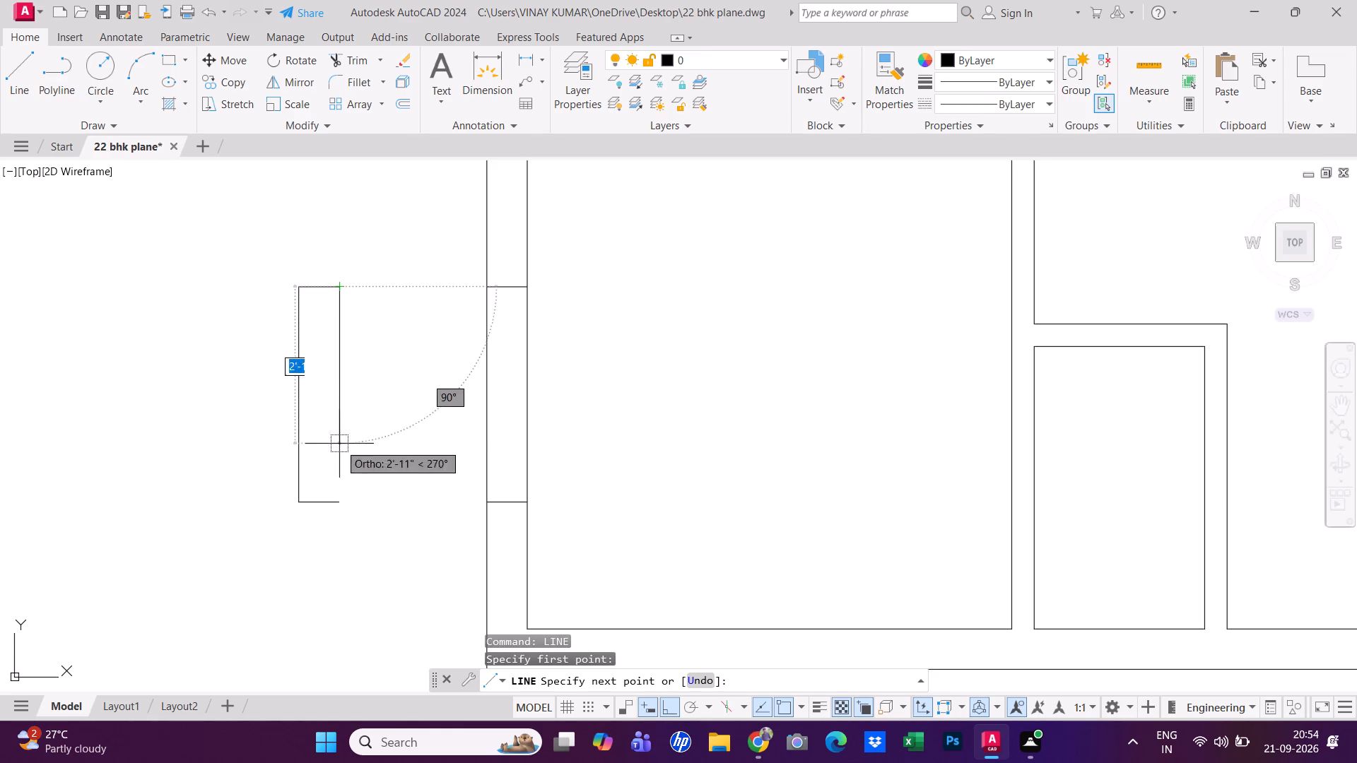
left_click(345, 504)
key("Escape")
key("Escape")
key("Escape")
key("Escape")
key("Escape")
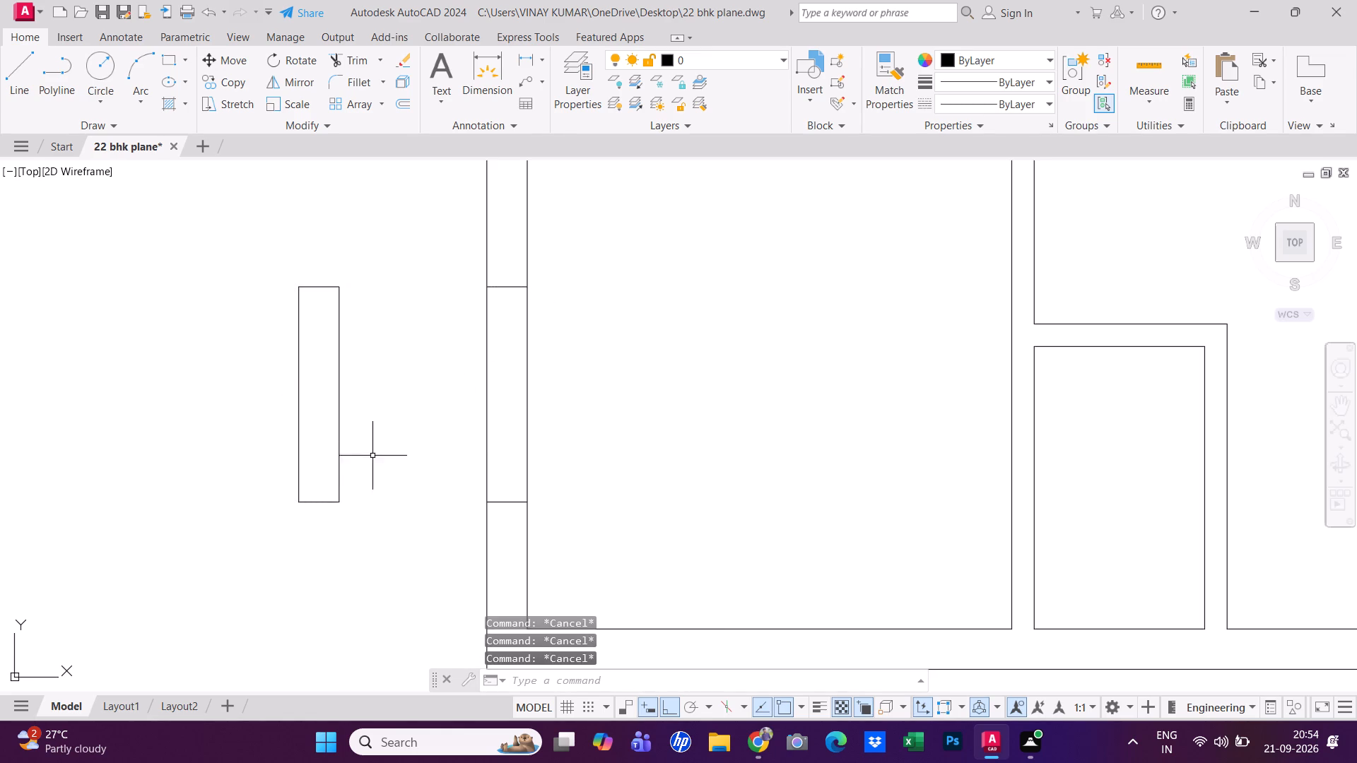
Draw a vertical centre line between the midpoints of the window rectangle's top and bottom edges.
left_click(32, 74)
left_click(317, 290)
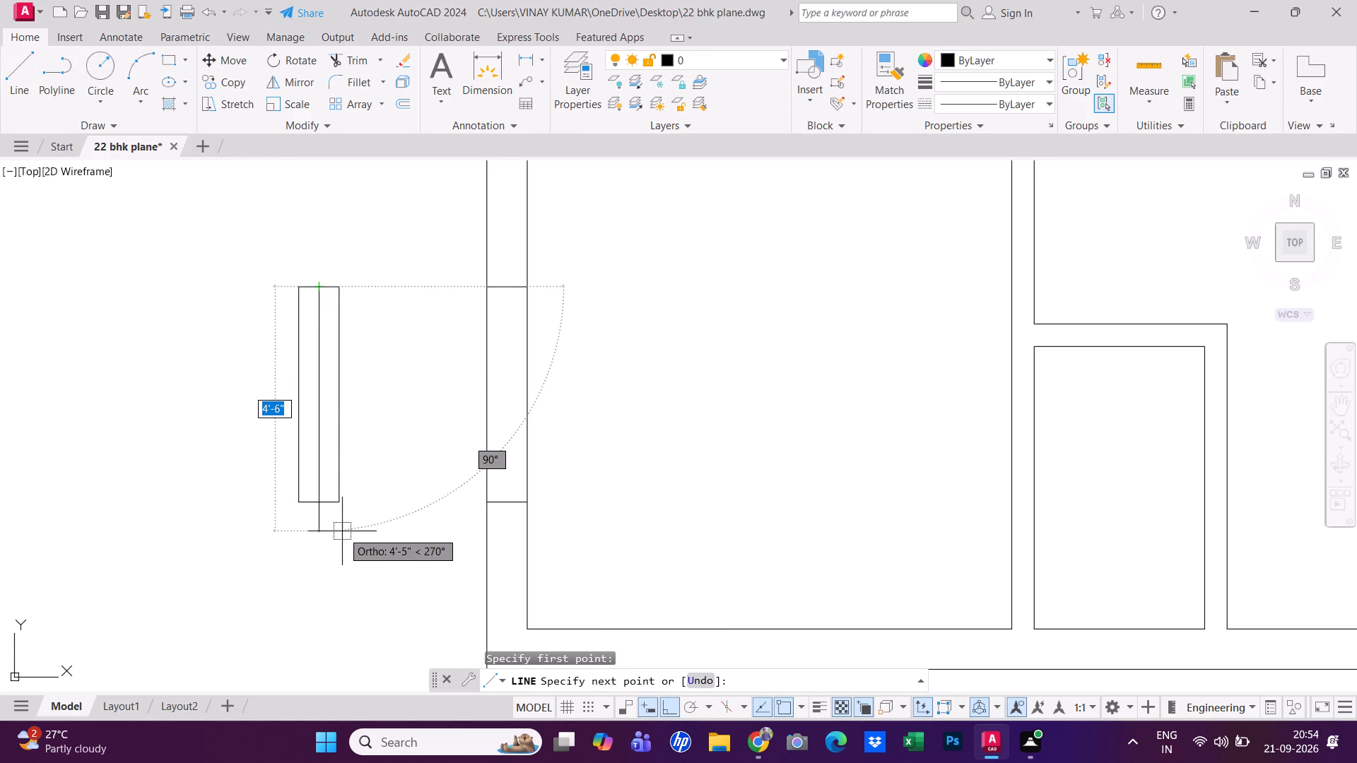
left_click(323, 508)
key("Escape")
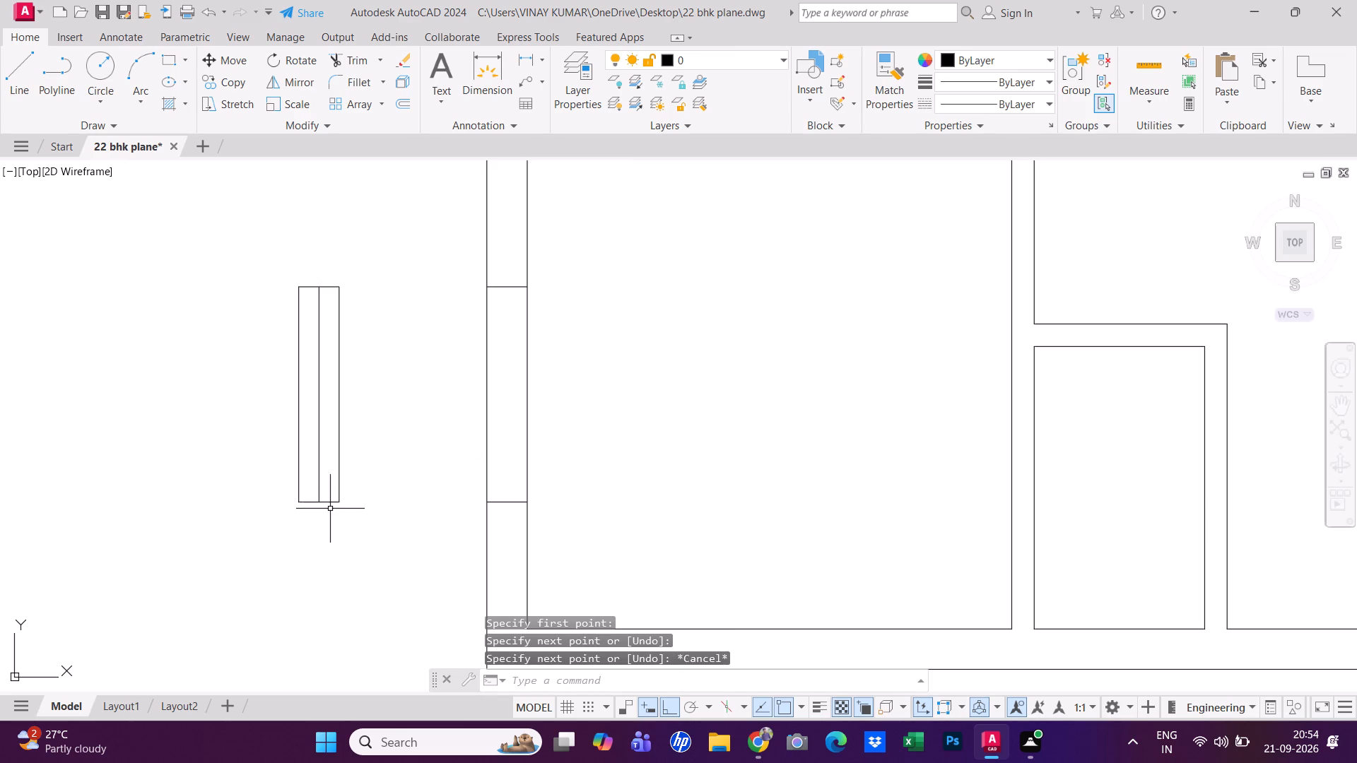
scroll(361, 422, "up", 1)
key("Escape")
key("Escape")
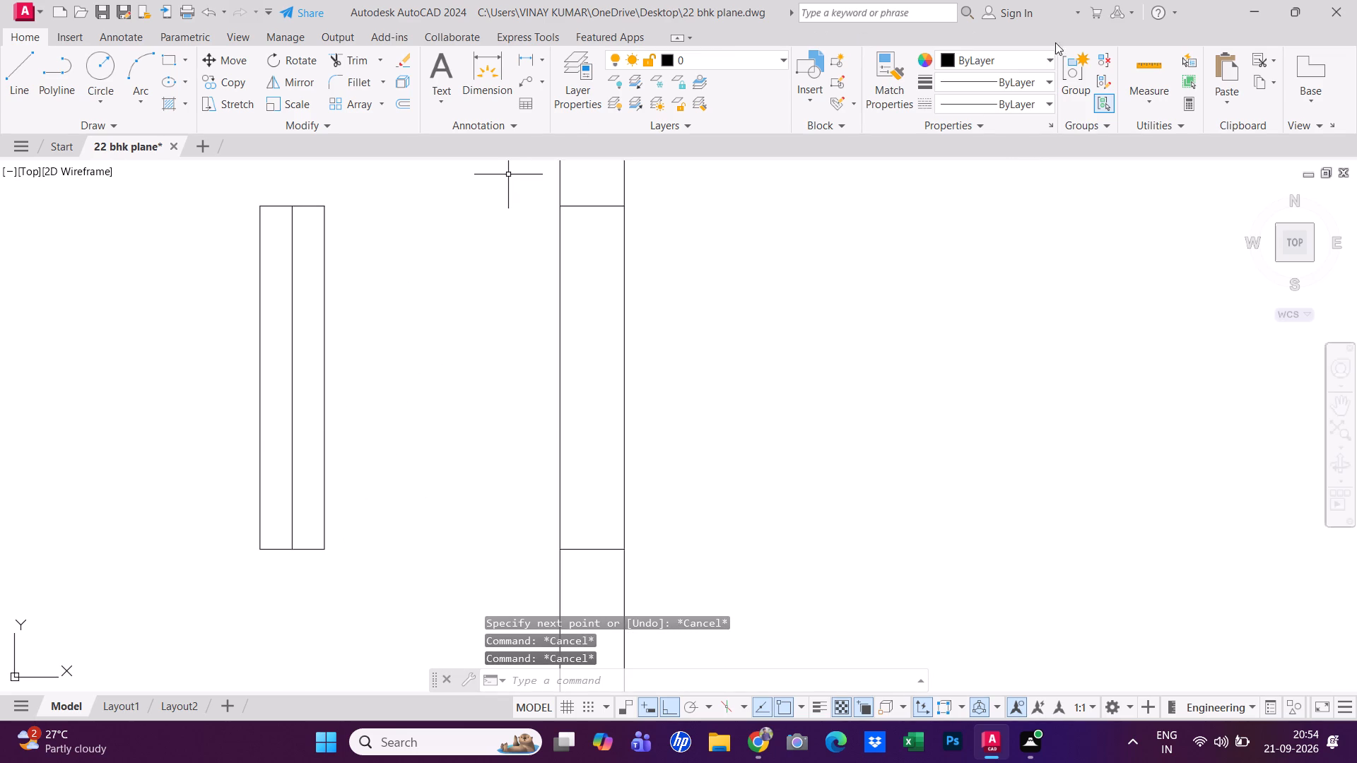
Measure the window rectangle's width, height and the gap between its centre line and side.
left_click(1150, 68)
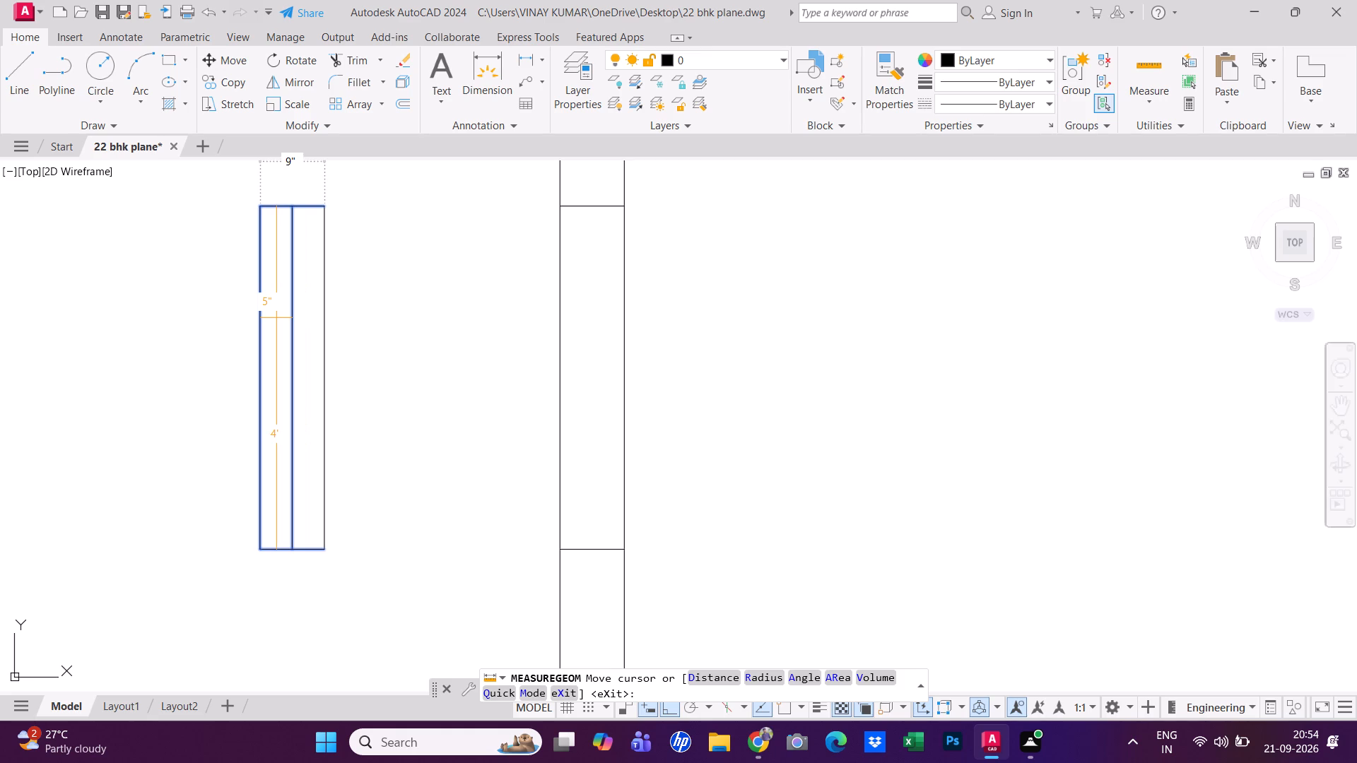
scroll(276, 318, "up", 1)
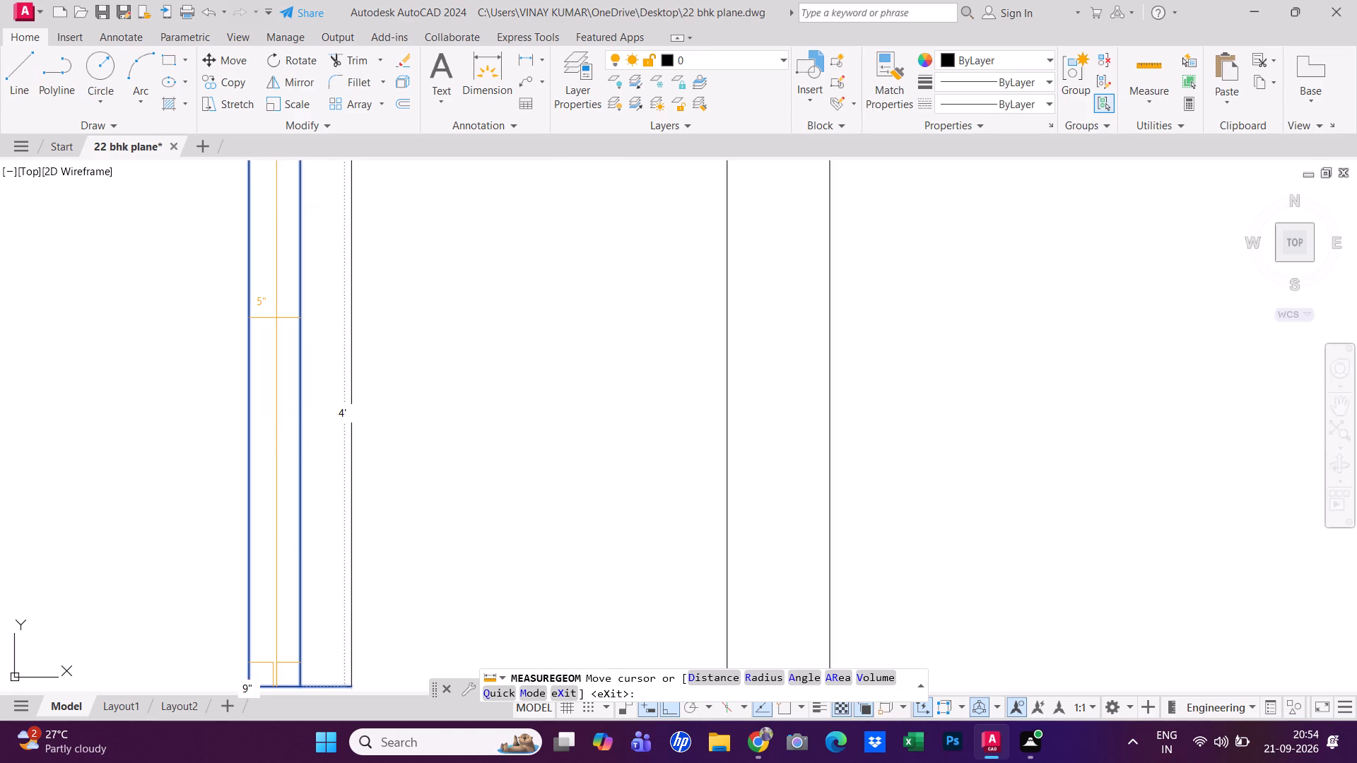
scroll(276, 318, "down", 1)
key("Escape")
key("Escape")
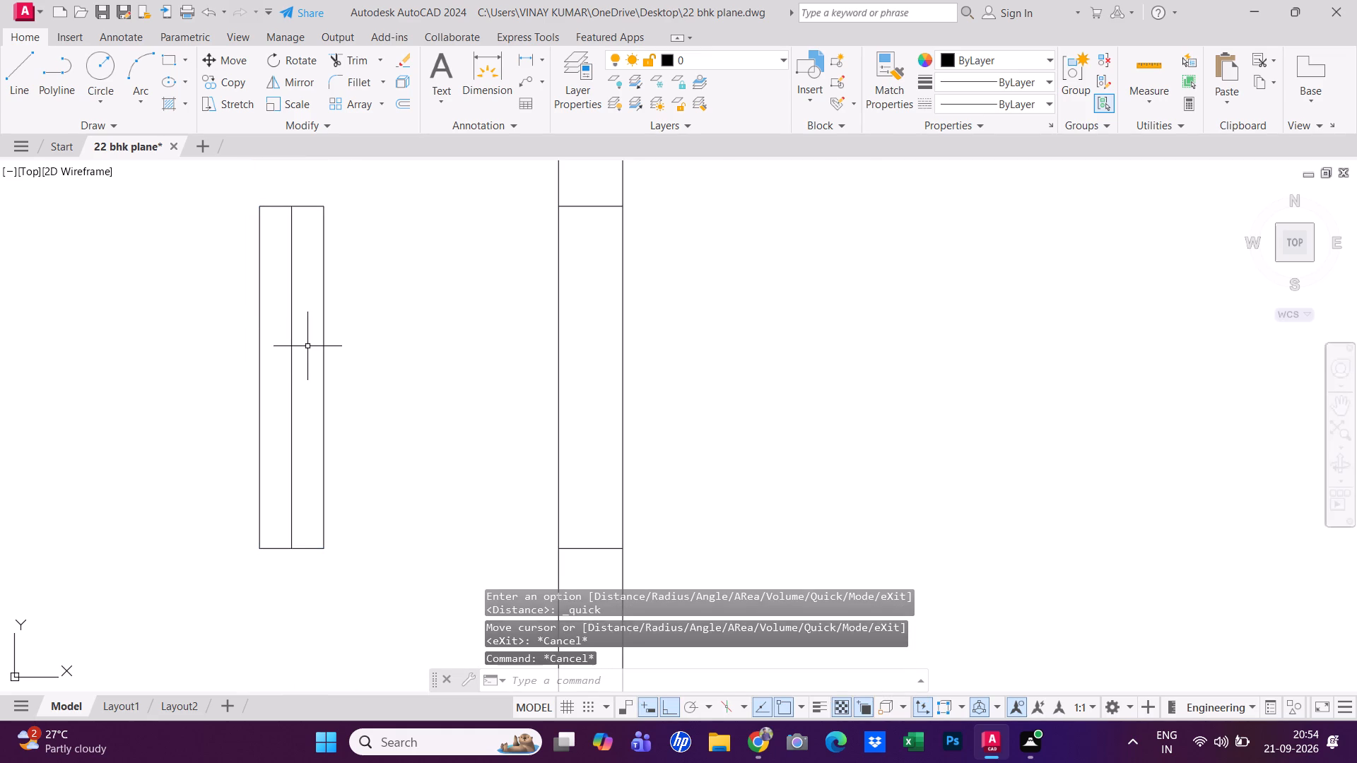
key("Escape")
key("Escape")
key("Escape")
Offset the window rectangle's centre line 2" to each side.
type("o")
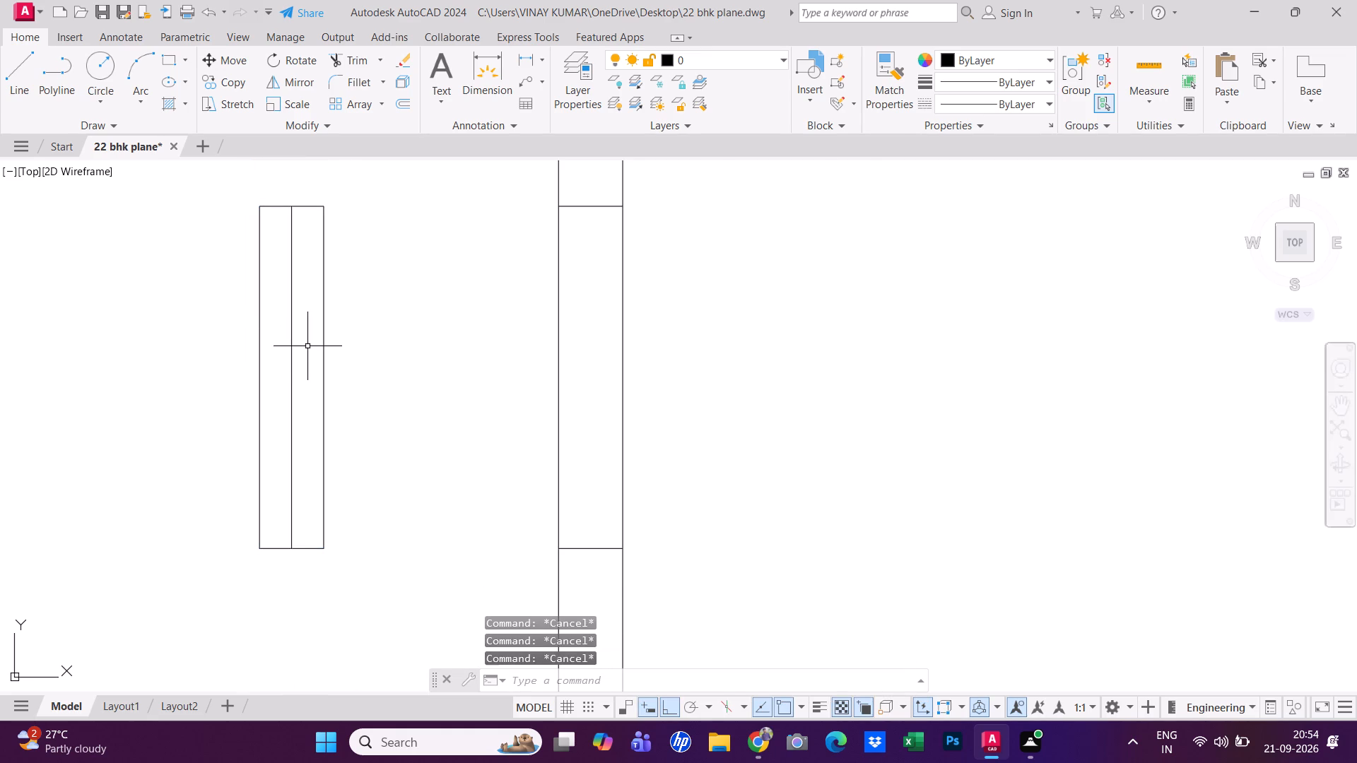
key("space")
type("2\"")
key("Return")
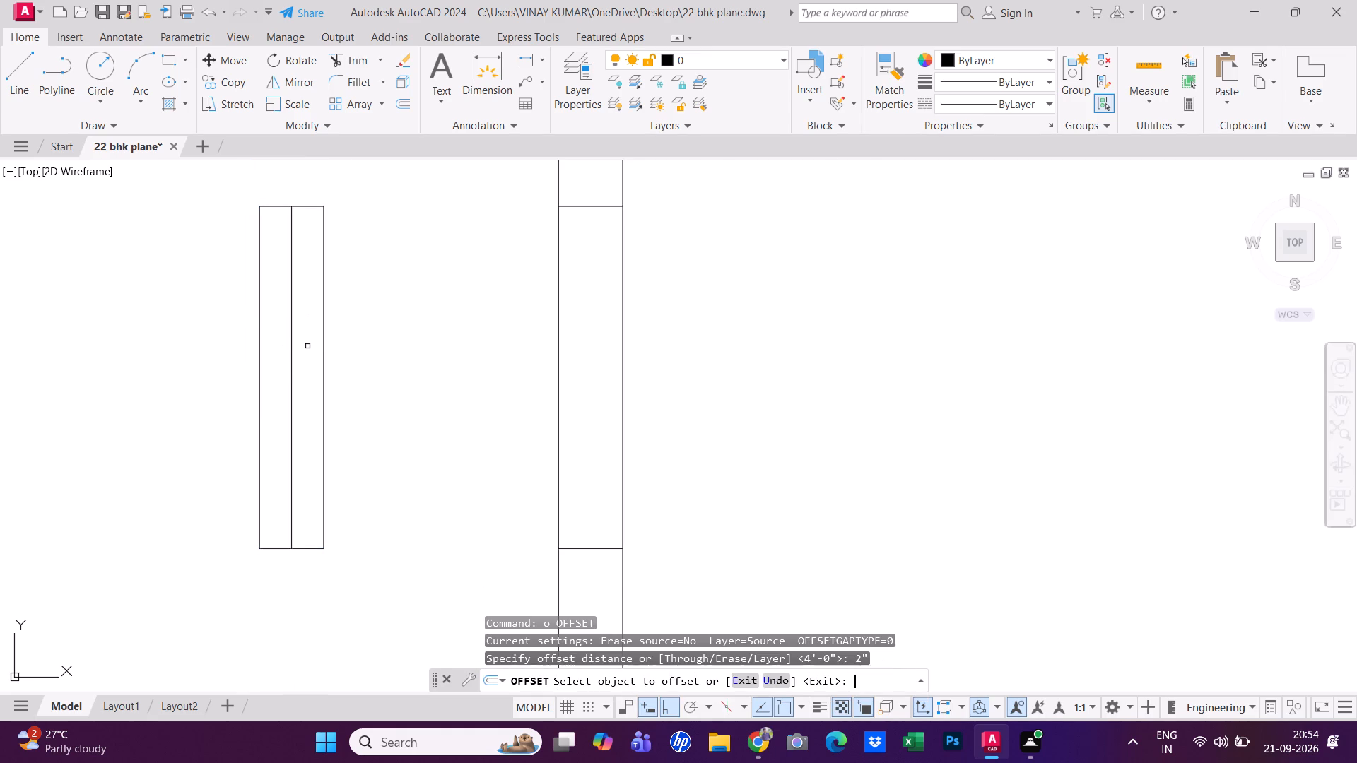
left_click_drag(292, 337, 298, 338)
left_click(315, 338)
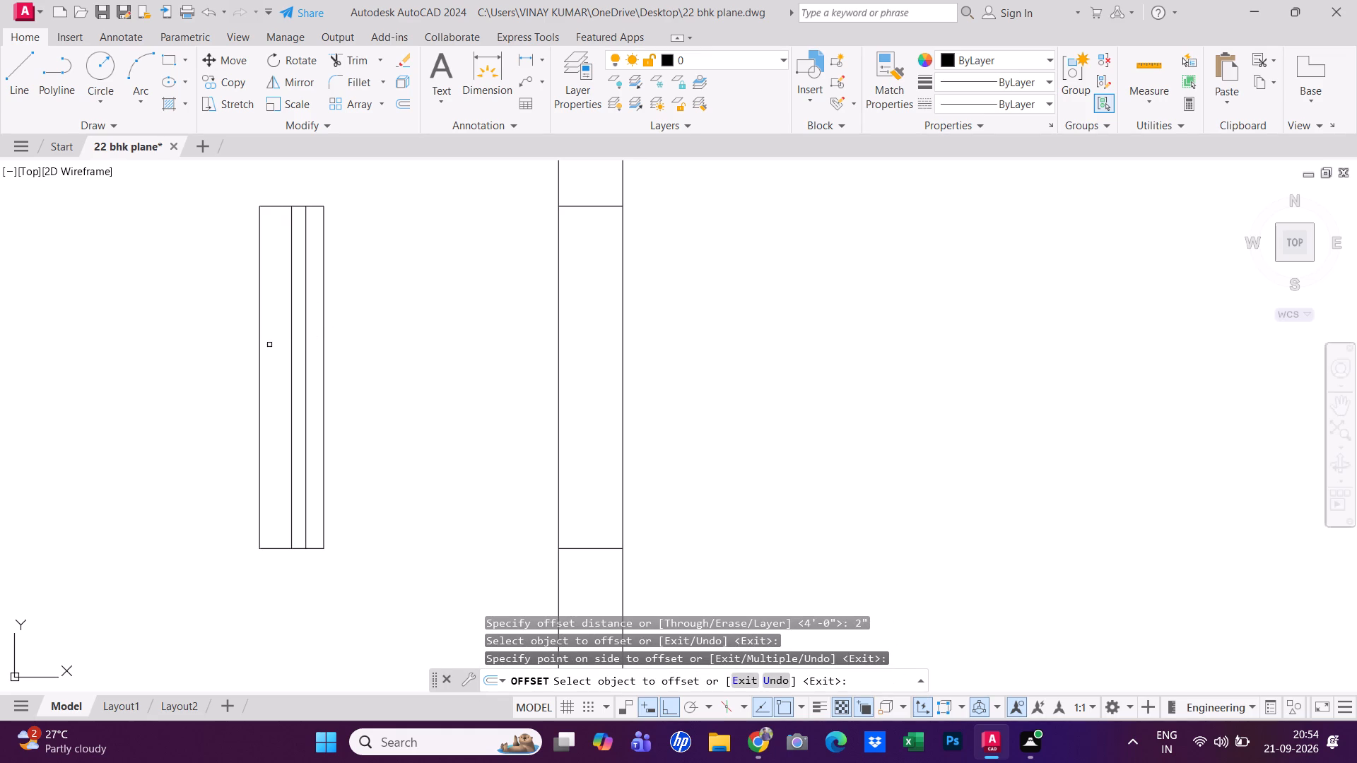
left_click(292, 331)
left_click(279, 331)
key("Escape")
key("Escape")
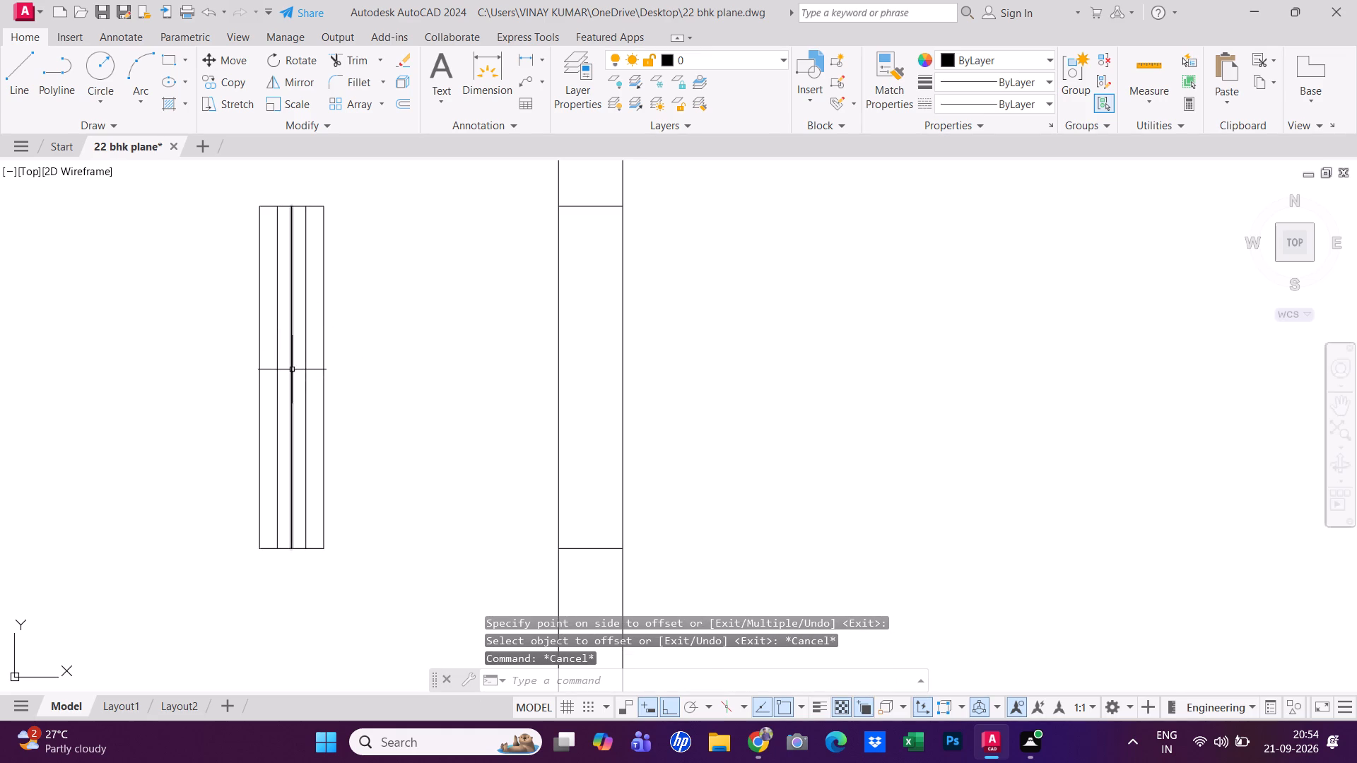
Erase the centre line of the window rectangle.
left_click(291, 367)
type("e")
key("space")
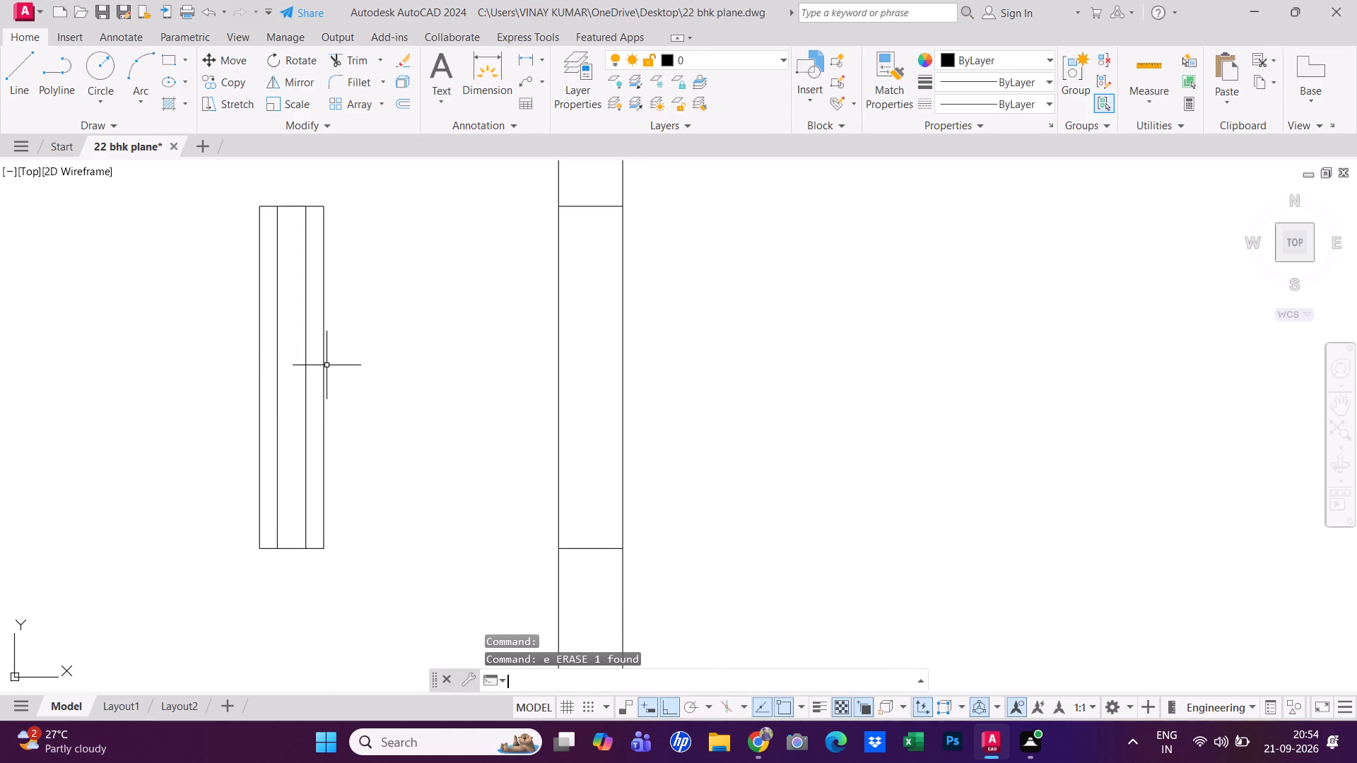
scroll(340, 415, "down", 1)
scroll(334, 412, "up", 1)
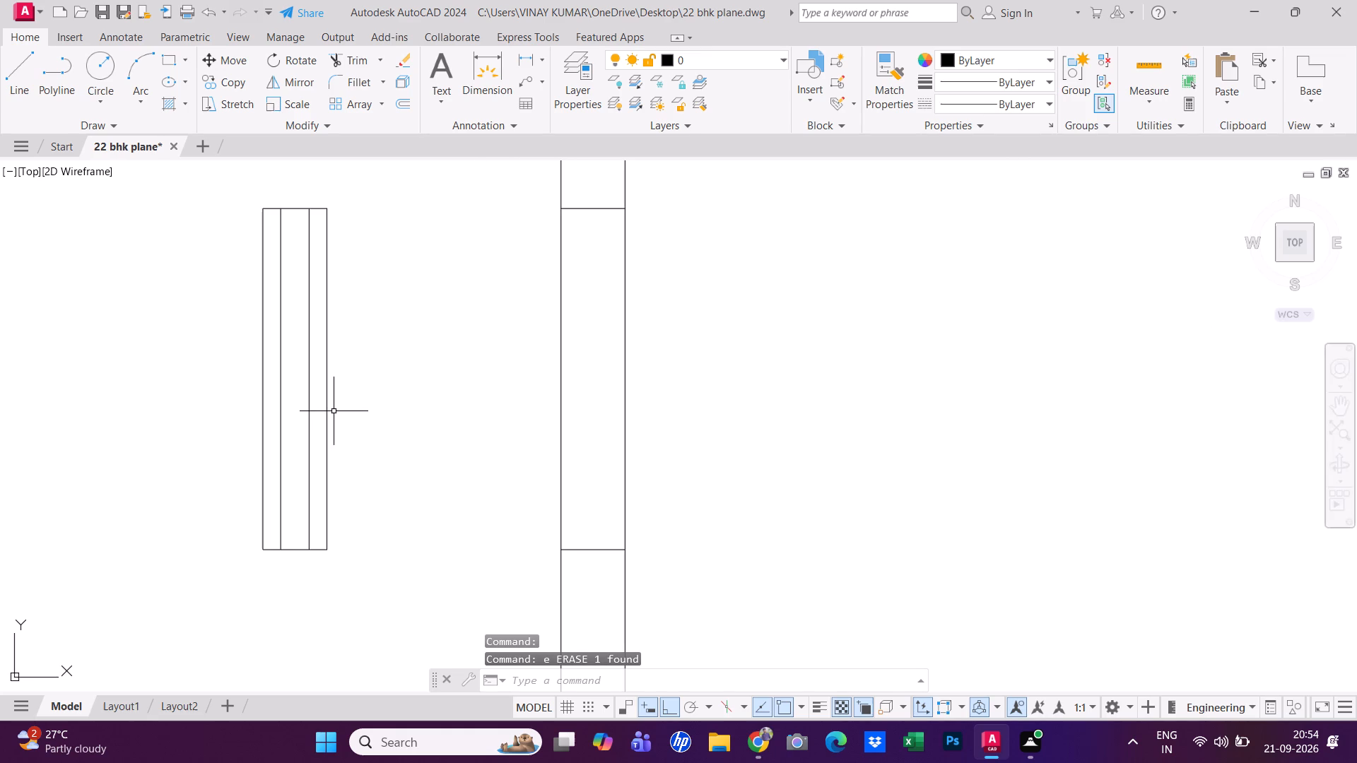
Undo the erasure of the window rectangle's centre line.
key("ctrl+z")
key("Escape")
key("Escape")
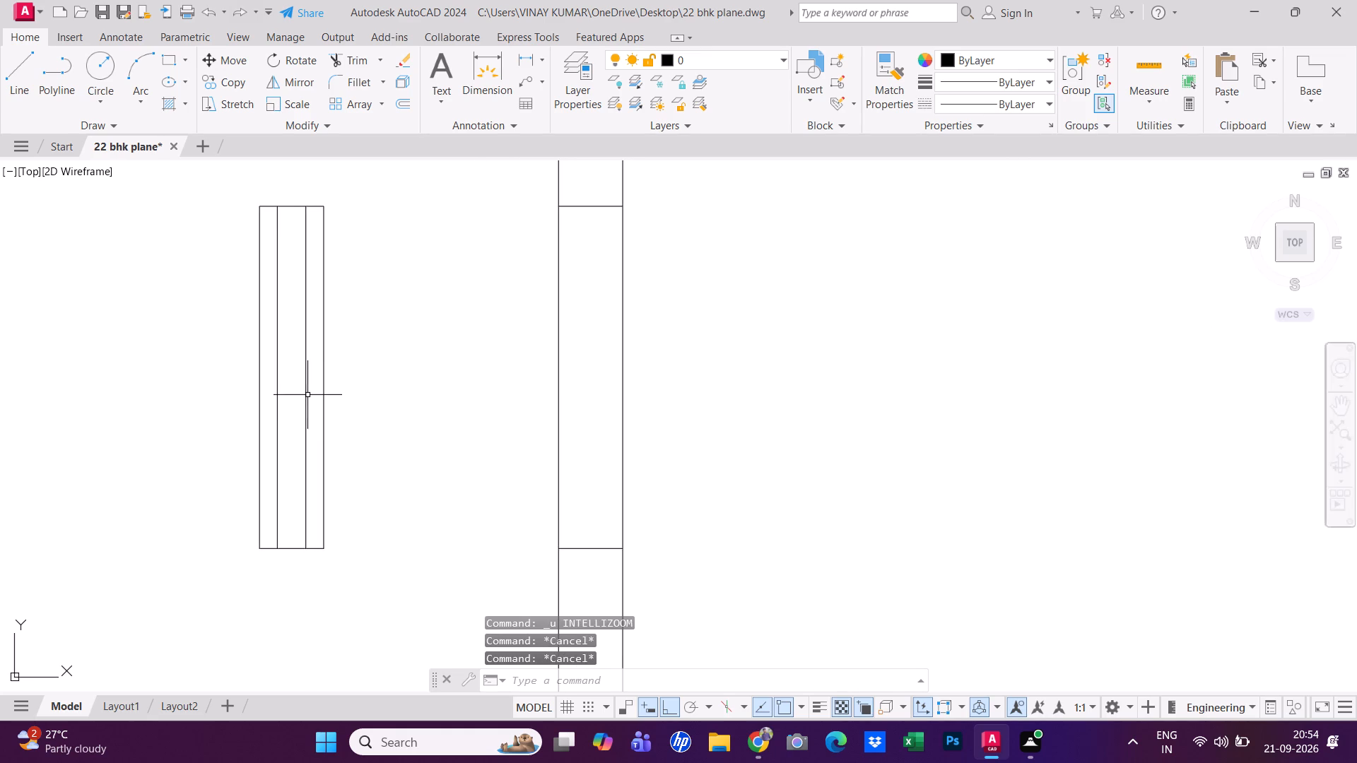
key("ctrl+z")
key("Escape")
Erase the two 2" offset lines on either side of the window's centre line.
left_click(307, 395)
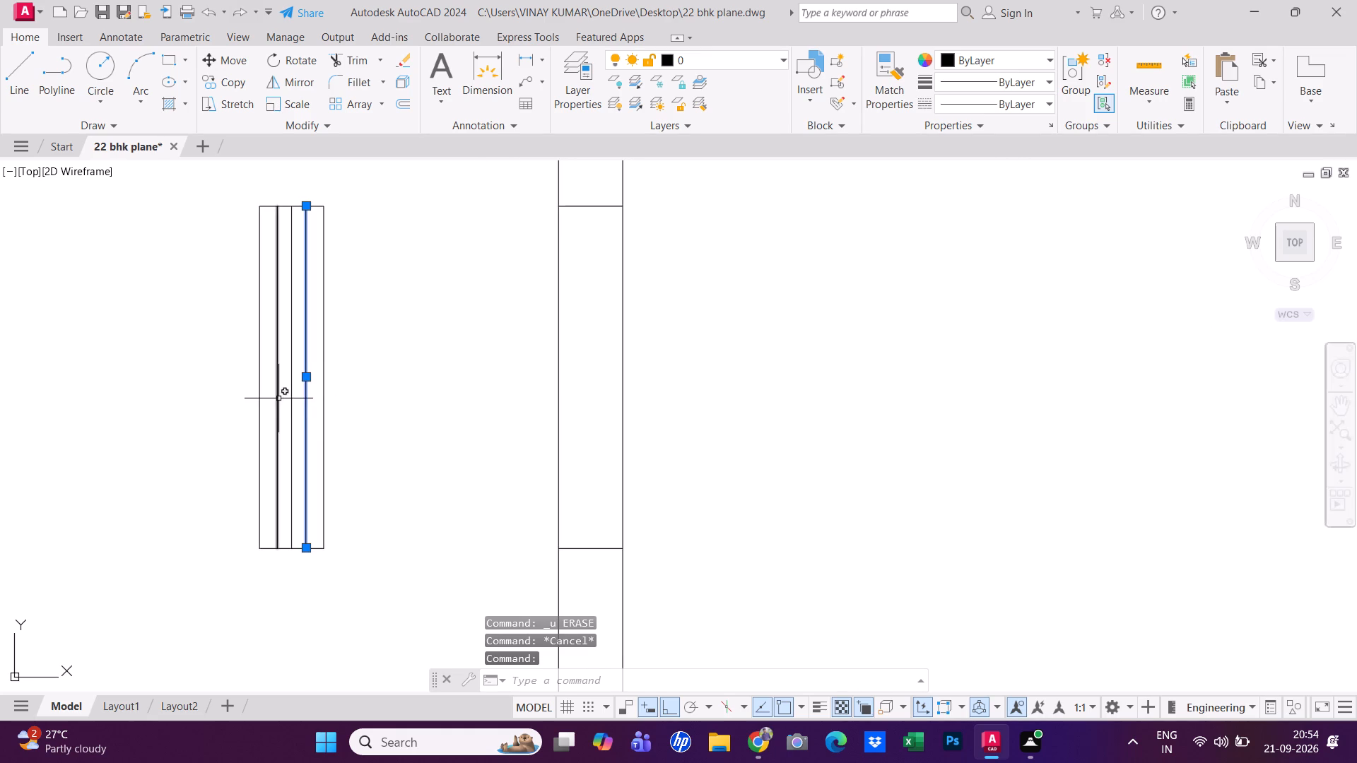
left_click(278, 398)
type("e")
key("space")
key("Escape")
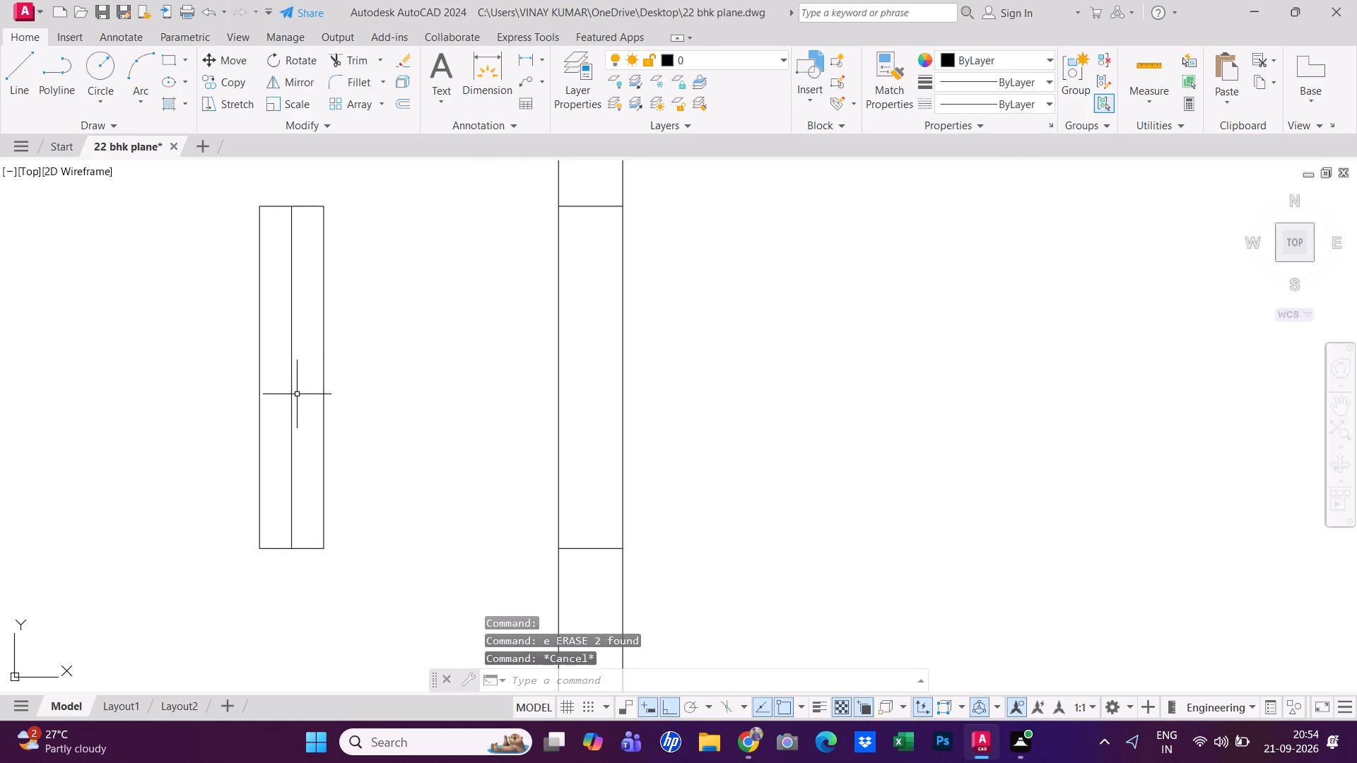
Offset the window rectangle's centre line 1" to each side.
key("Escape")
type("o 1\"")
key("Return")
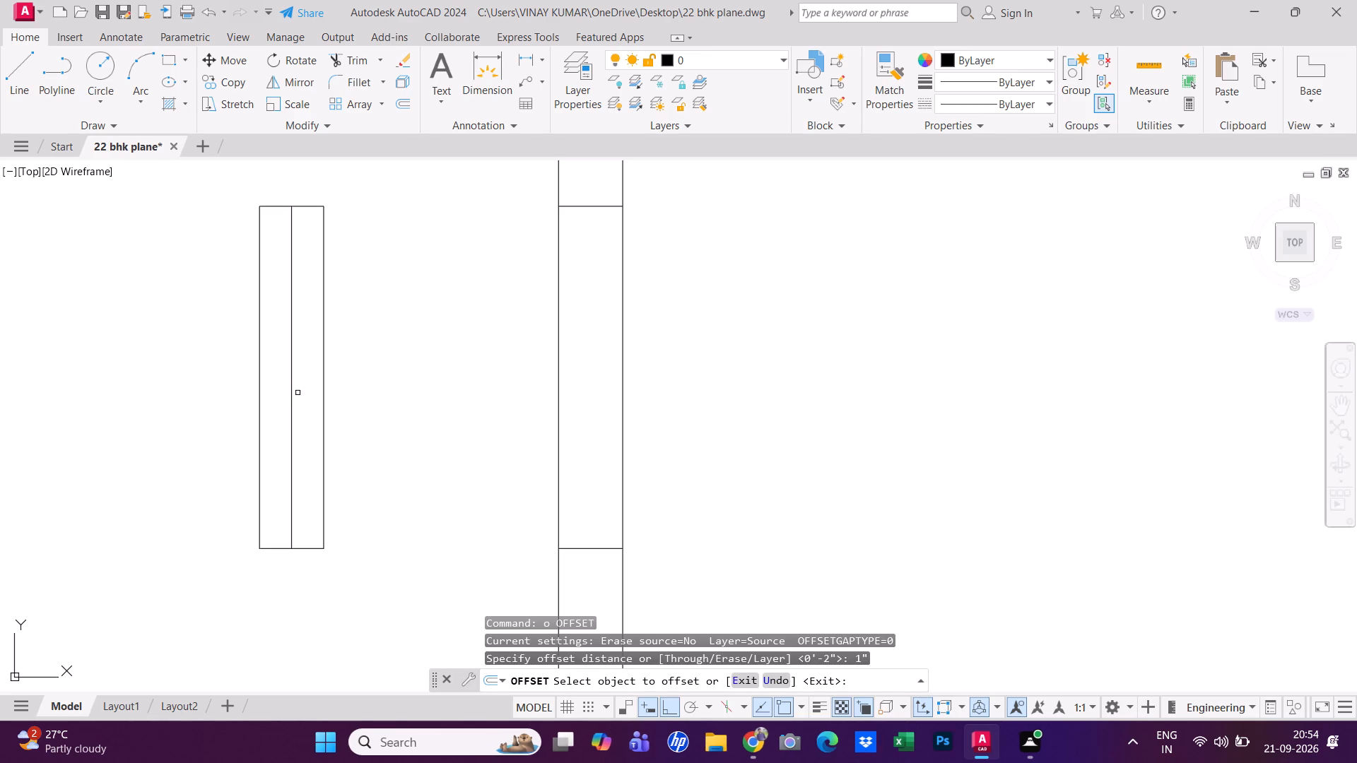
left_click(290, 392)
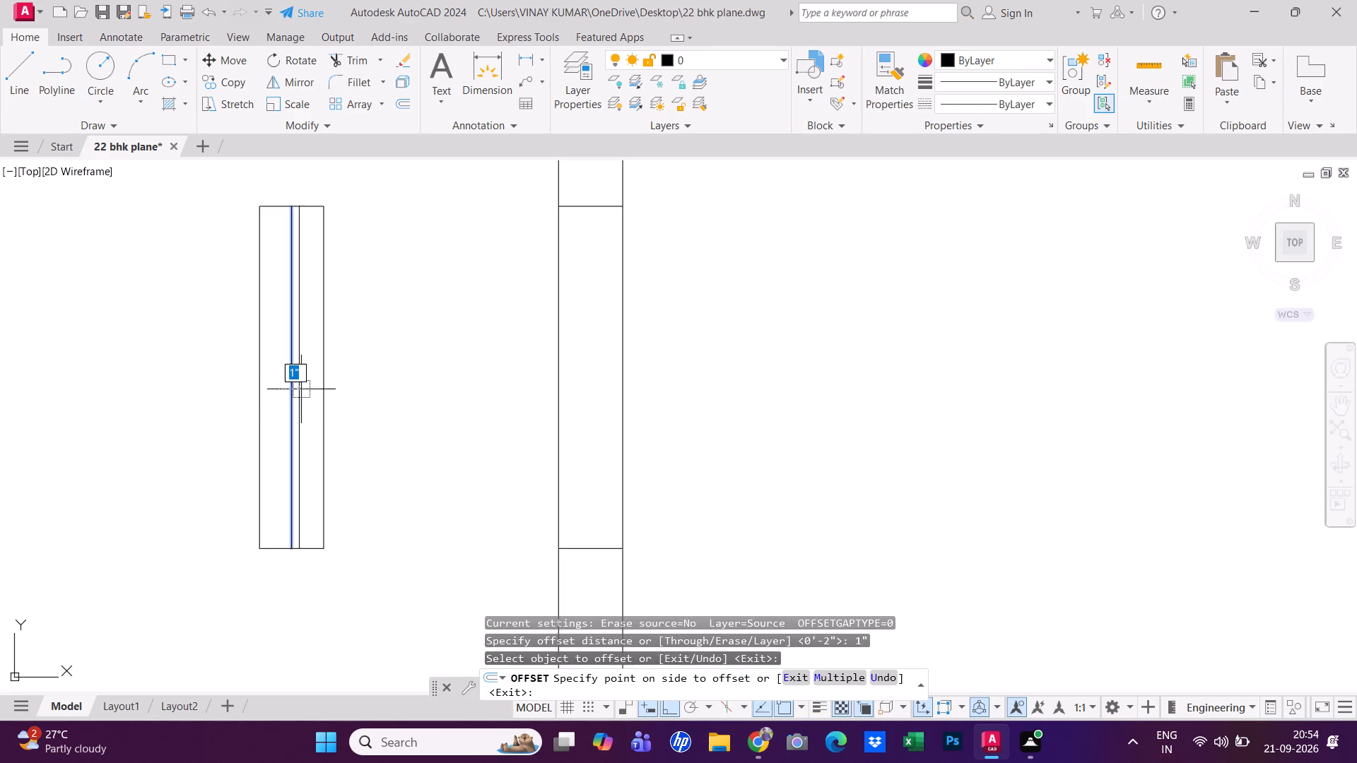
left_click(301, 389)
left_click(291, 387)
left_click(284, 388)
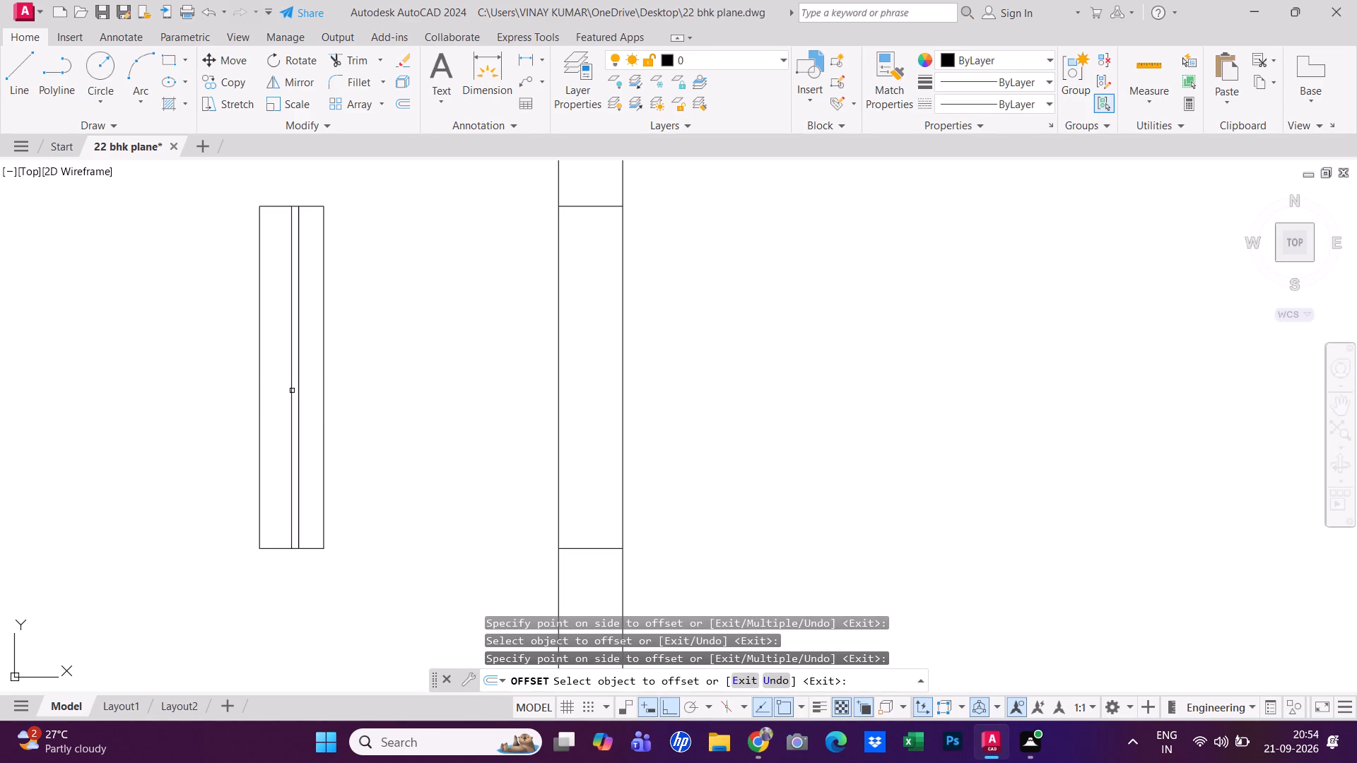
Offset the window rectangle's centre line 1" to its west side.
left_click(292, 391)
left_click(286, 391)
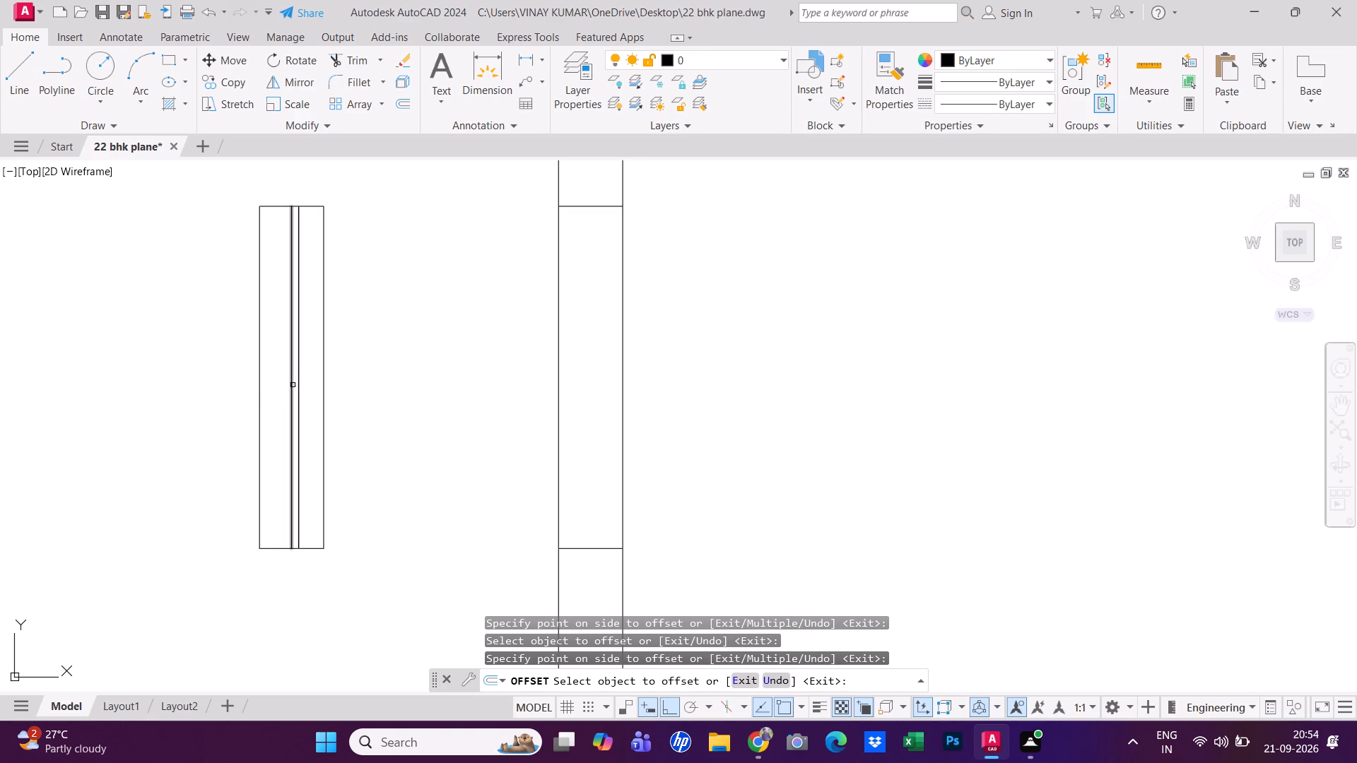
double_click(290, 386)
left_click(283, 389)
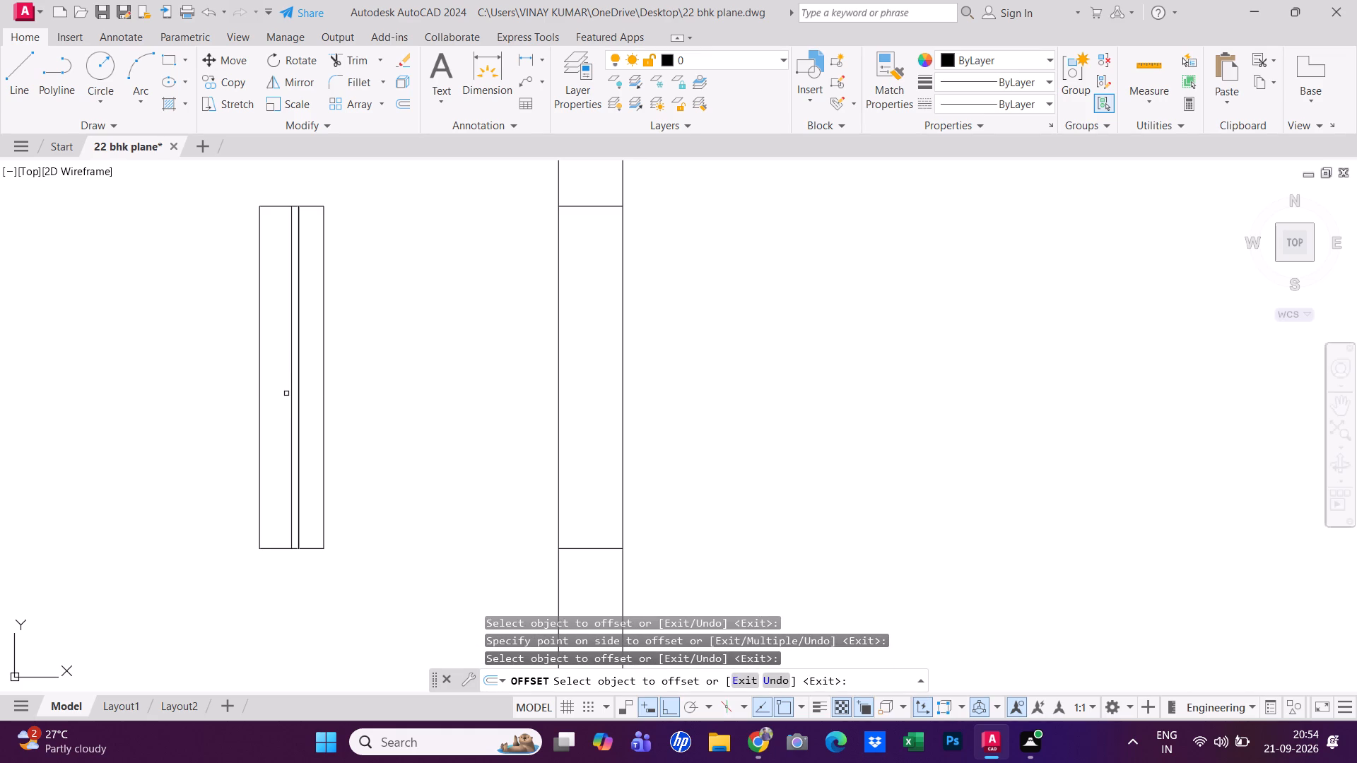
left_click(290, 389)
left_click(271, 385)
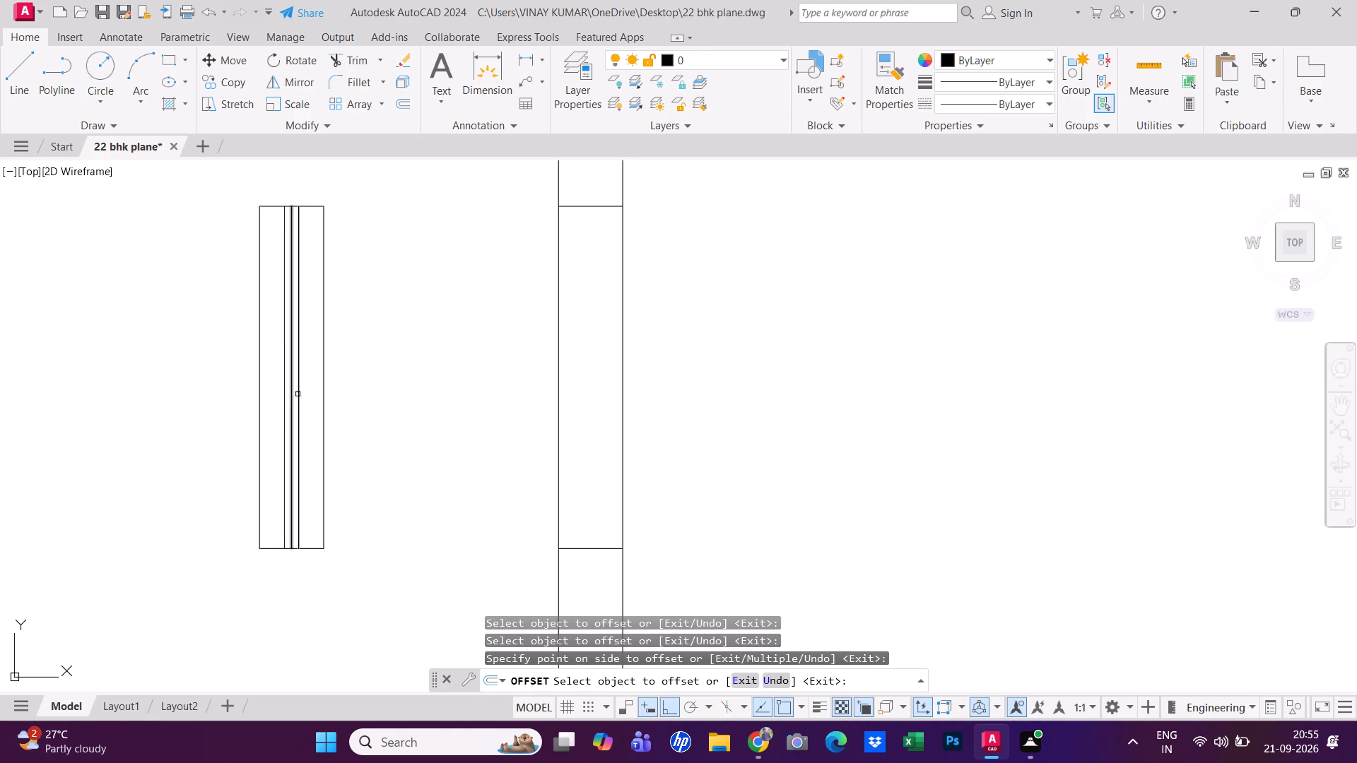
key("grave")
key("Escape")
key("Escape")
key("Escape")
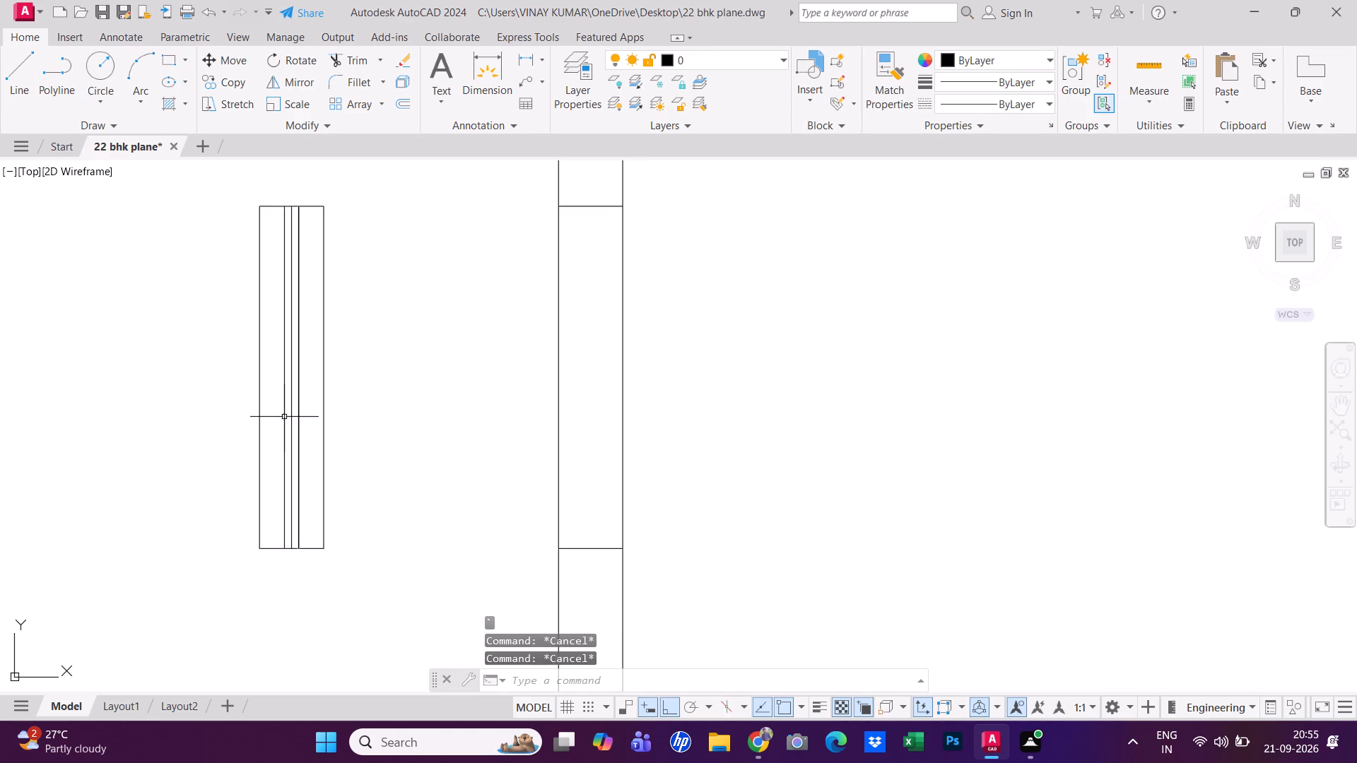
Erase the centre line between the two 1" offset lines of the window symbol.
left_click(290, 411)
type("e")
key("space")
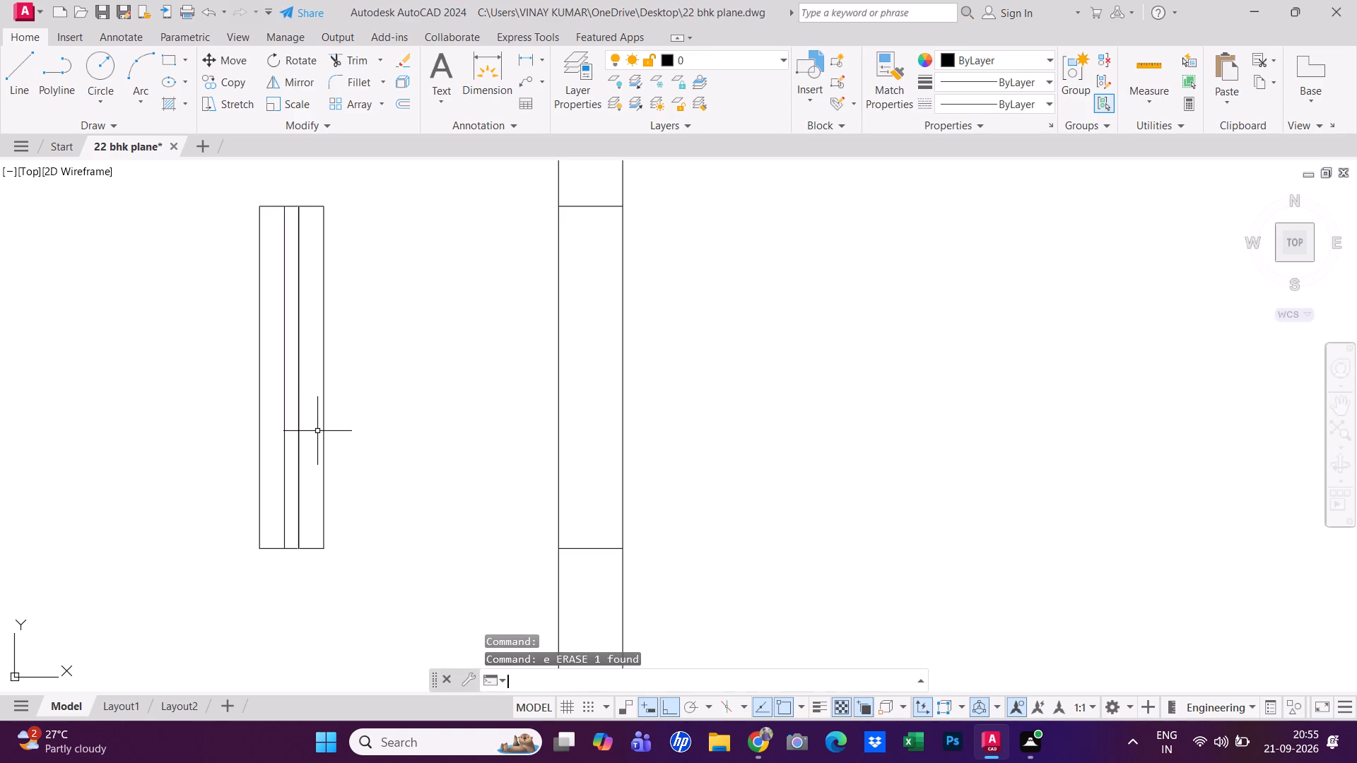
key("Escape")
key("Escape")
key("Escape")
key("Escape")
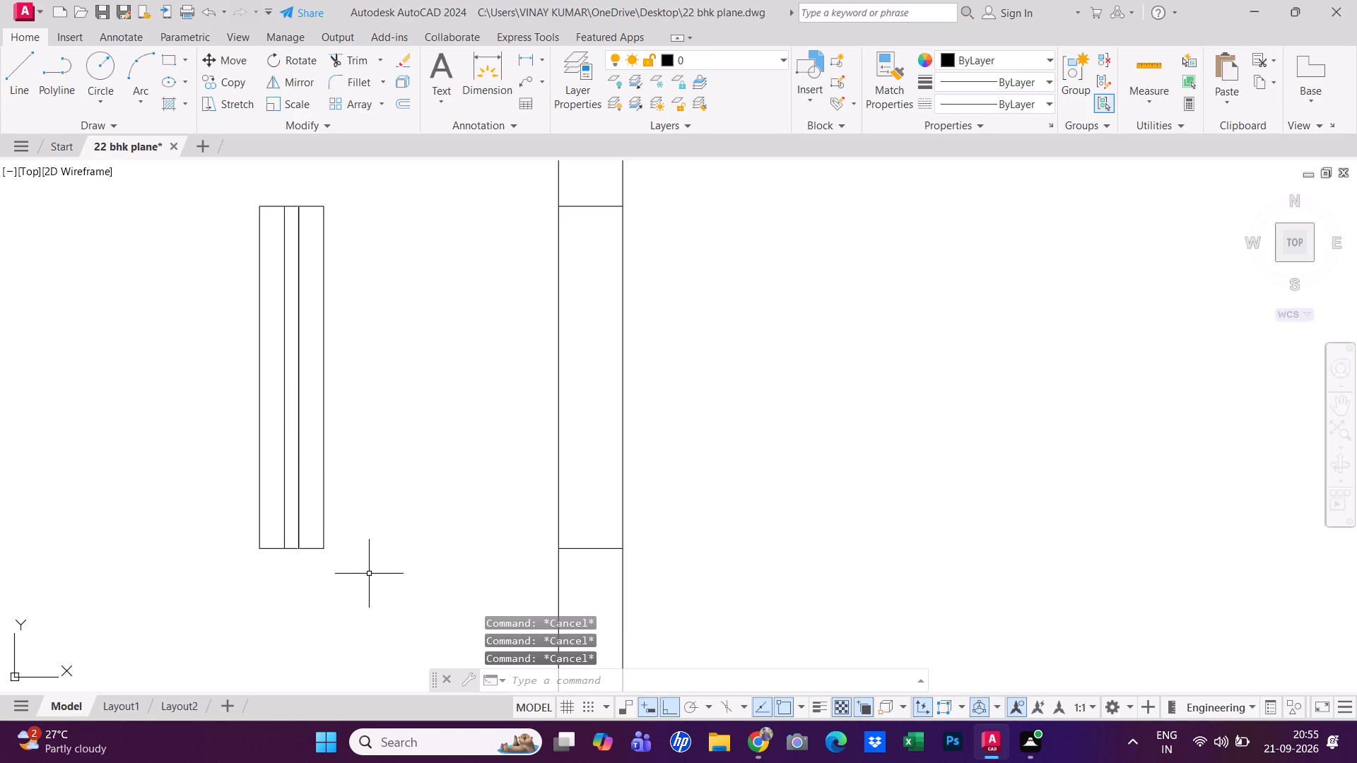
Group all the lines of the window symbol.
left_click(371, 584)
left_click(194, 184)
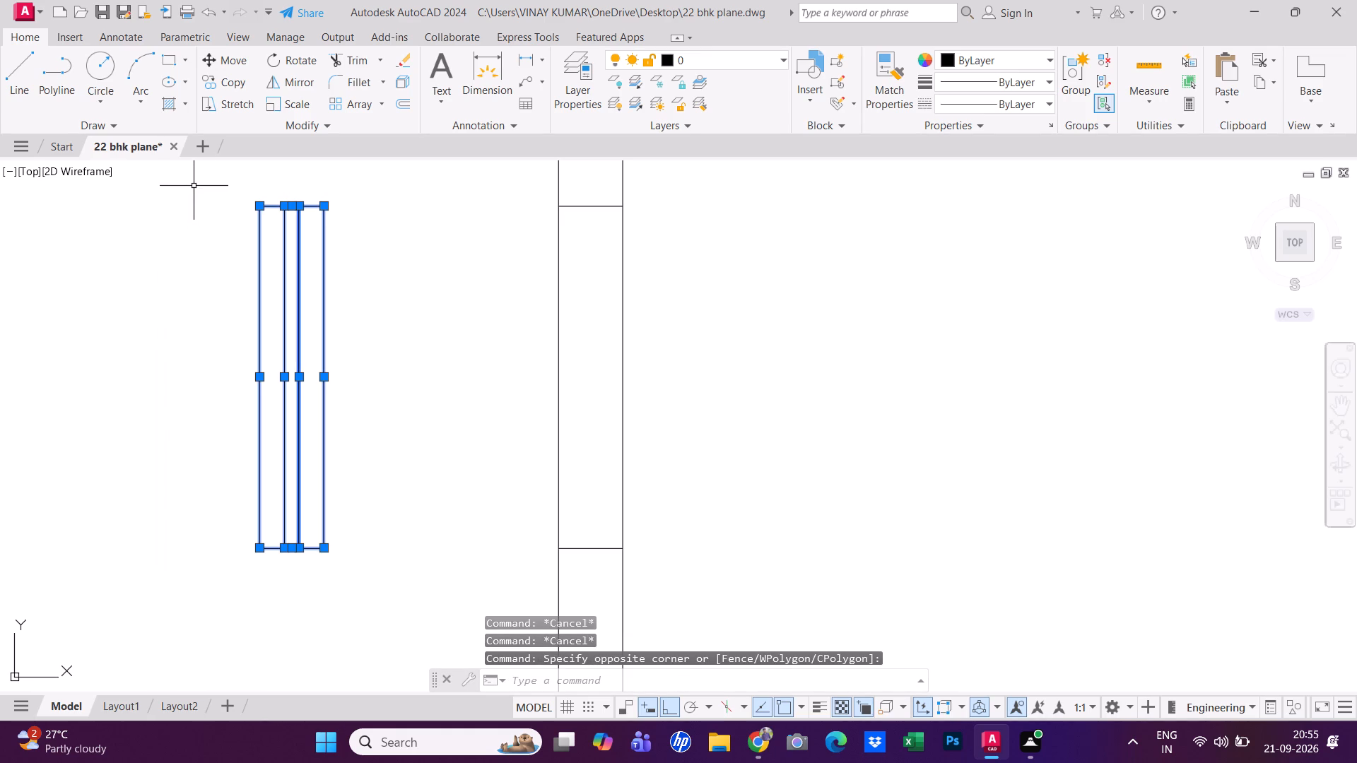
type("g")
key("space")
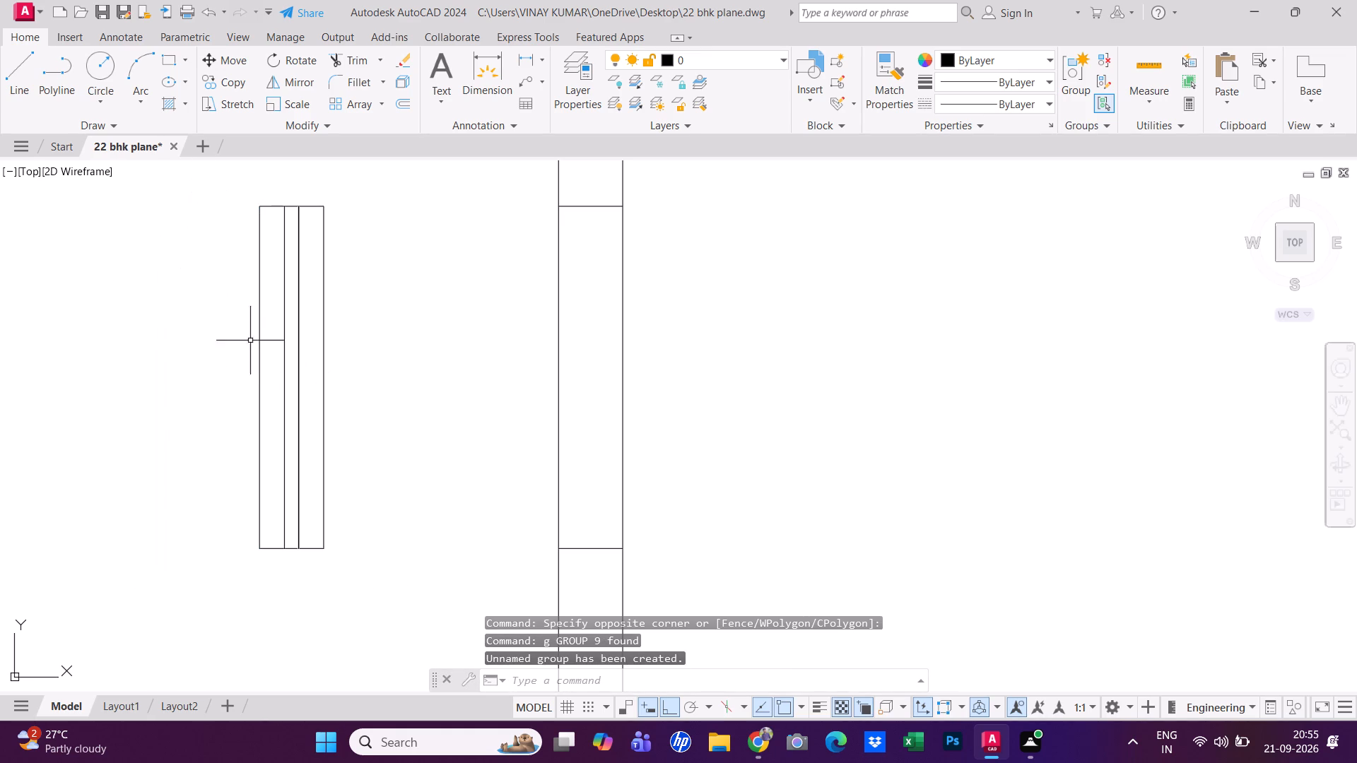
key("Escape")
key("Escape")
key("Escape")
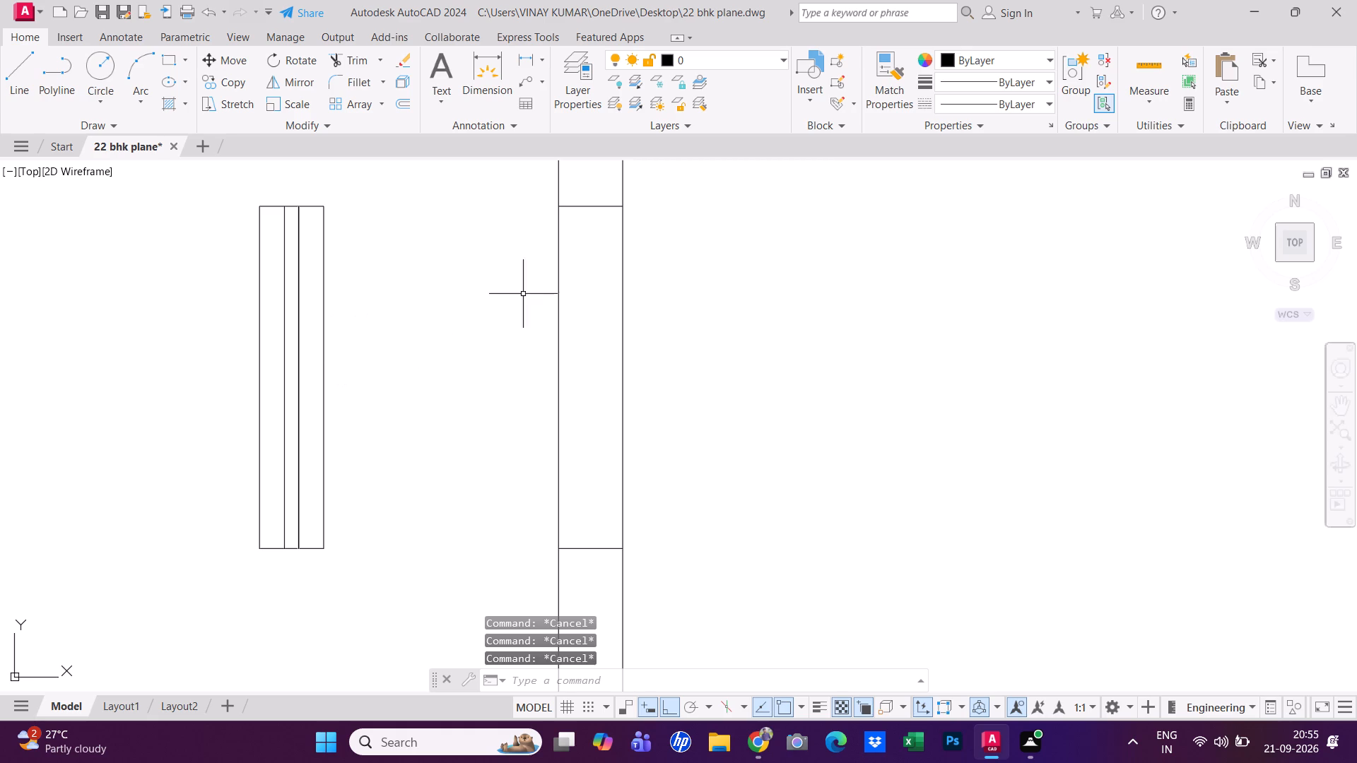
Create a new layer named wiondows and set its colour to index 150.
left_click(723, 60)
left_click(723, 60)
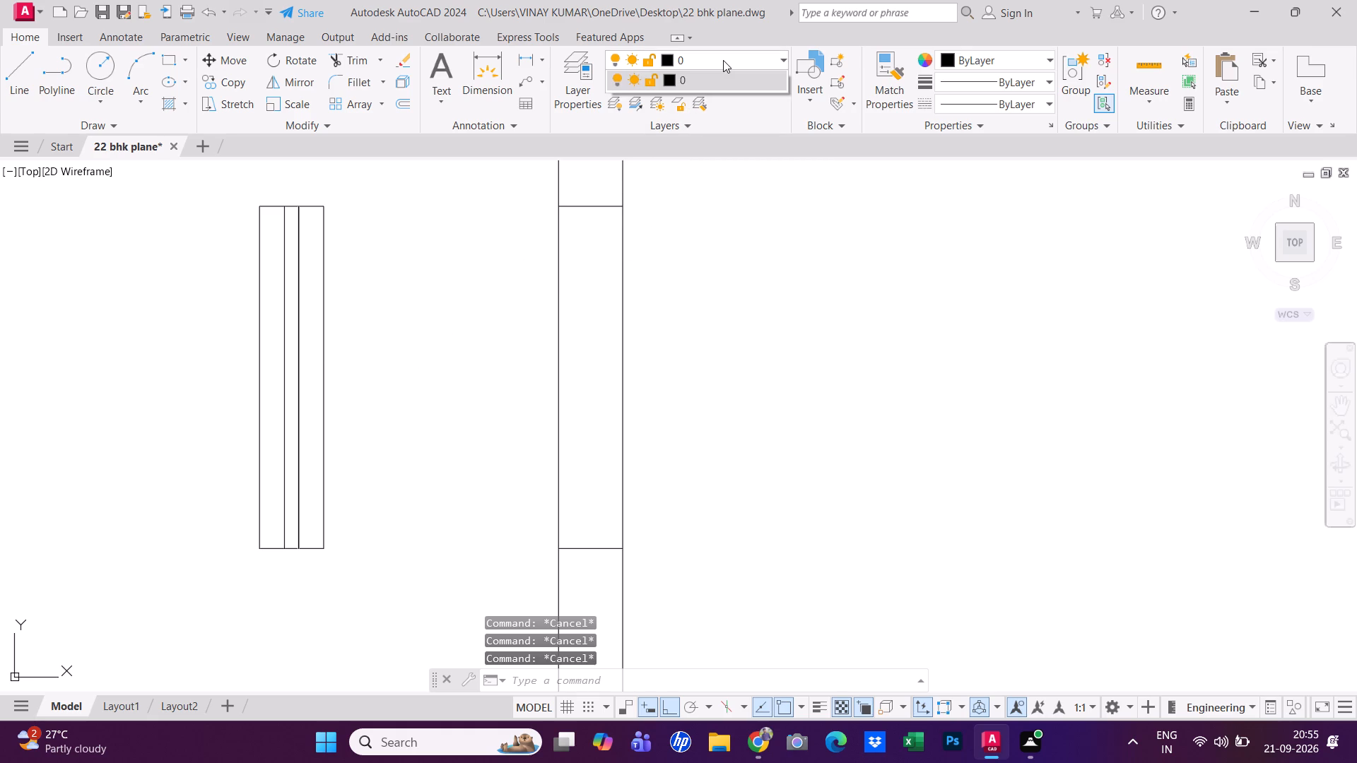
left_click(570, 82)
left_click(575, 102)
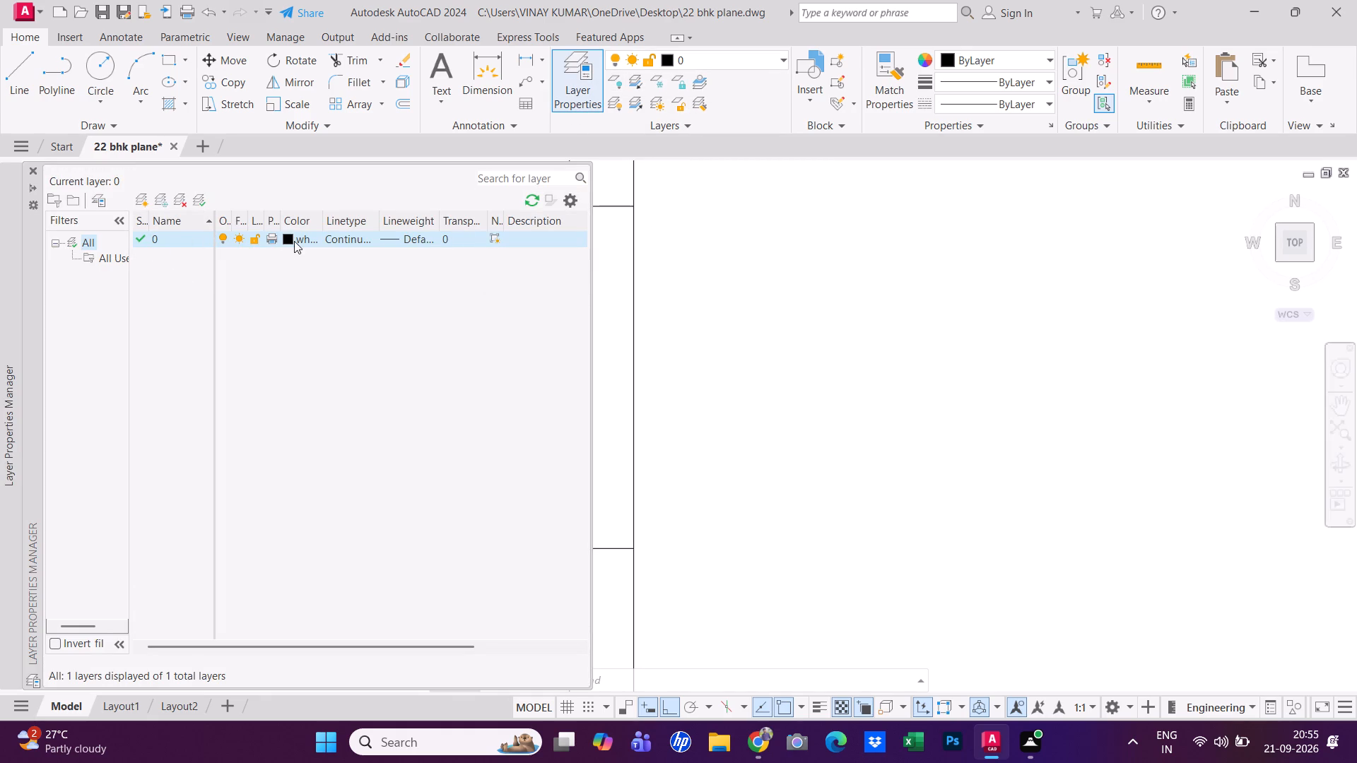
left_click(146, 198)
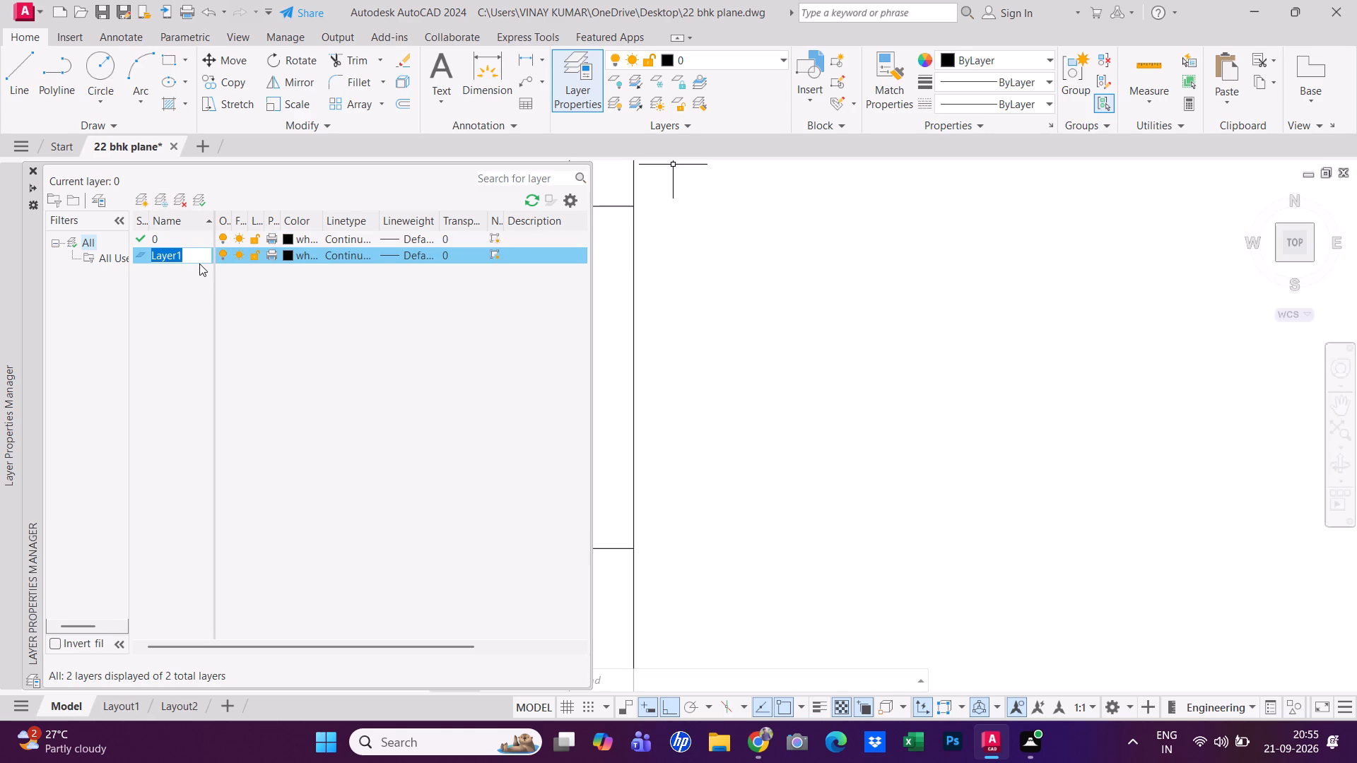
type("wion")
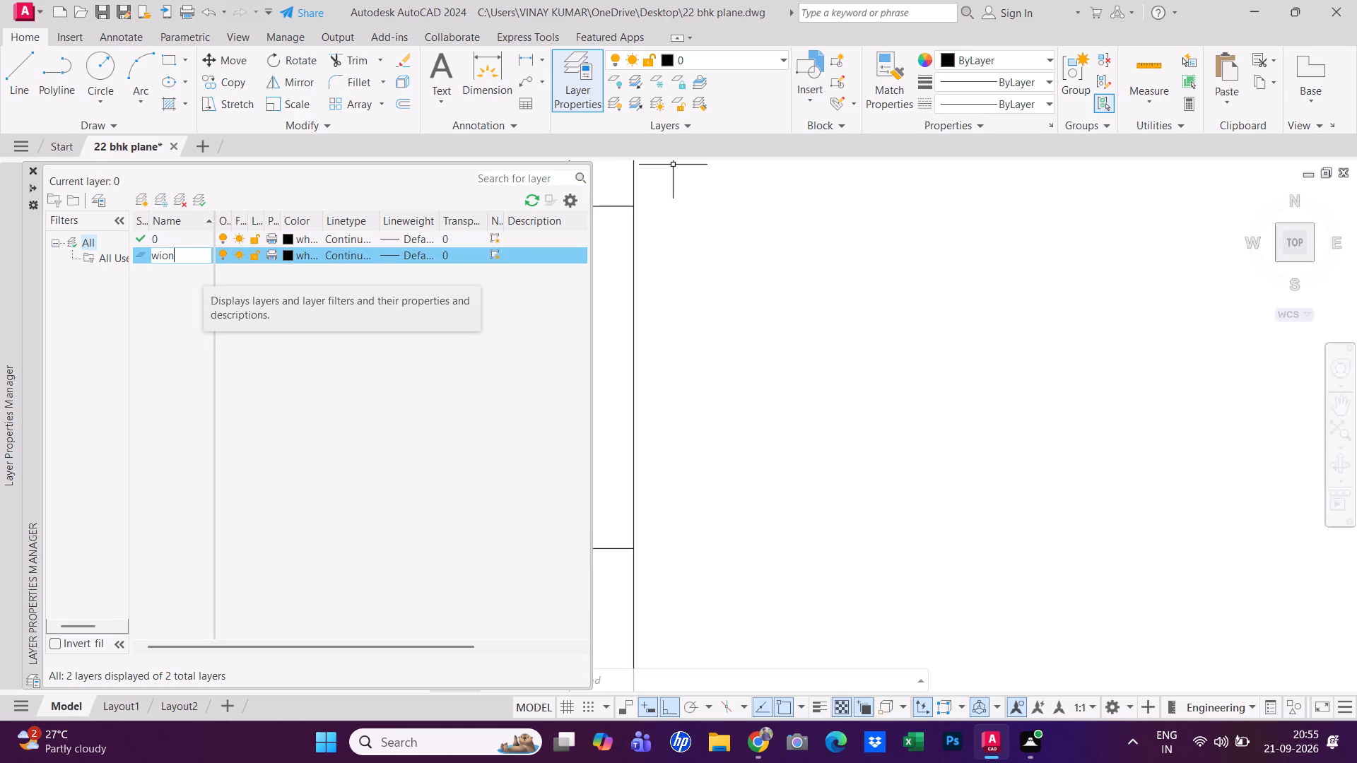
type("doe")
key("BackSpace")
type("ws")
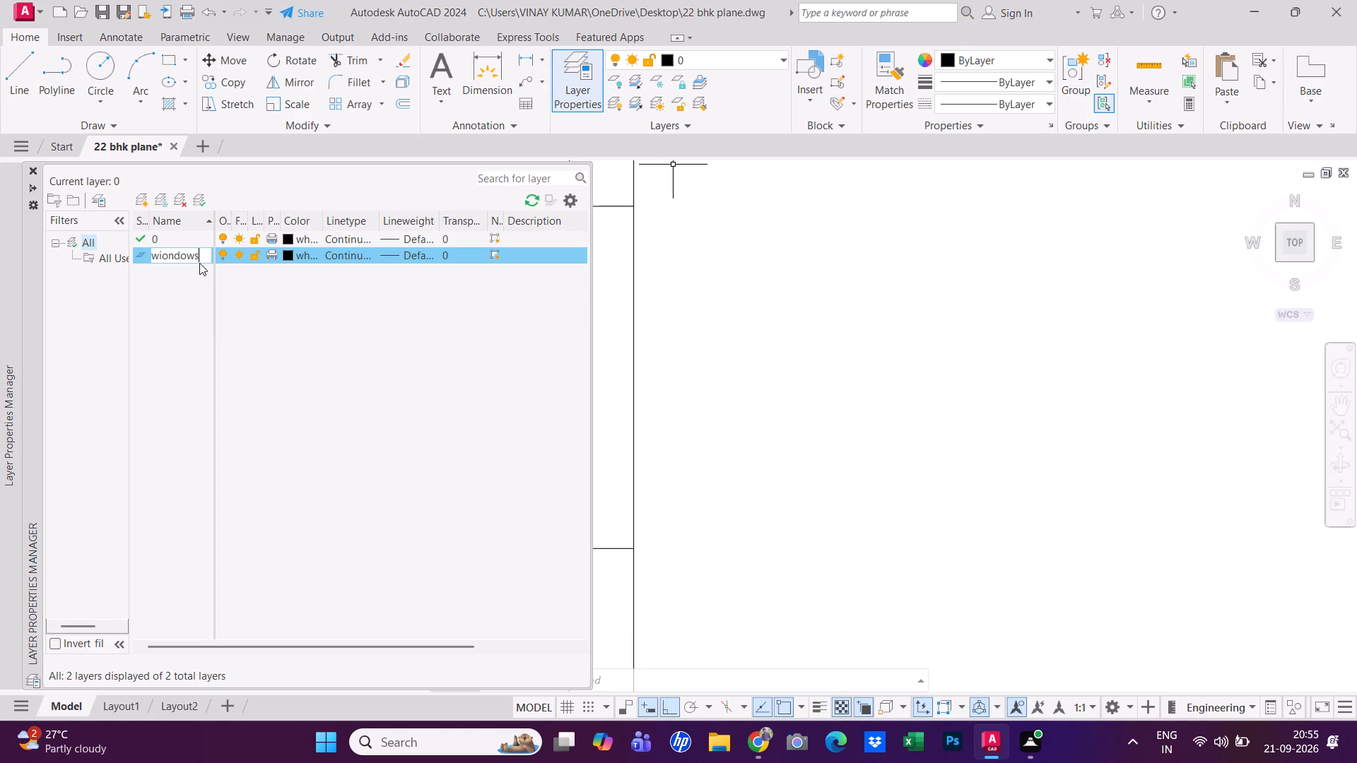
left_click(290, 252)
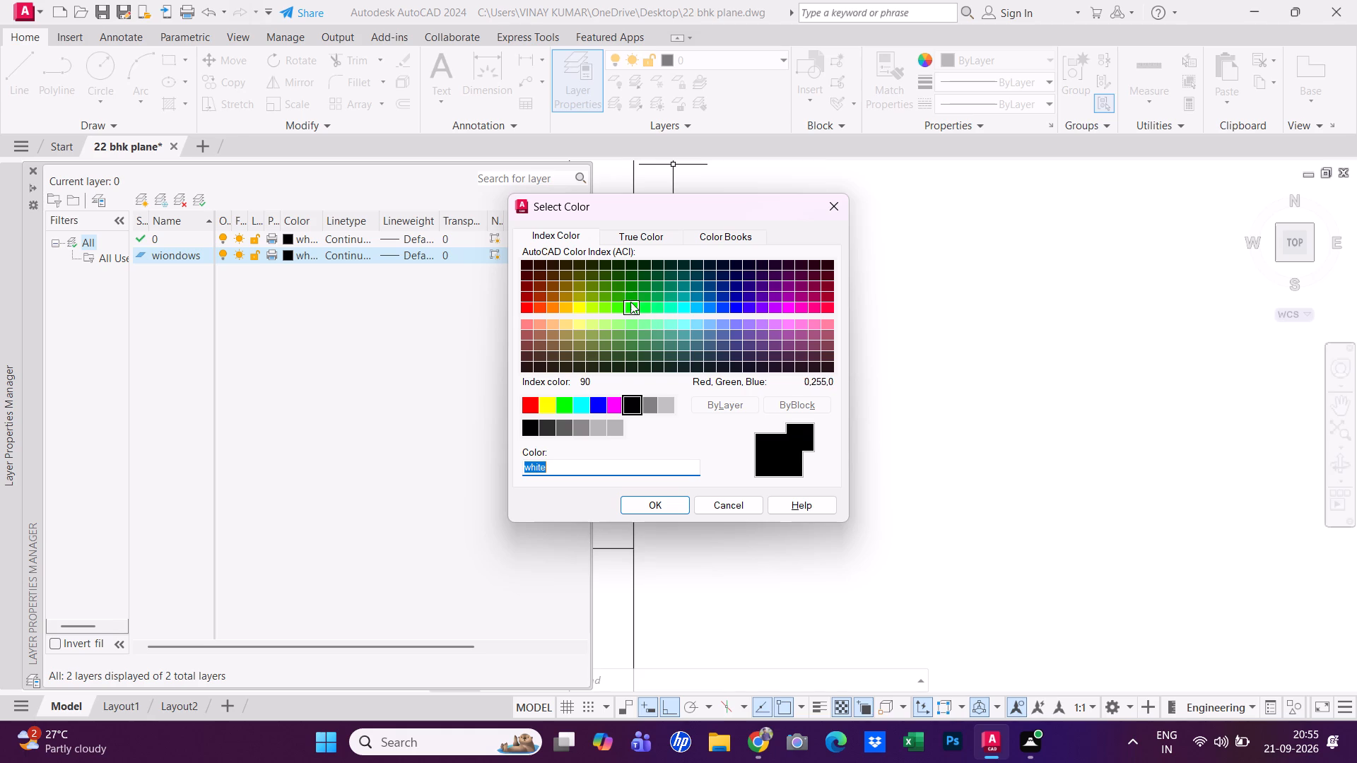
left_click(715, 310)
left_click(686, 514)
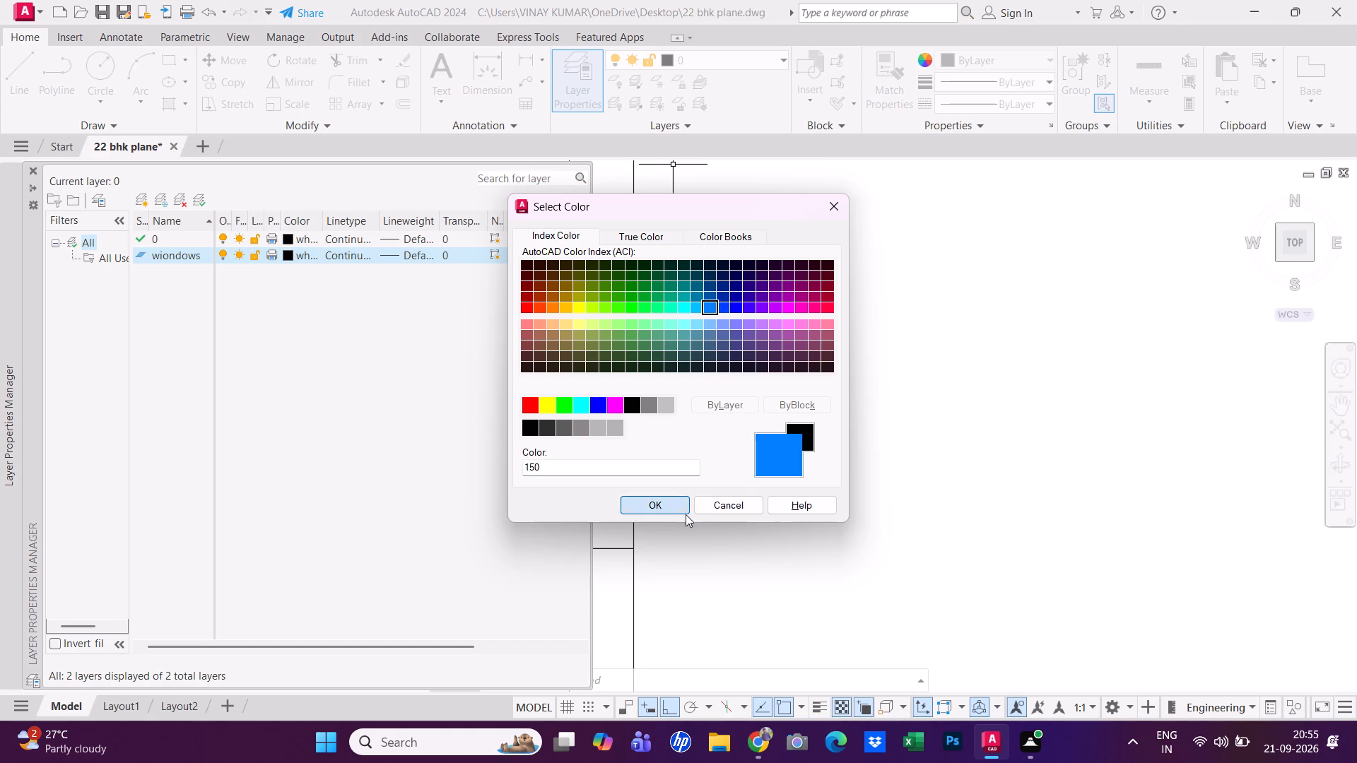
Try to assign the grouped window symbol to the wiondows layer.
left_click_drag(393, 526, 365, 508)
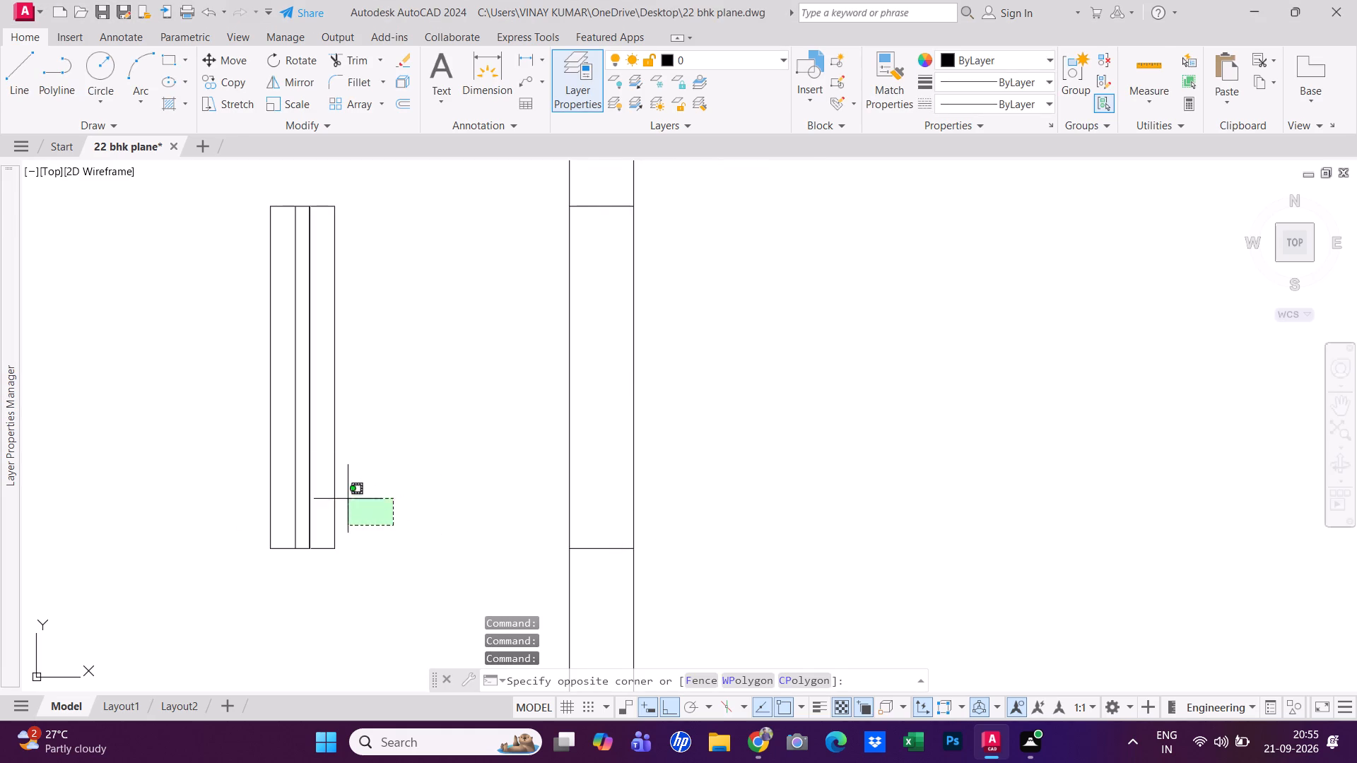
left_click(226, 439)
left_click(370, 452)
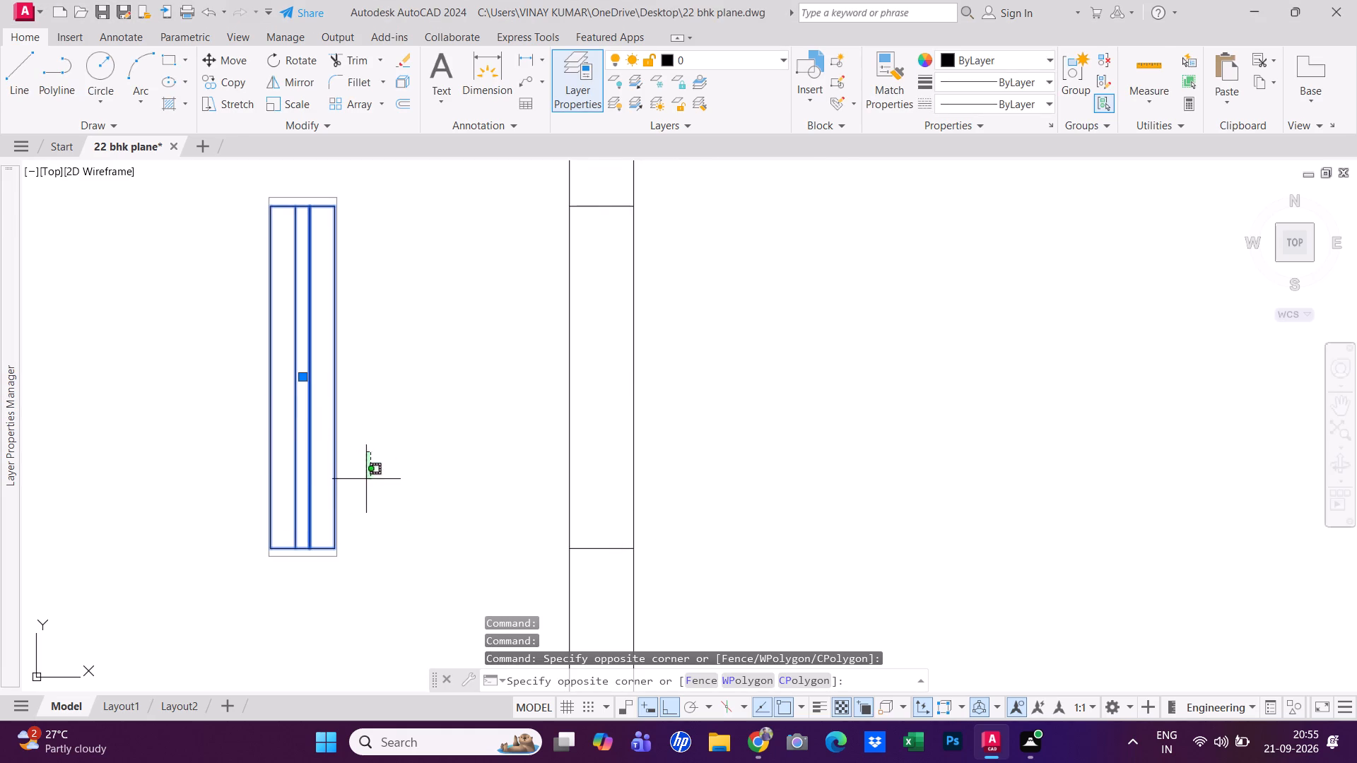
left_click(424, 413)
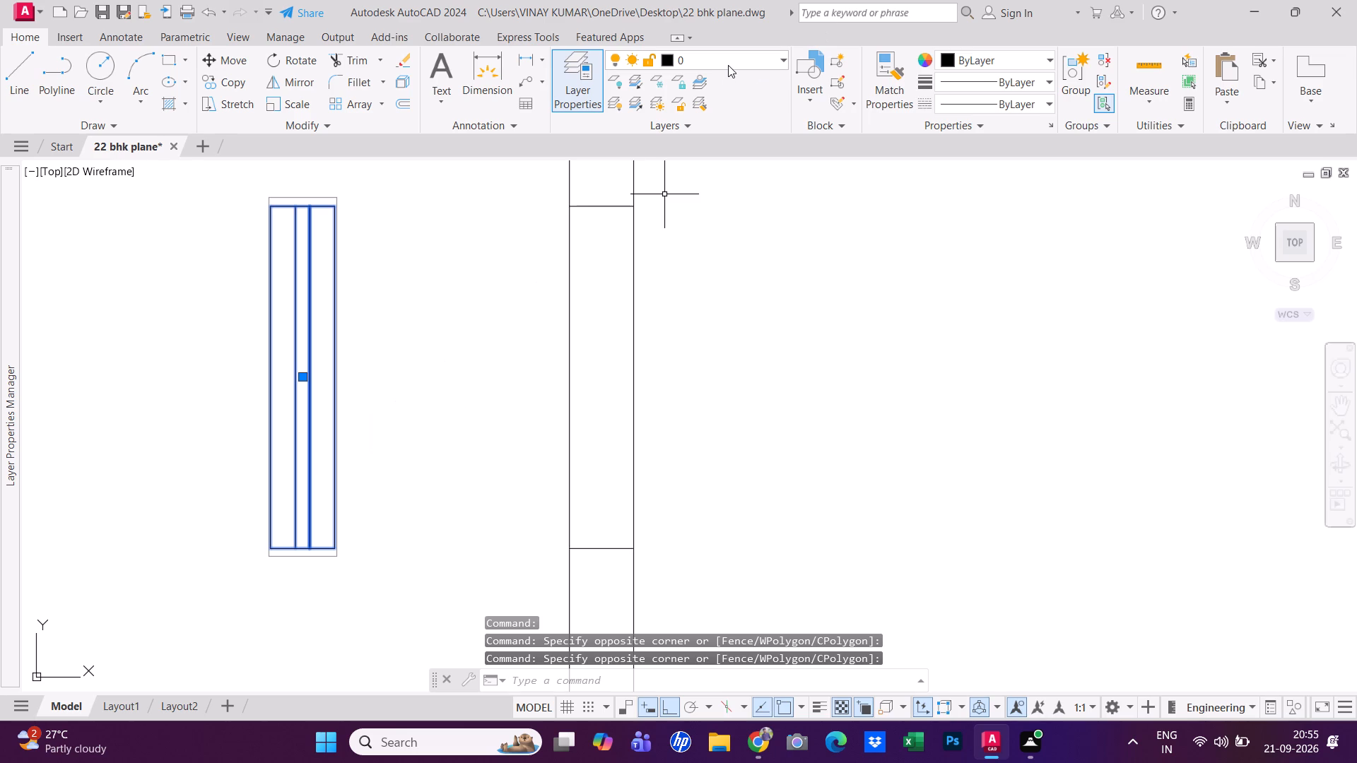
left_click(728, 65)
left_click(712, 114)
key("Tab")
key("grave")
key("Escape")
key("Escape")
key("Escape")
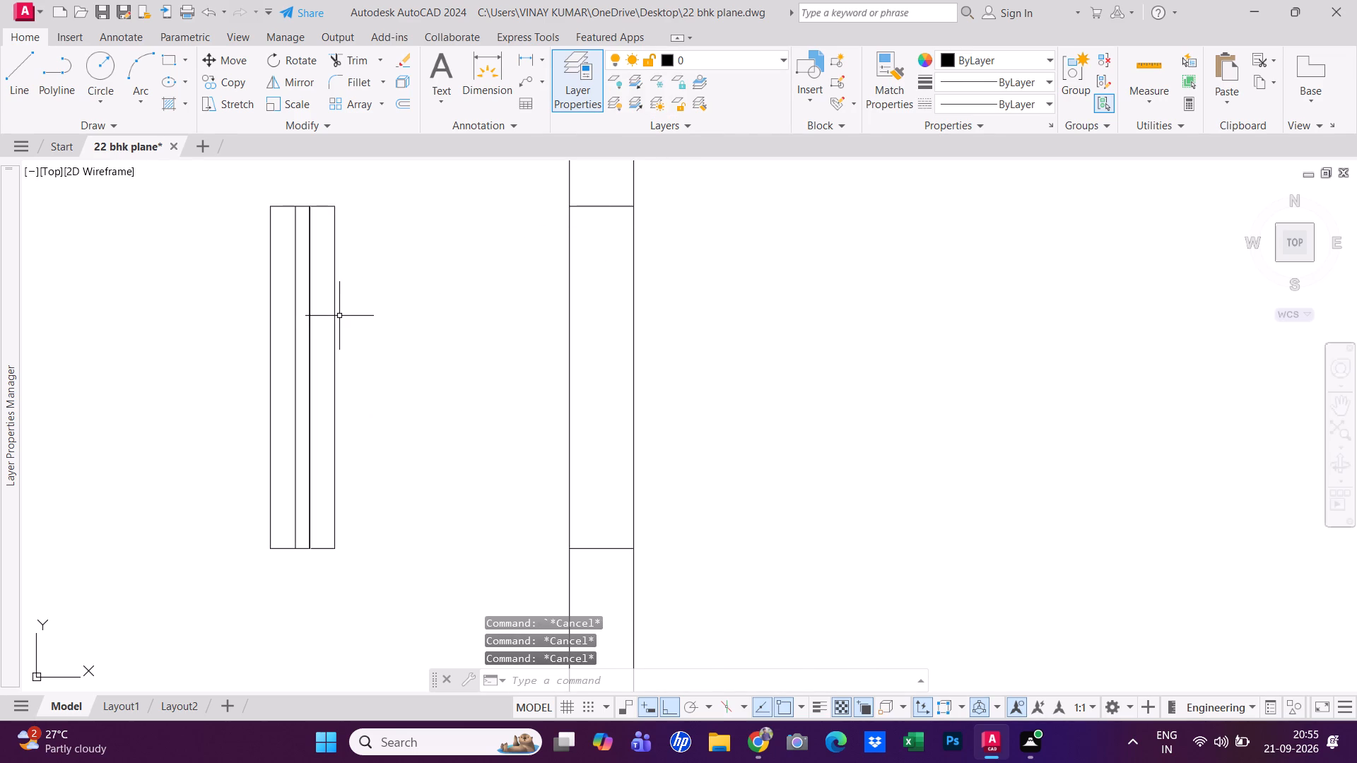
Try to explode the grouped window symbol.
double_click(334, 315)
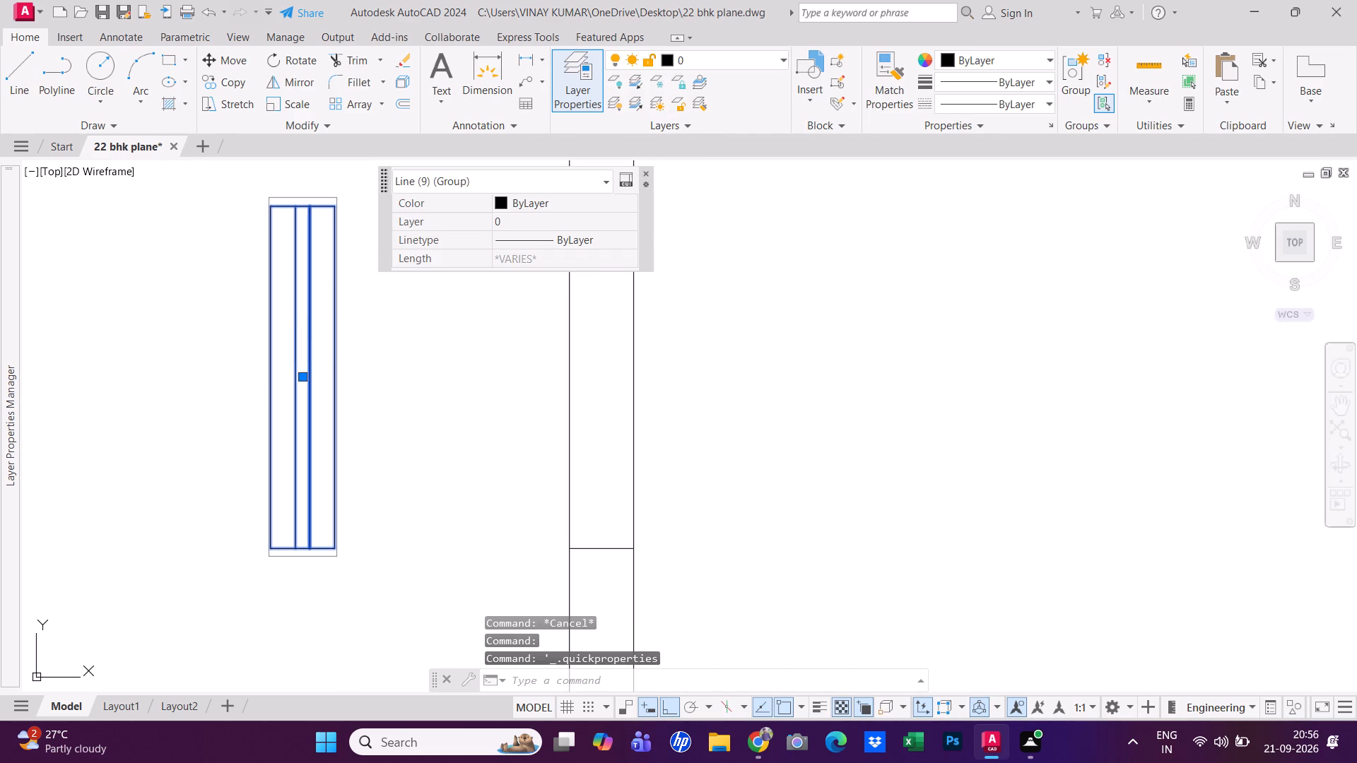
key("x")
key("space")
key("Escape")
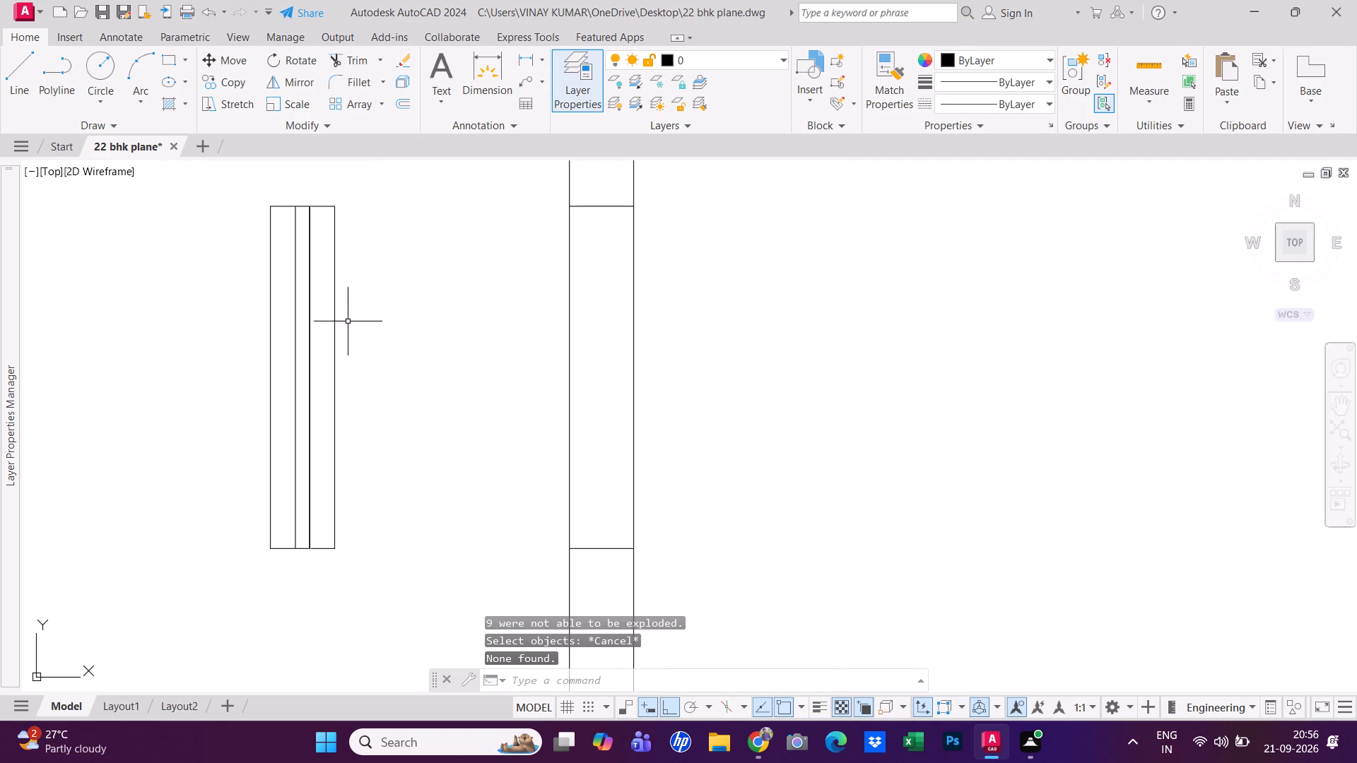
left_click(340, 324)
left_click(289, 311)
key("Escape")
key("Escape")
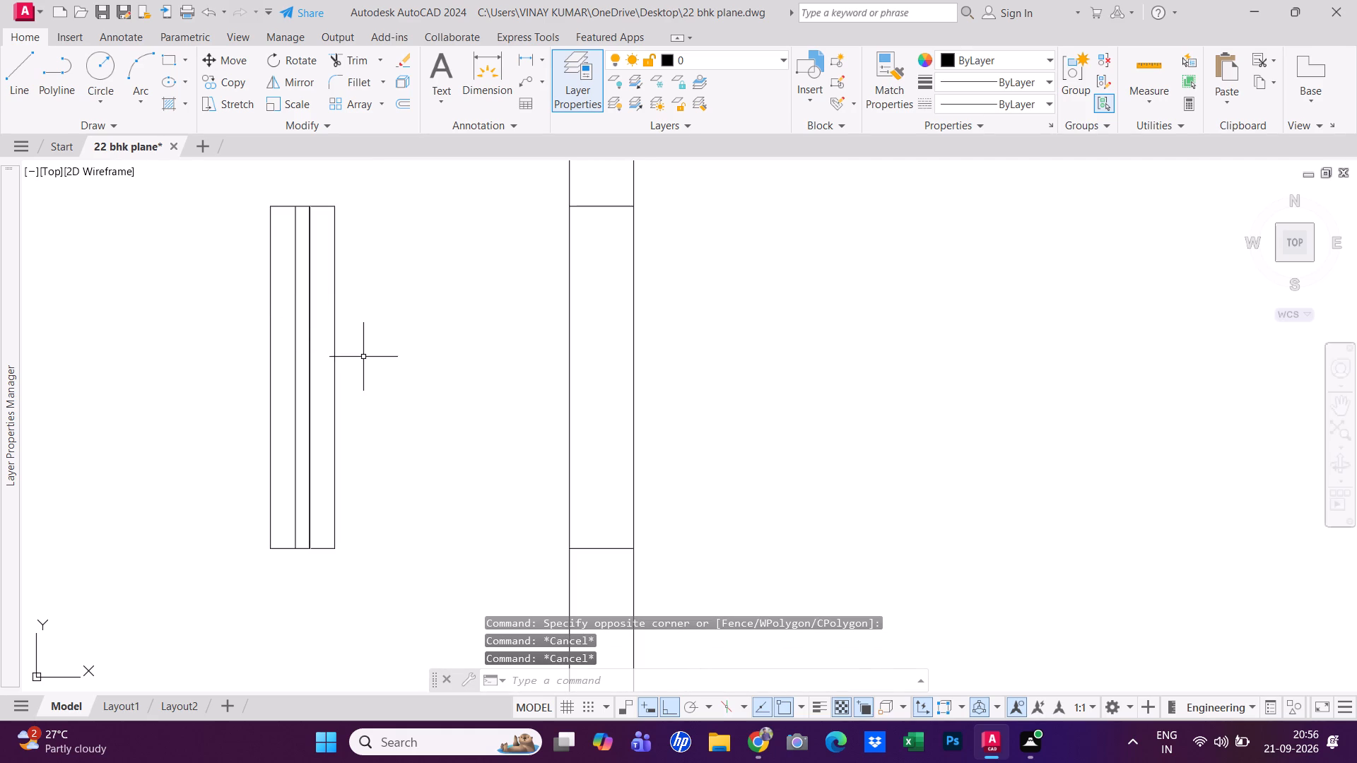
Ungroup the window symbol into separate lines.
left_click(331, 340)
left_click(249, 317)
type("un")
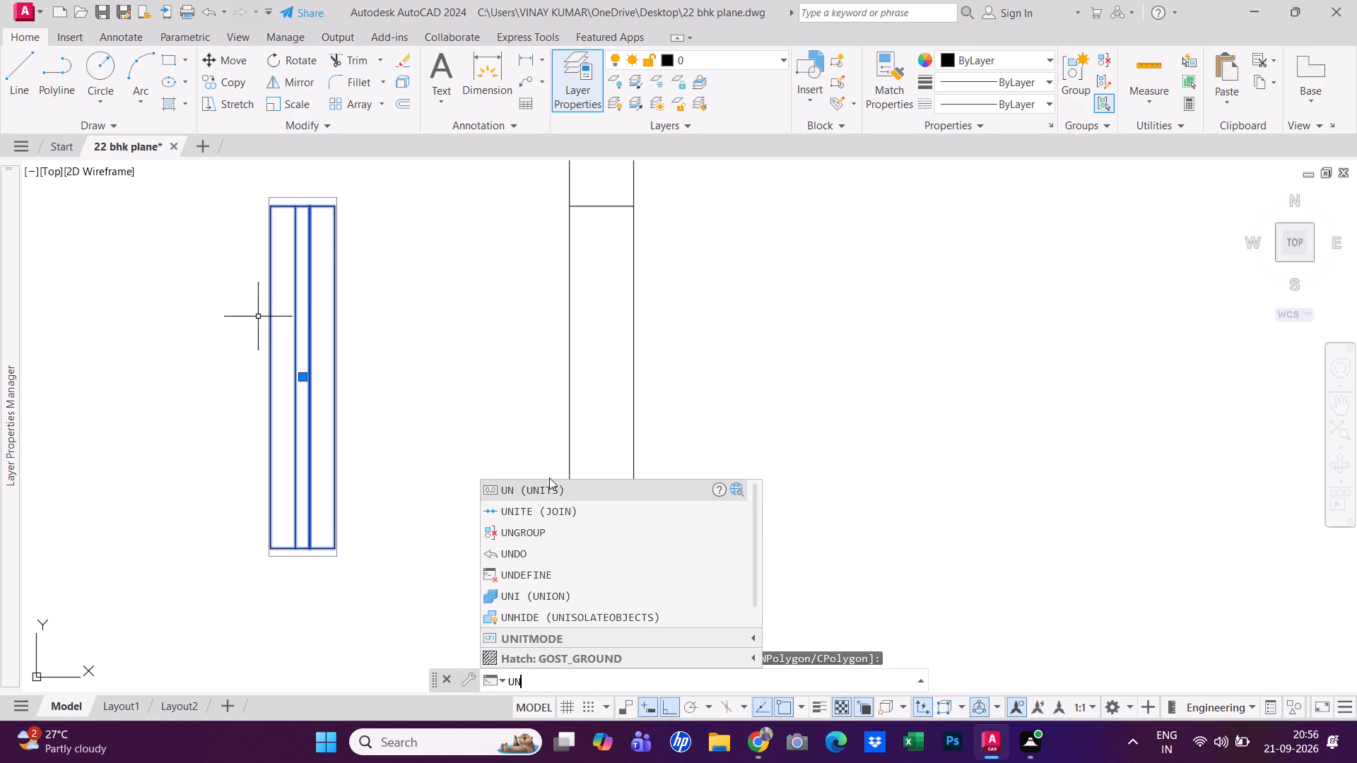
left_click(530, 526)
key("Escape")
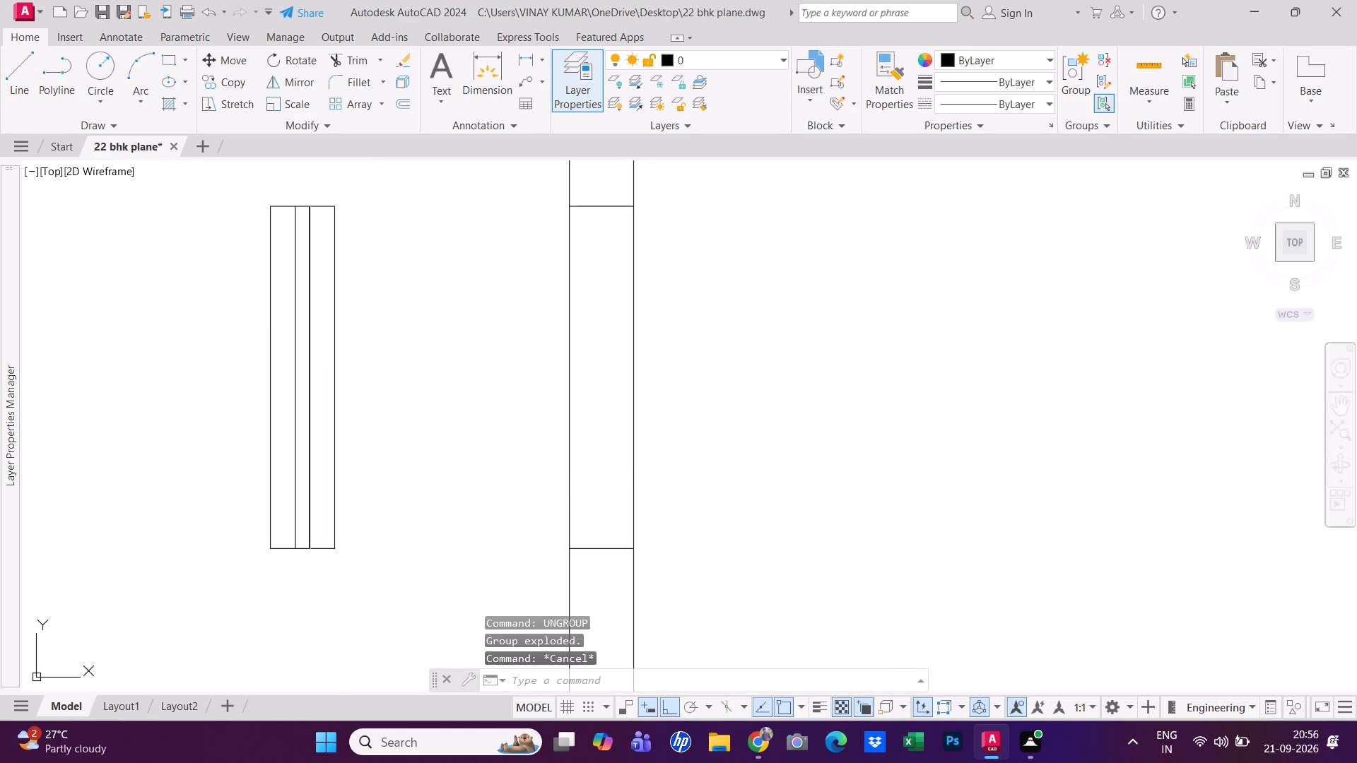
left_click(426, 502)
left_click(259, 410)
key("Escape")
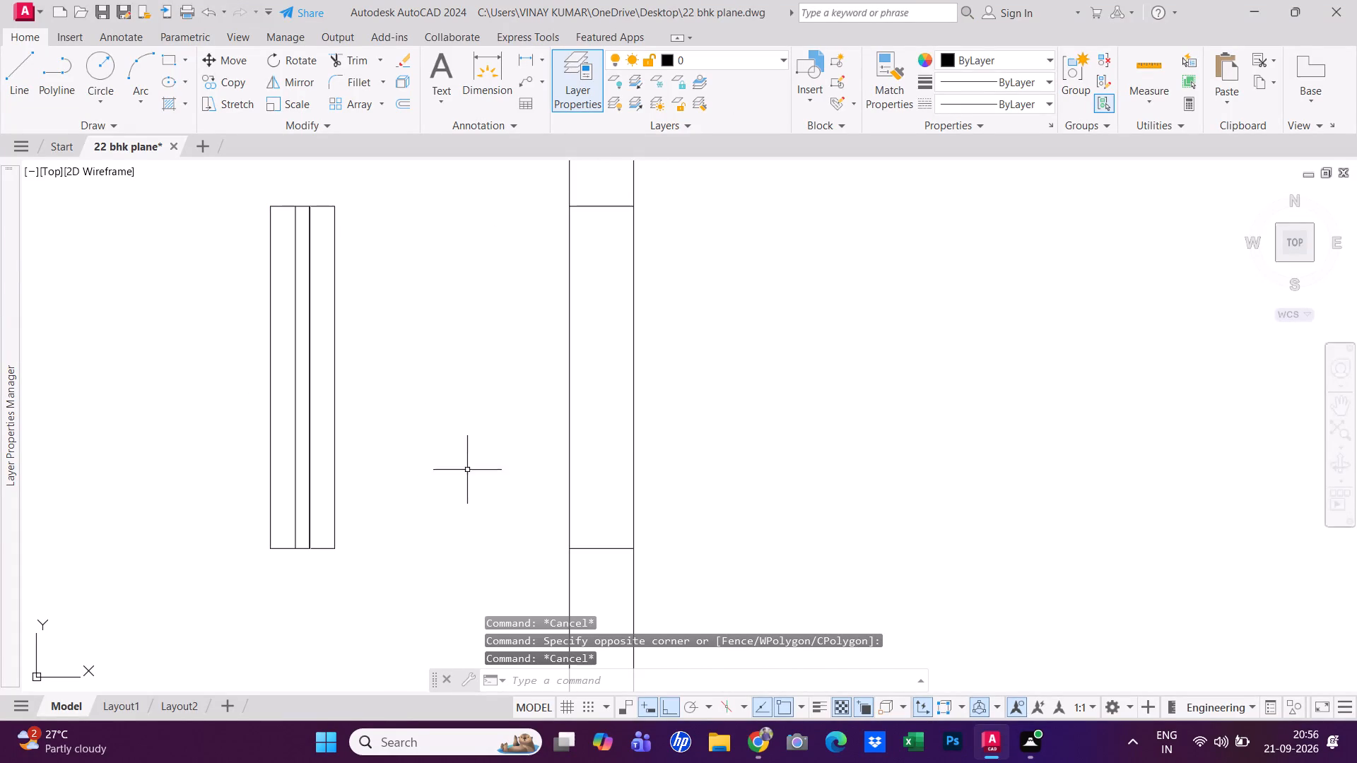
Assign all the window symbol's lines to the wiondows layer.
left_click(396, 576)
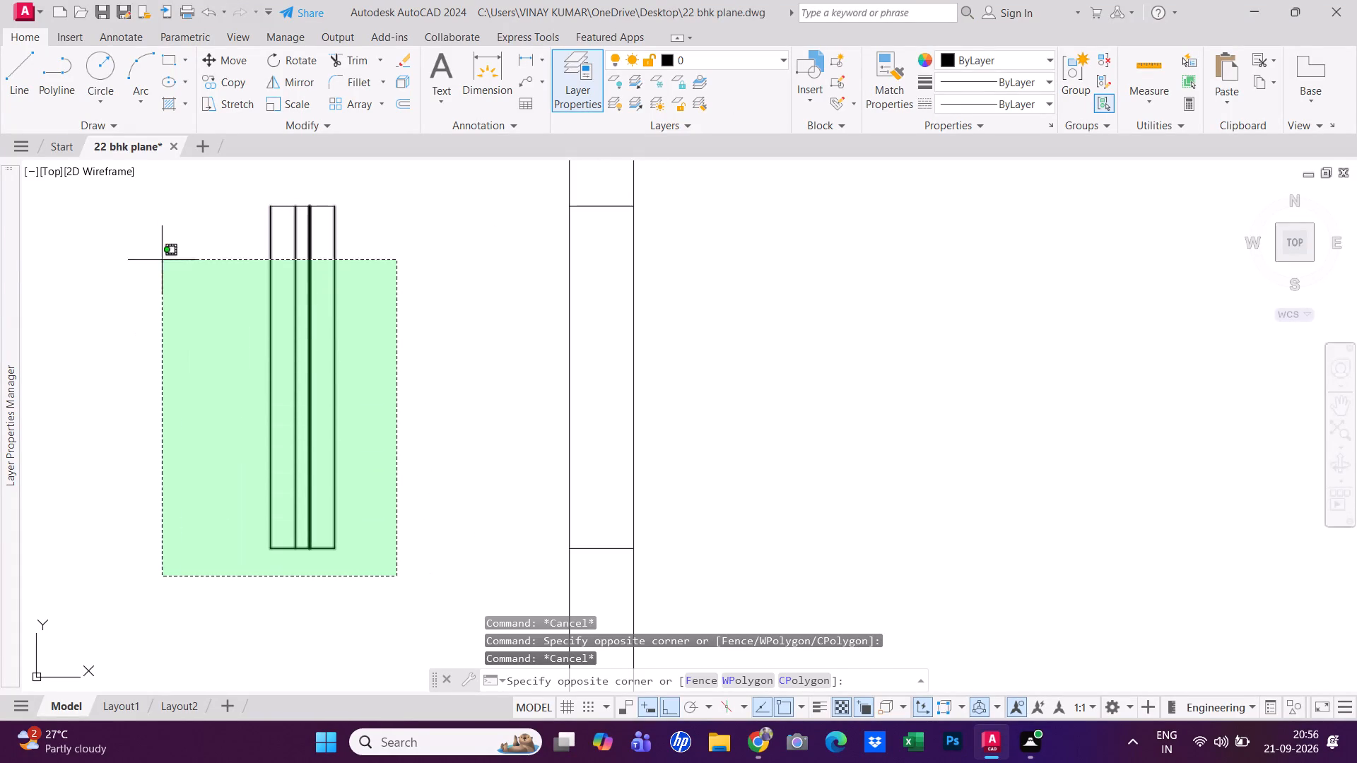
left_click(151, 182)
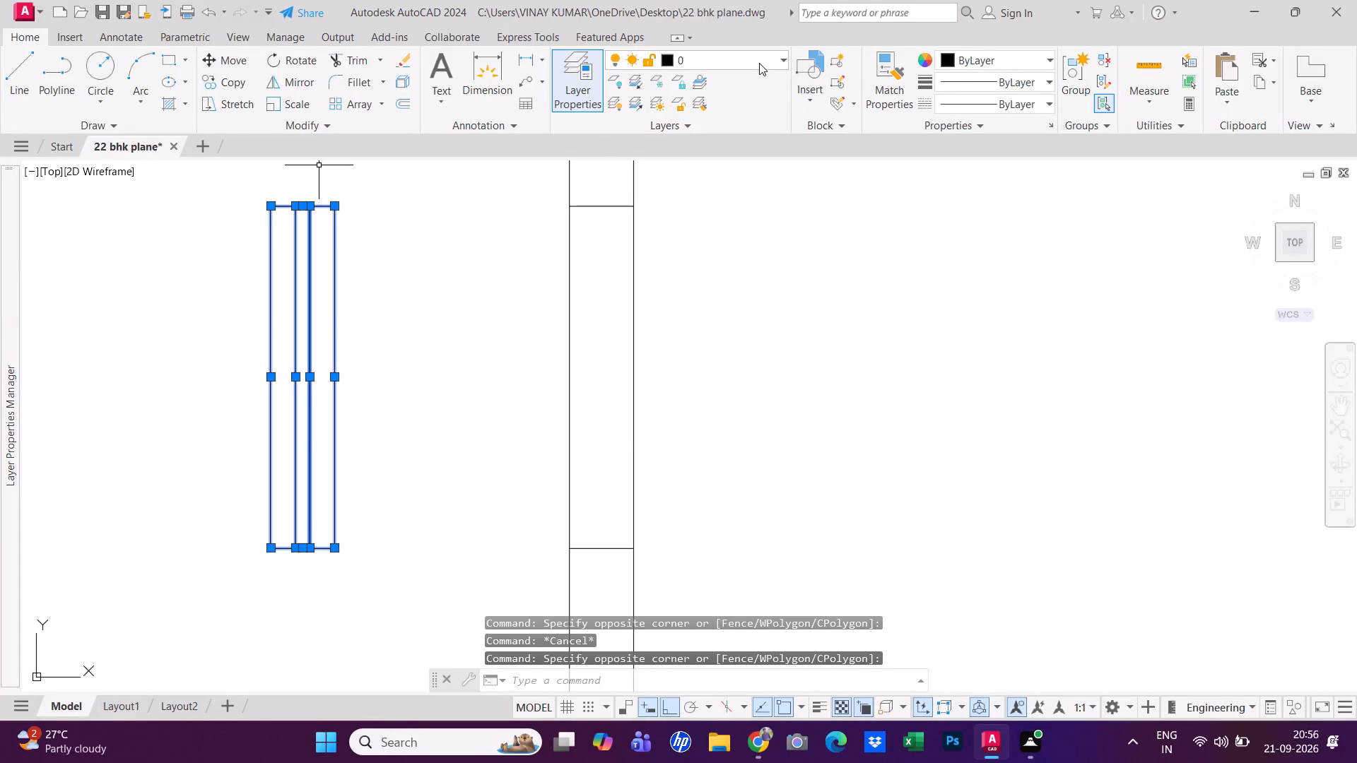
left_click(759, 63)
left_click(760, 107)
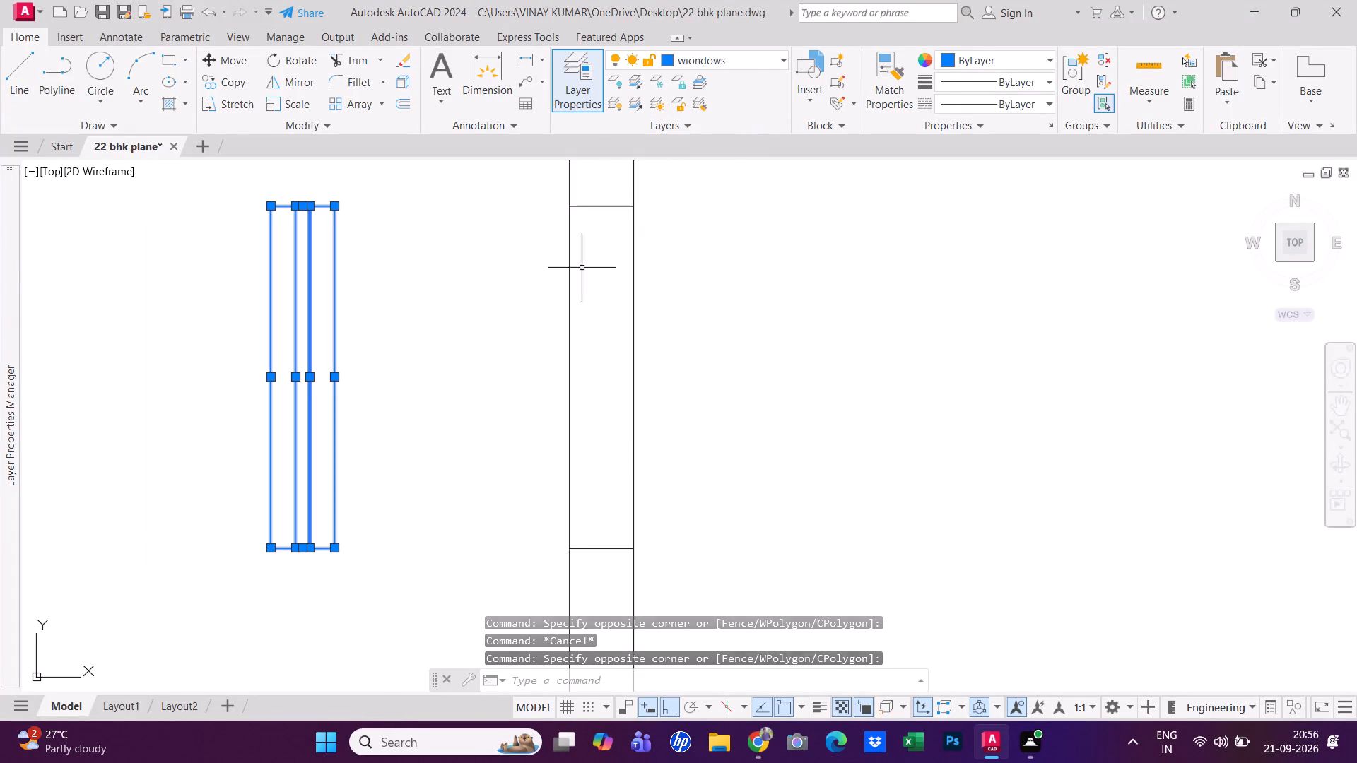
key("grave")
key("Escape")
key("Escape")
Group the window symbol's vertical lines.
left_click_drag(496, 442, 485, 430)
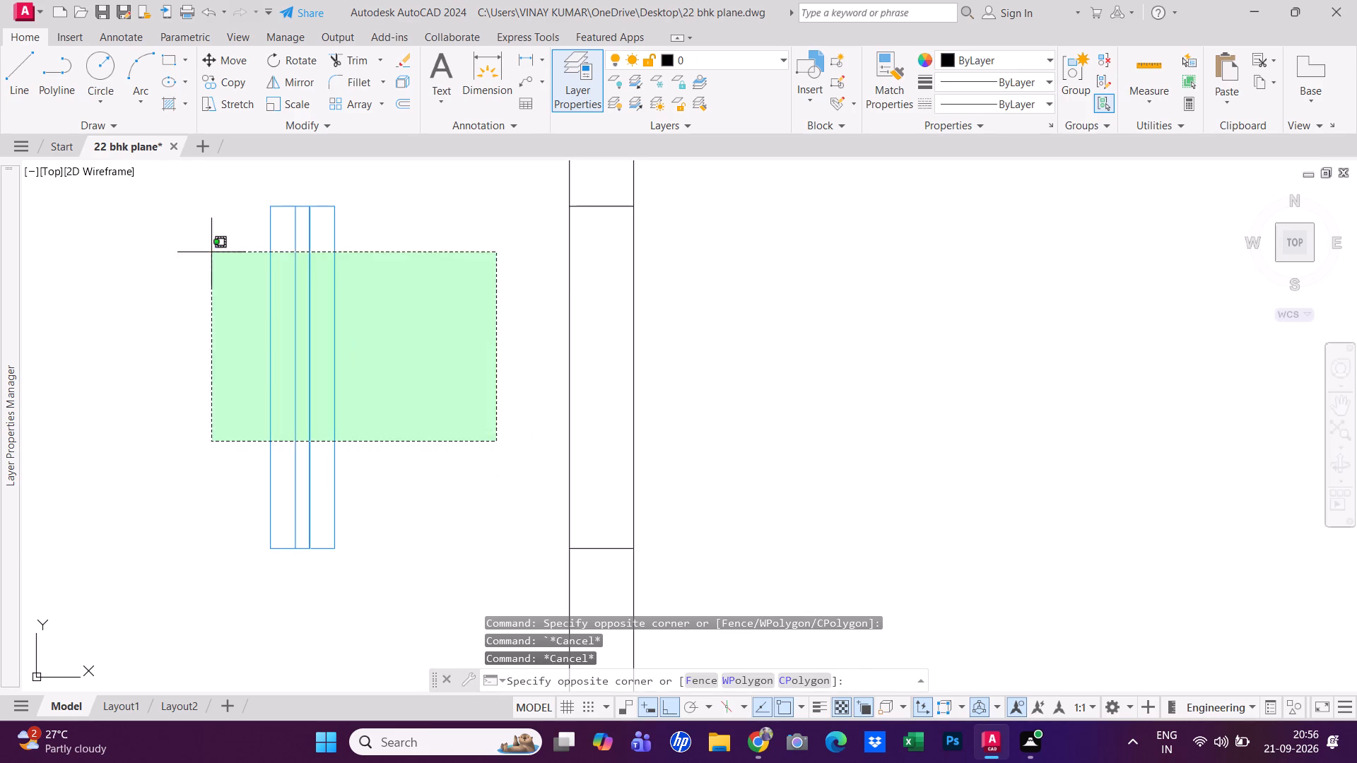
left_click(133, 208)
key("g")
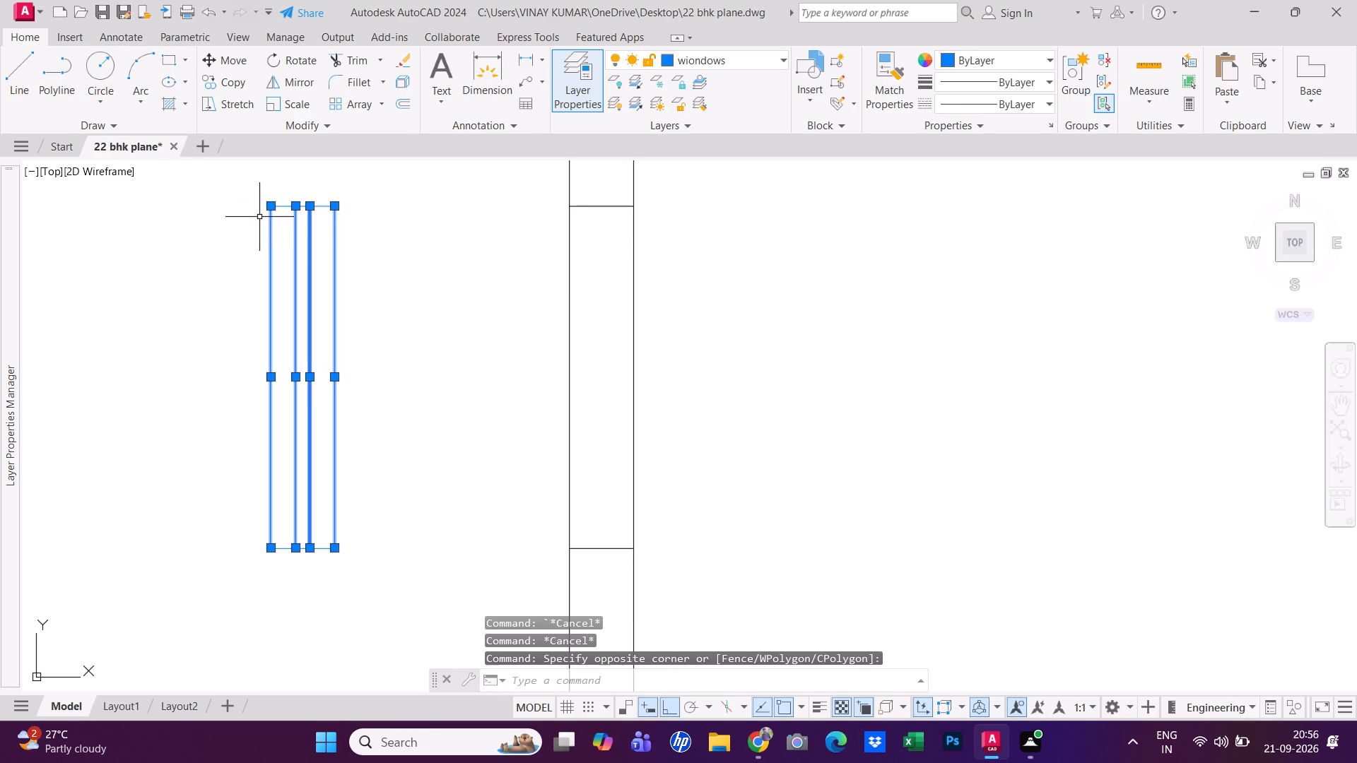
key("space")
key("Escape")
left_click(302, 216)
left_click(309, 213)
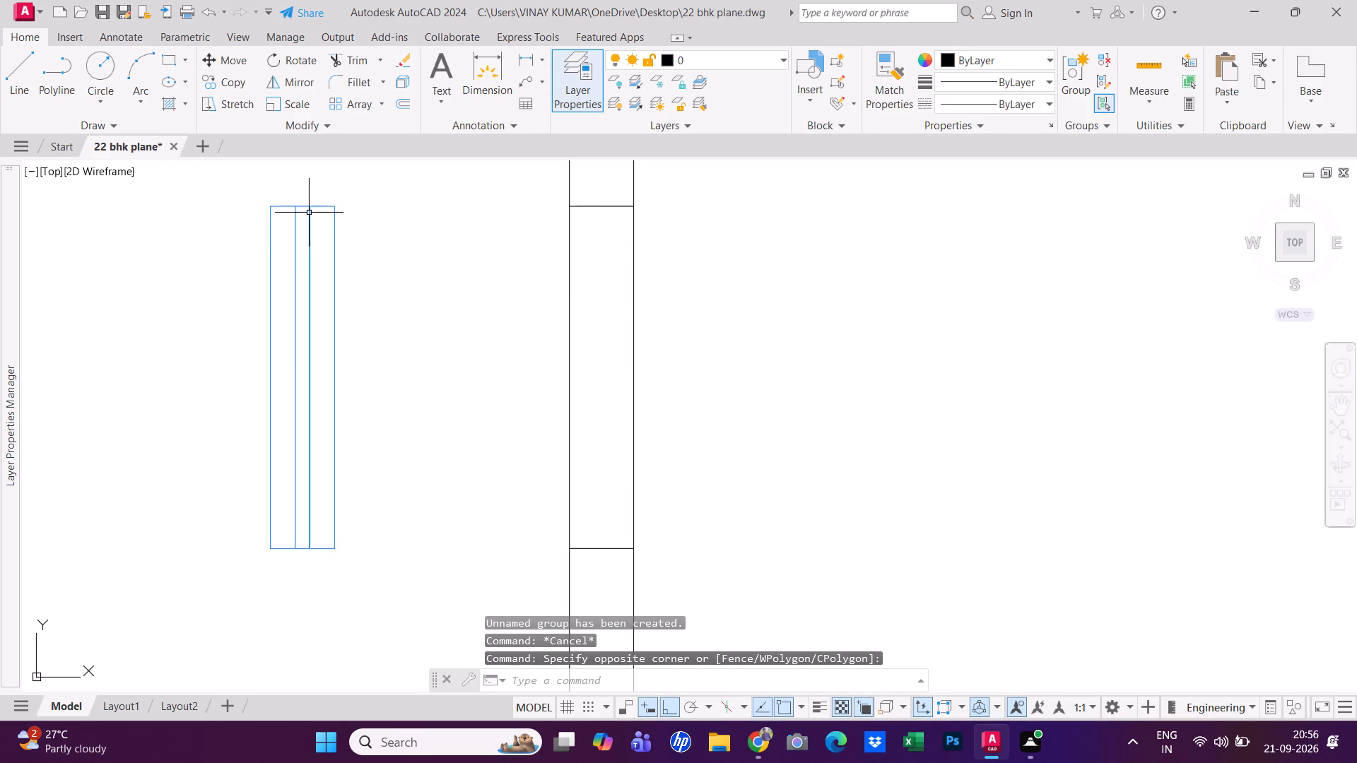
left_click(311, 208)
key("Escape")
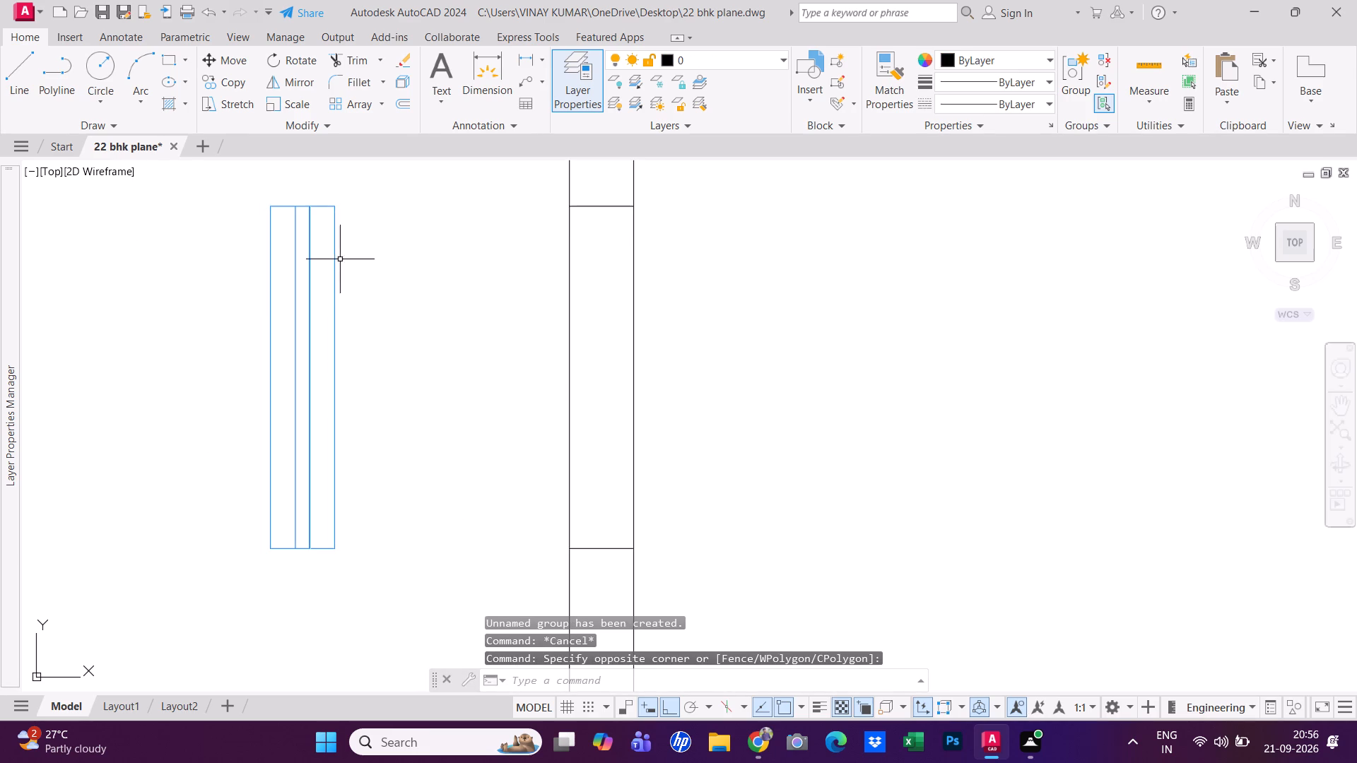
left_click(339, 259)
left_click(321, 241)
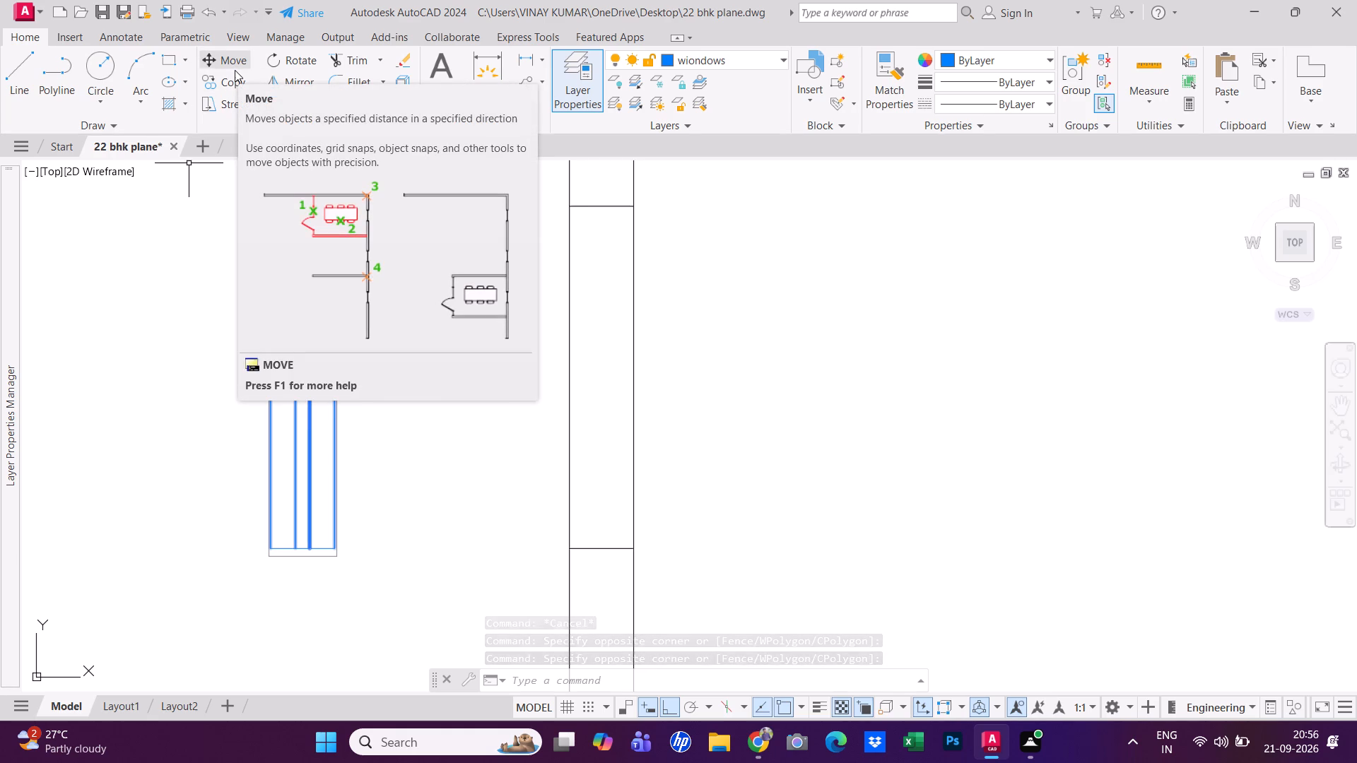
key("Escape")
Trim both wall lines between the two jamb lines to open the window gap in the west outer wall.
type("tr")
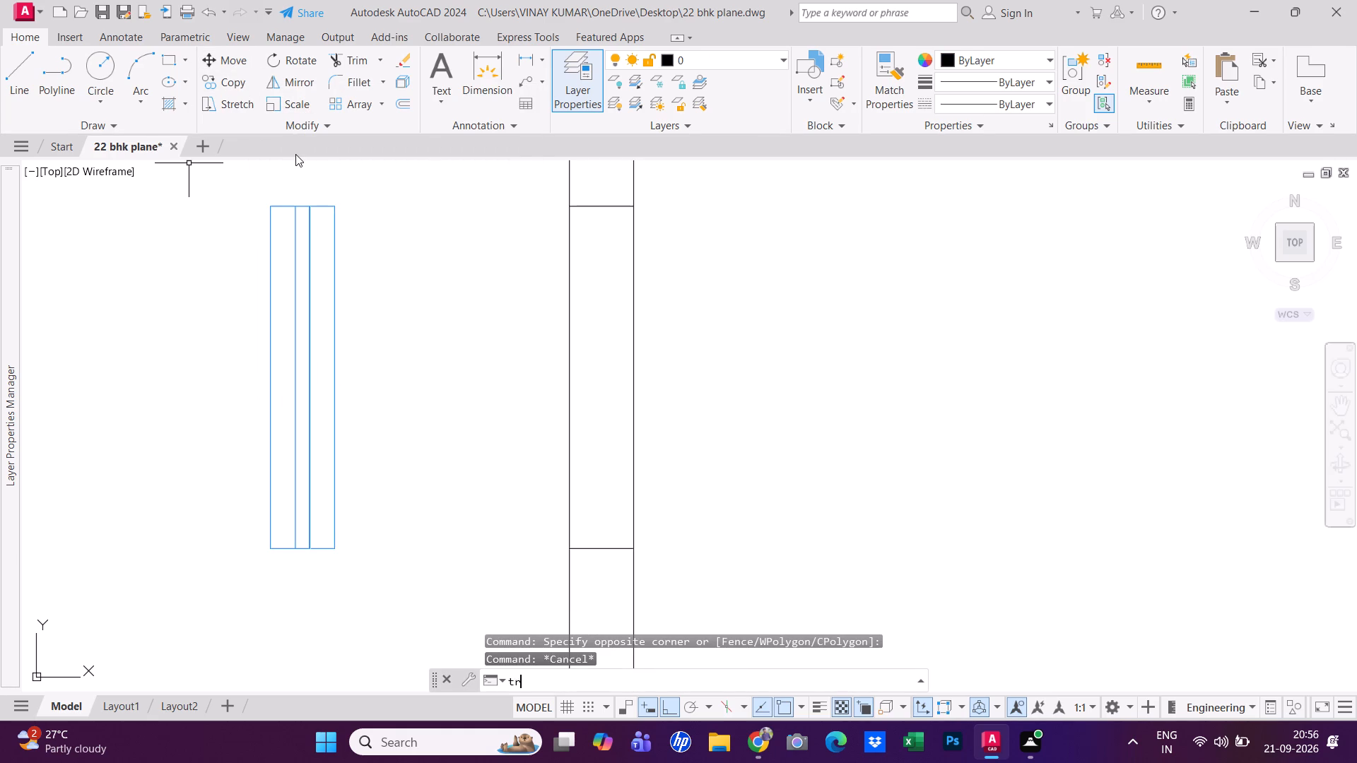
key("space")
left_click_drag(504, 280, 518, 280)
left_click(907, 271)
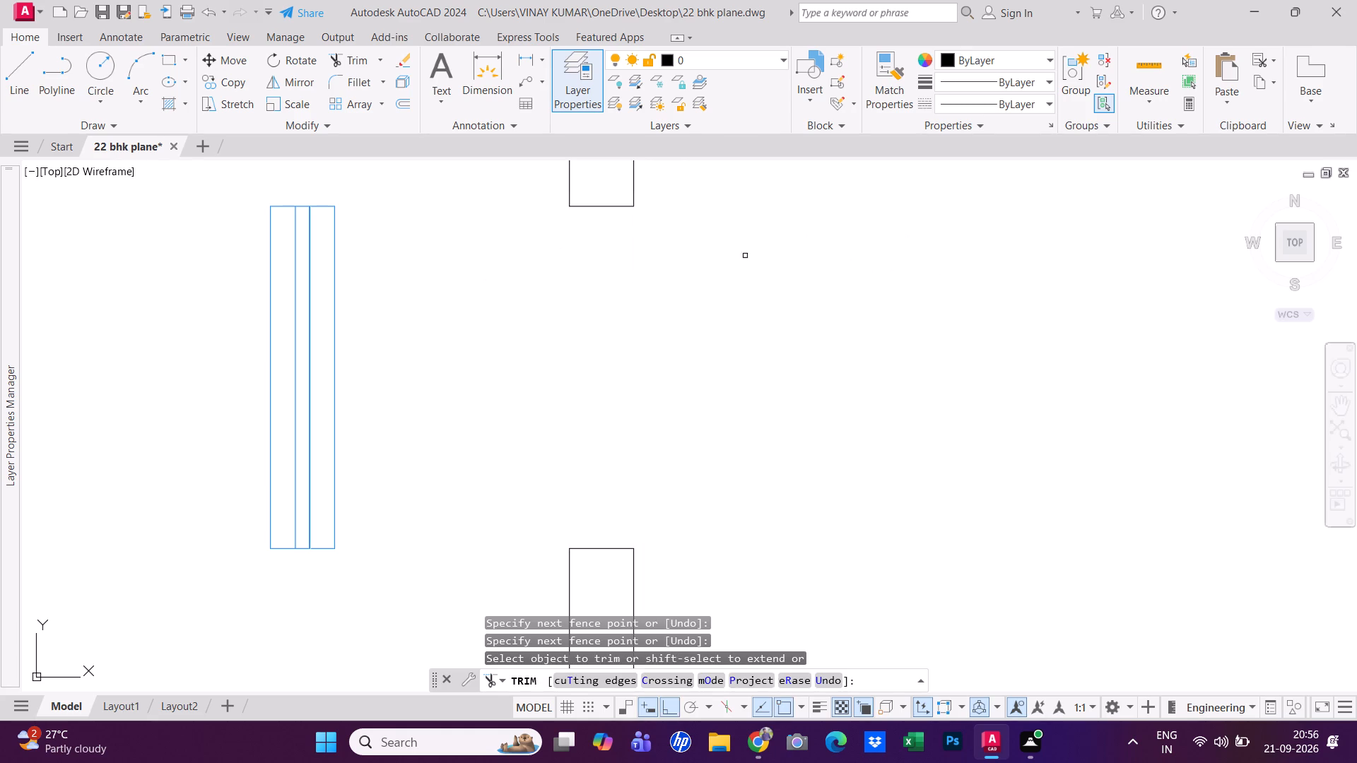
key("Escape")
key("Escape")
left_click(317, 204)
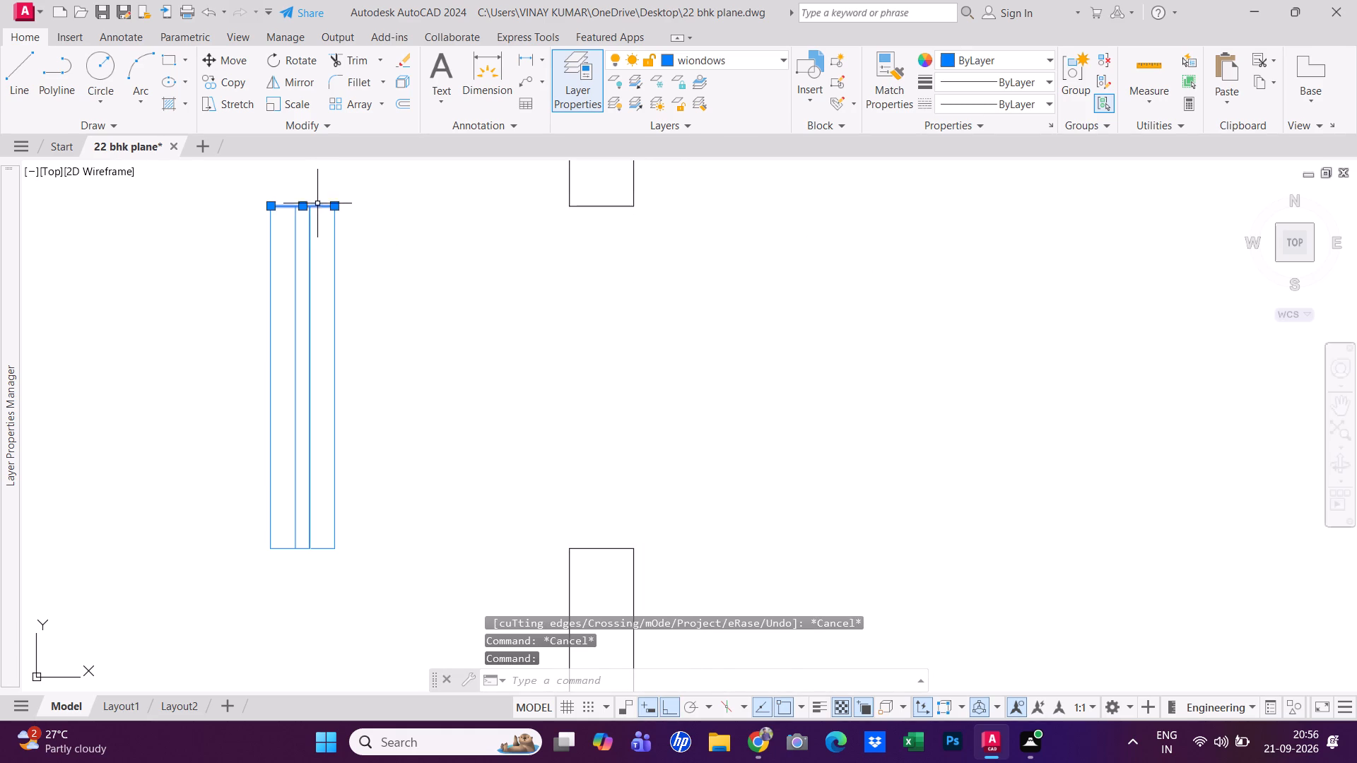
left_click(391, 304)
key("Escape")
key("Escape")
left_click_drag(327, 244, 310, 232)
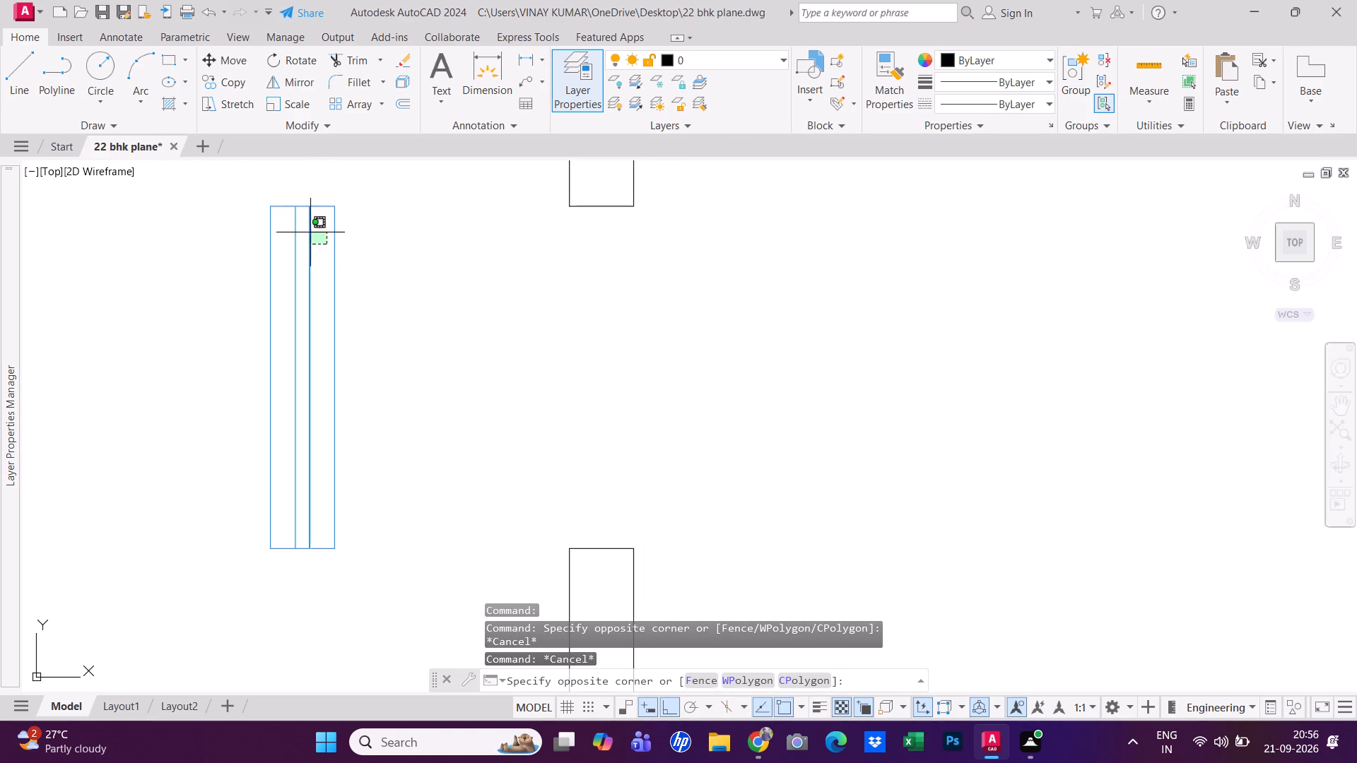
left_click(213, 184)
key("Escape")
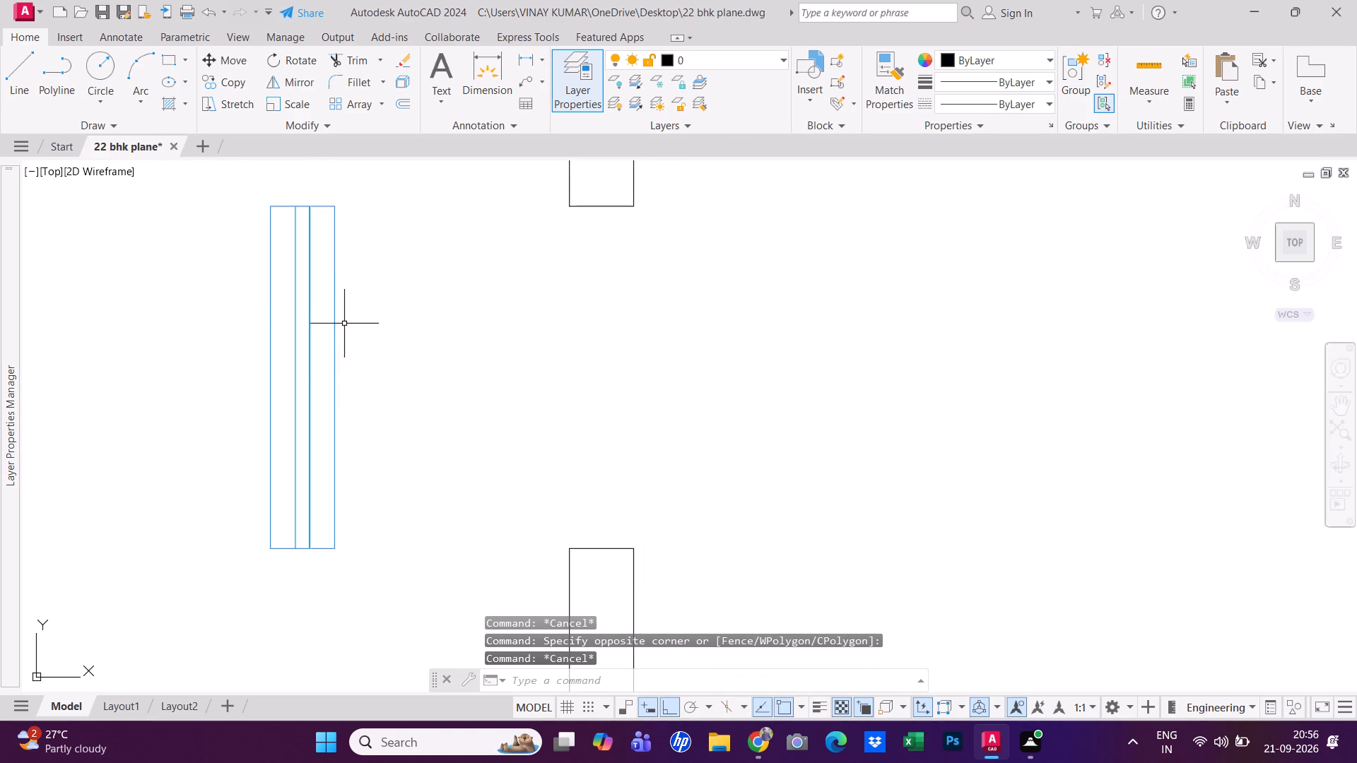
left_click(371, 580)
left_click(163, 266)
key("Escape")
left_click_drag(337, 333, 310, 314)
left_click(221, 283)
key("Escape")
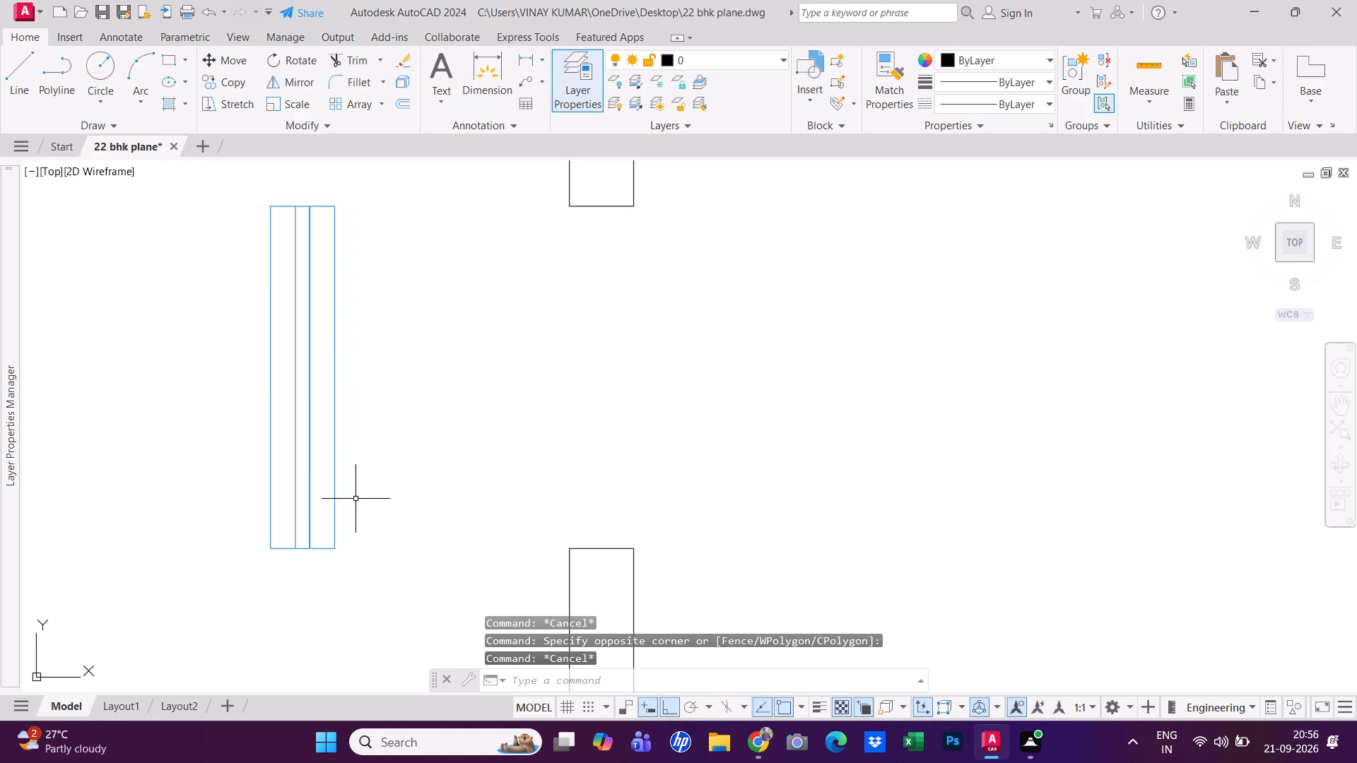
Group all the lines of the window symbol, including its top and bottom edges, into one object.
left_click(356, 587)
left_click(150, 181)
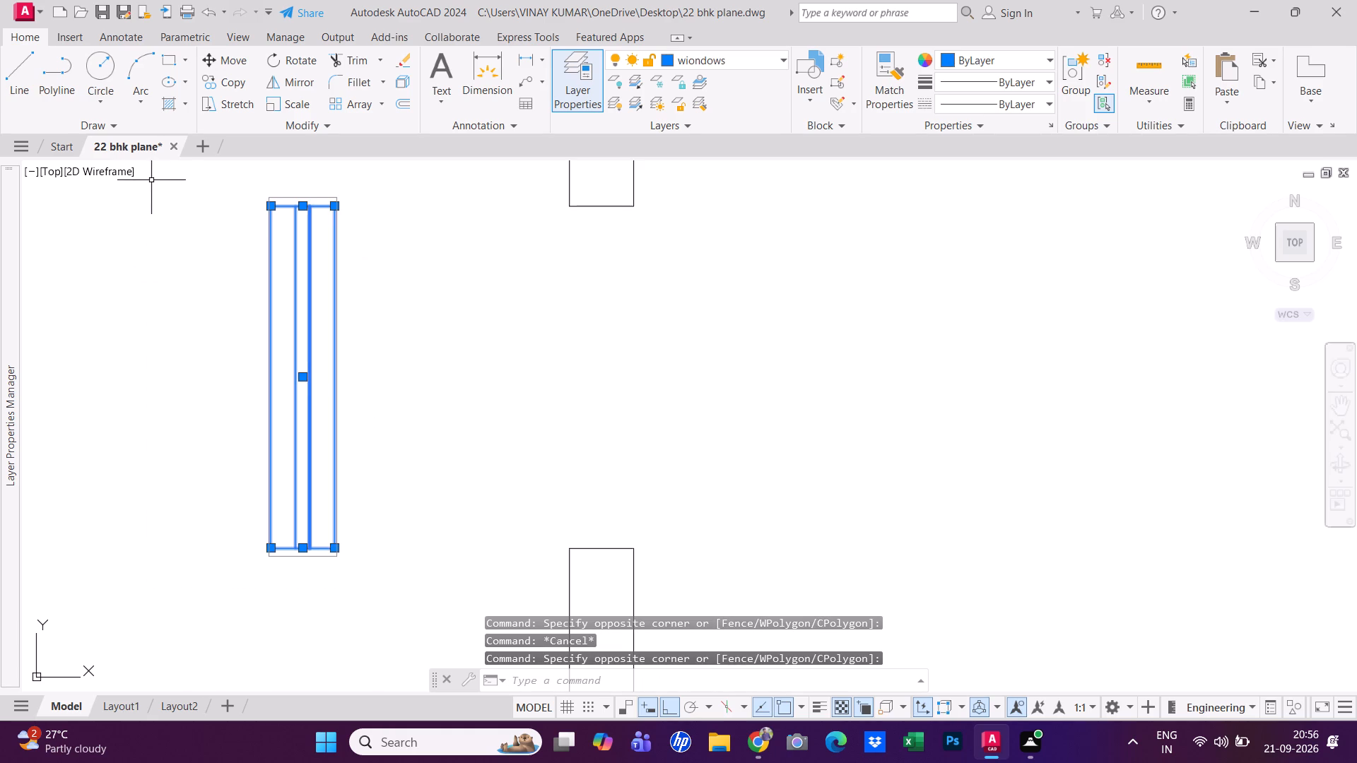
type("g")
key("space")
key("Escape")
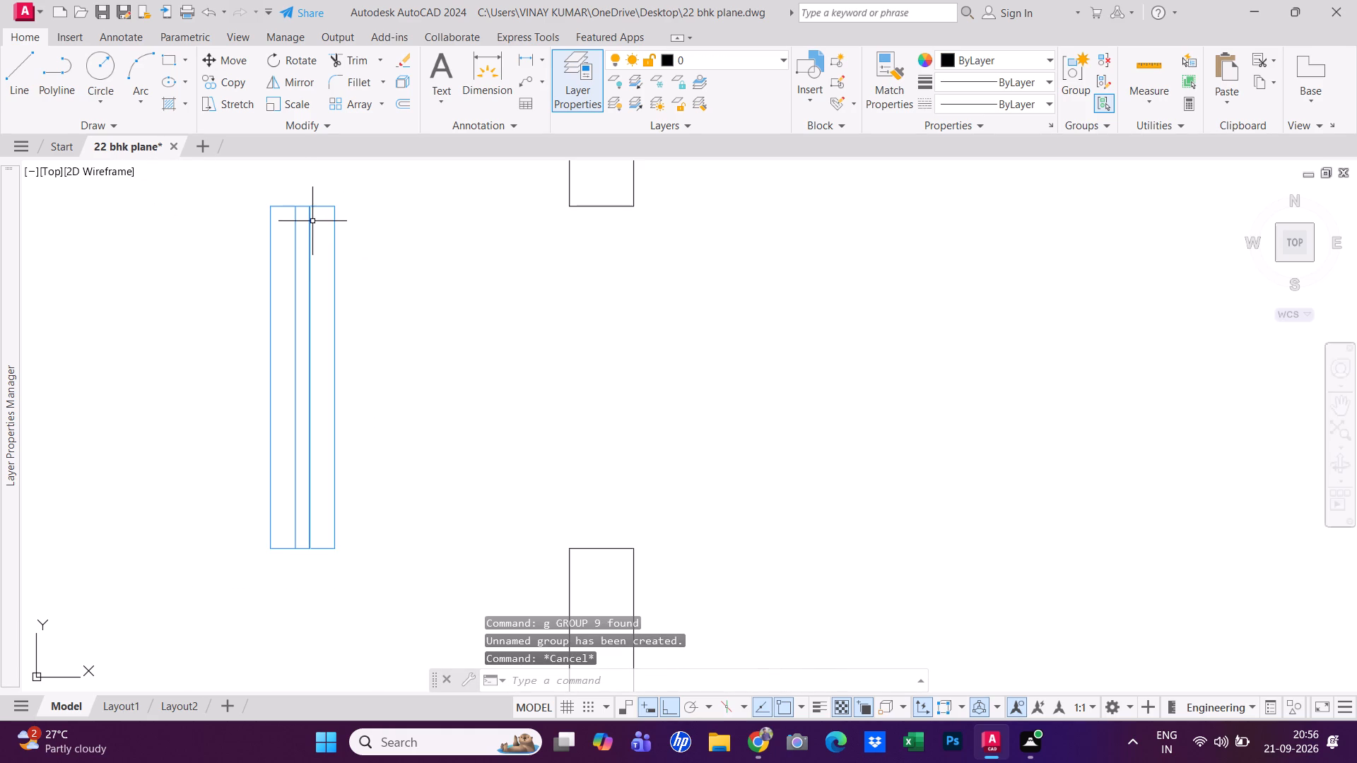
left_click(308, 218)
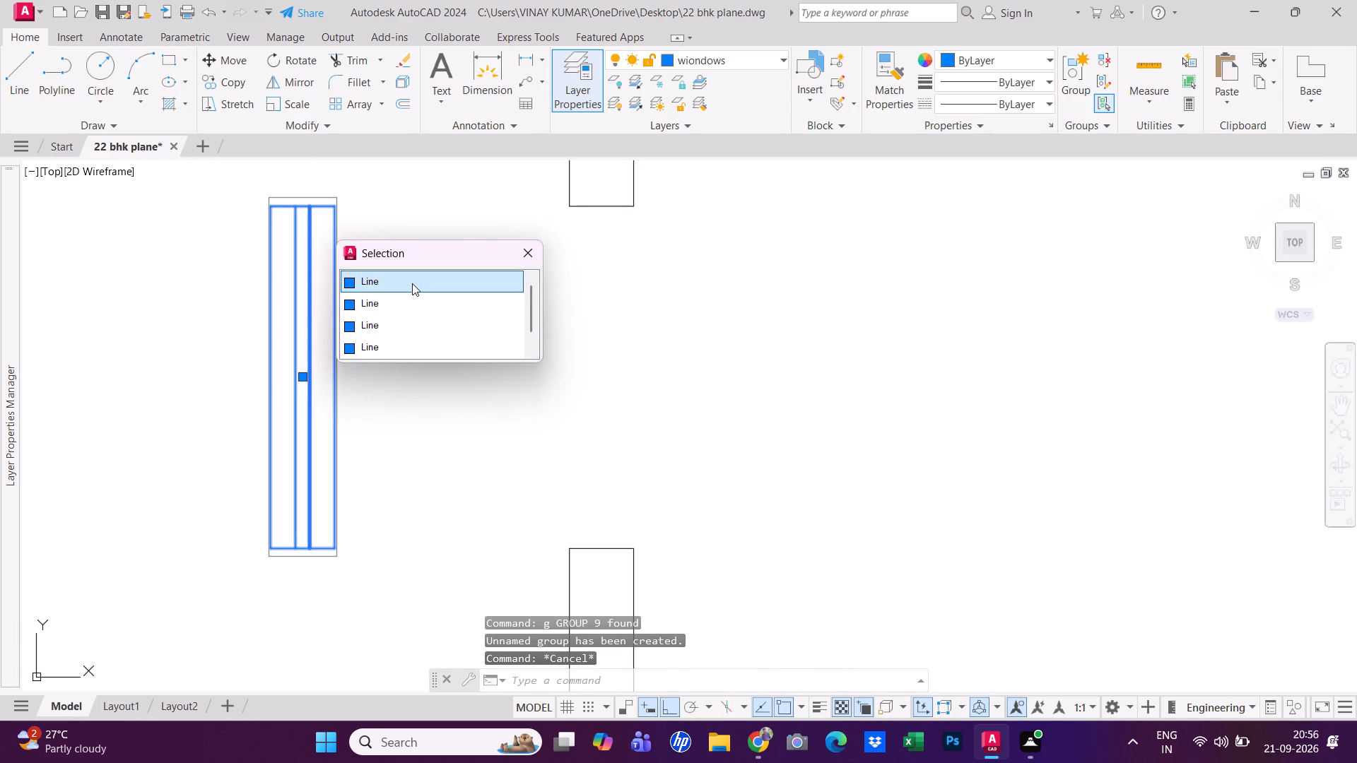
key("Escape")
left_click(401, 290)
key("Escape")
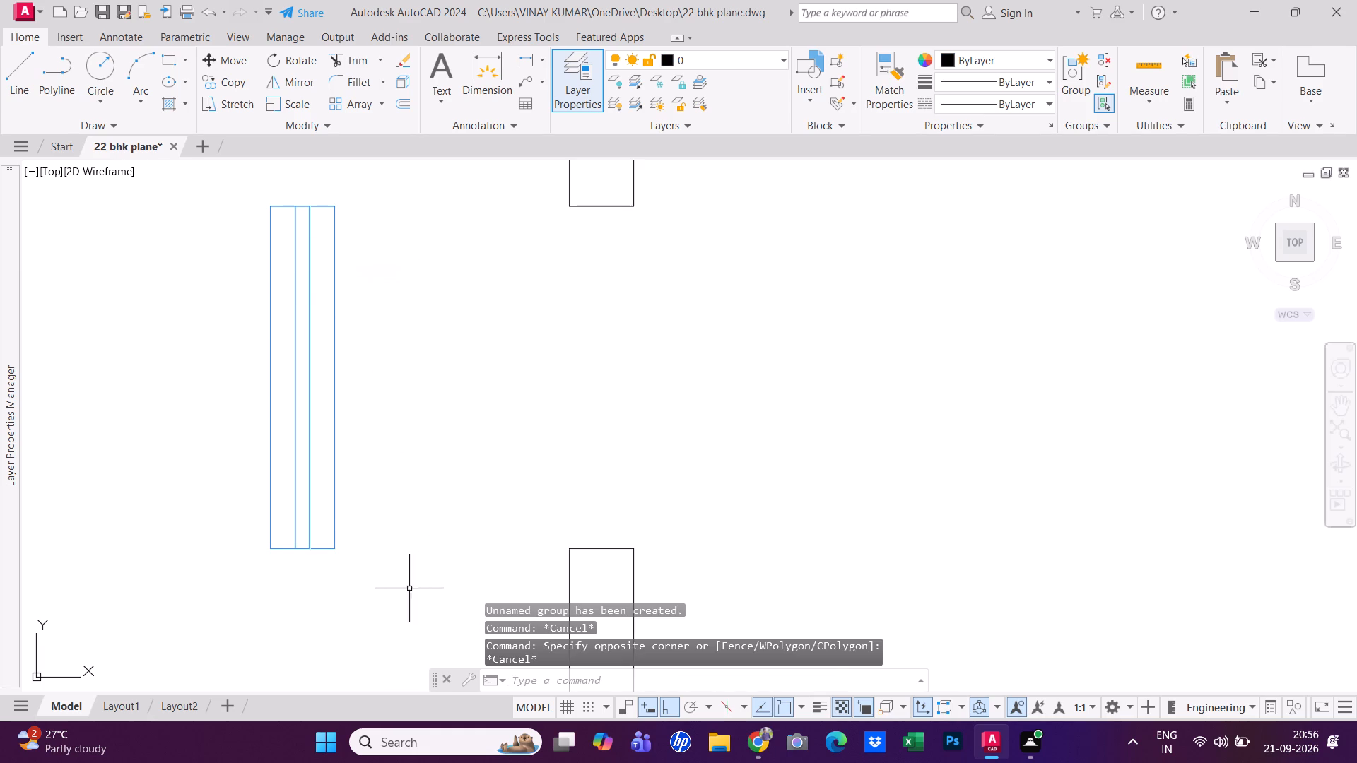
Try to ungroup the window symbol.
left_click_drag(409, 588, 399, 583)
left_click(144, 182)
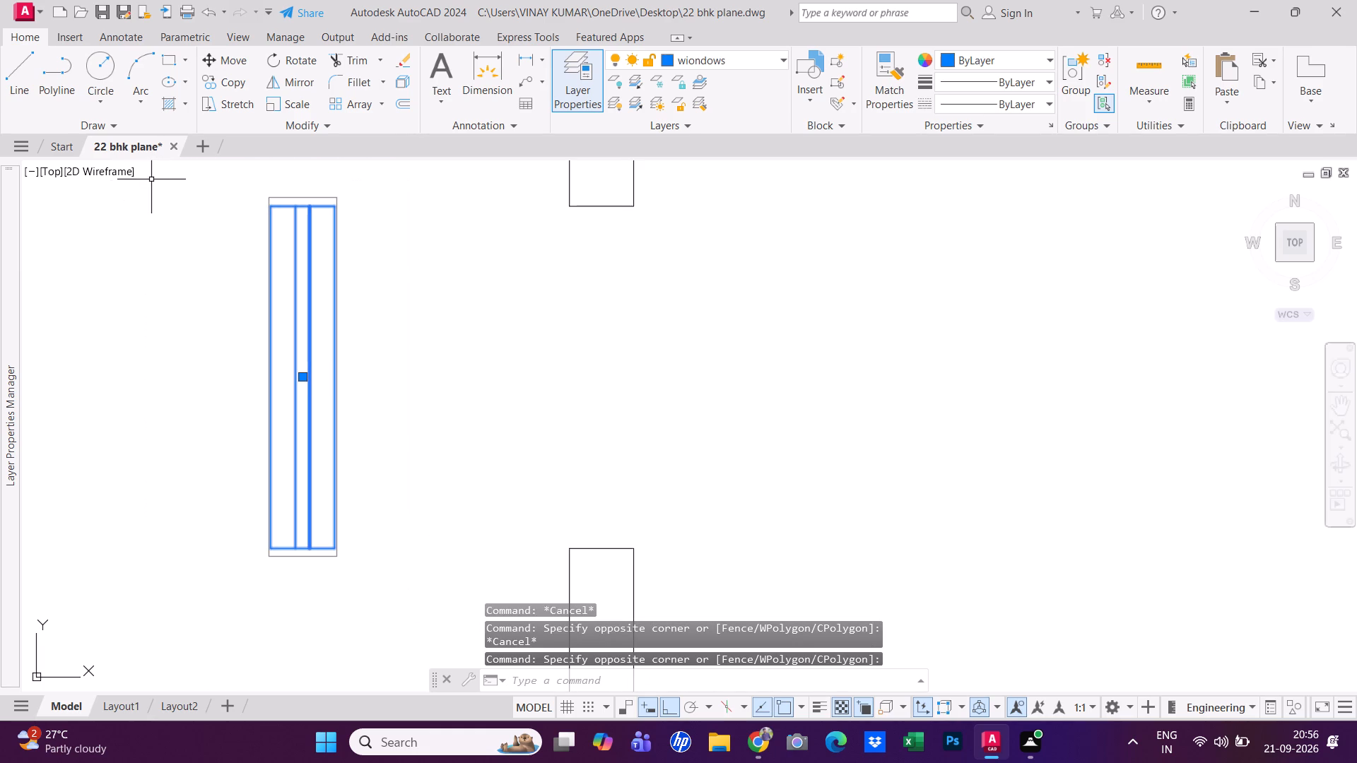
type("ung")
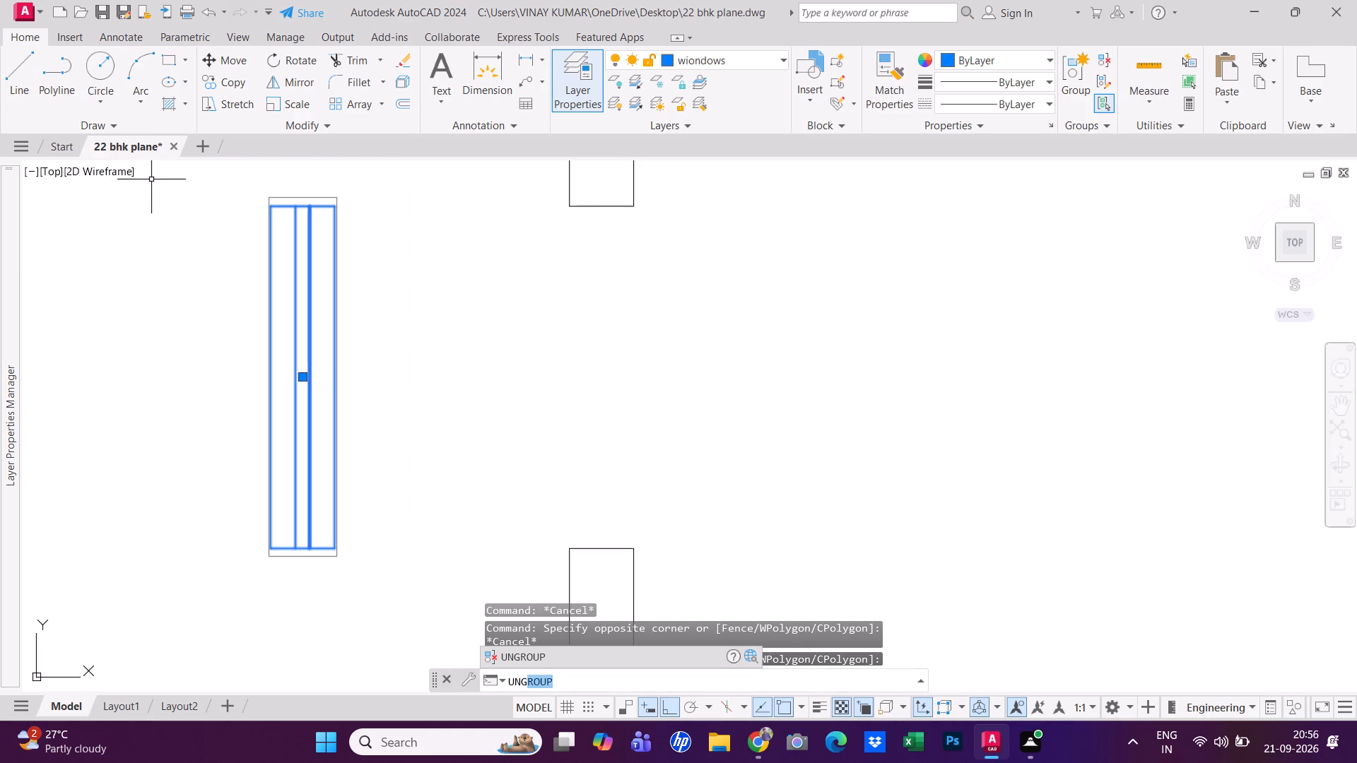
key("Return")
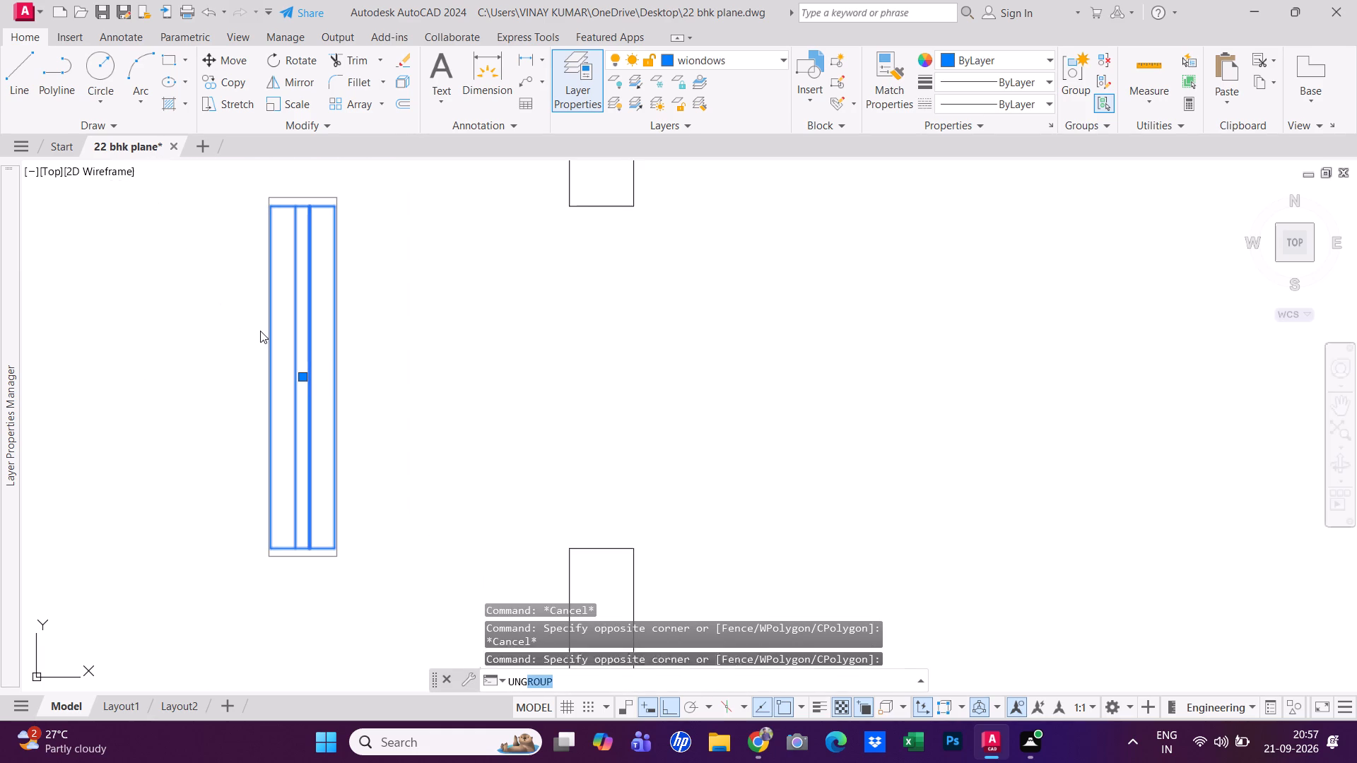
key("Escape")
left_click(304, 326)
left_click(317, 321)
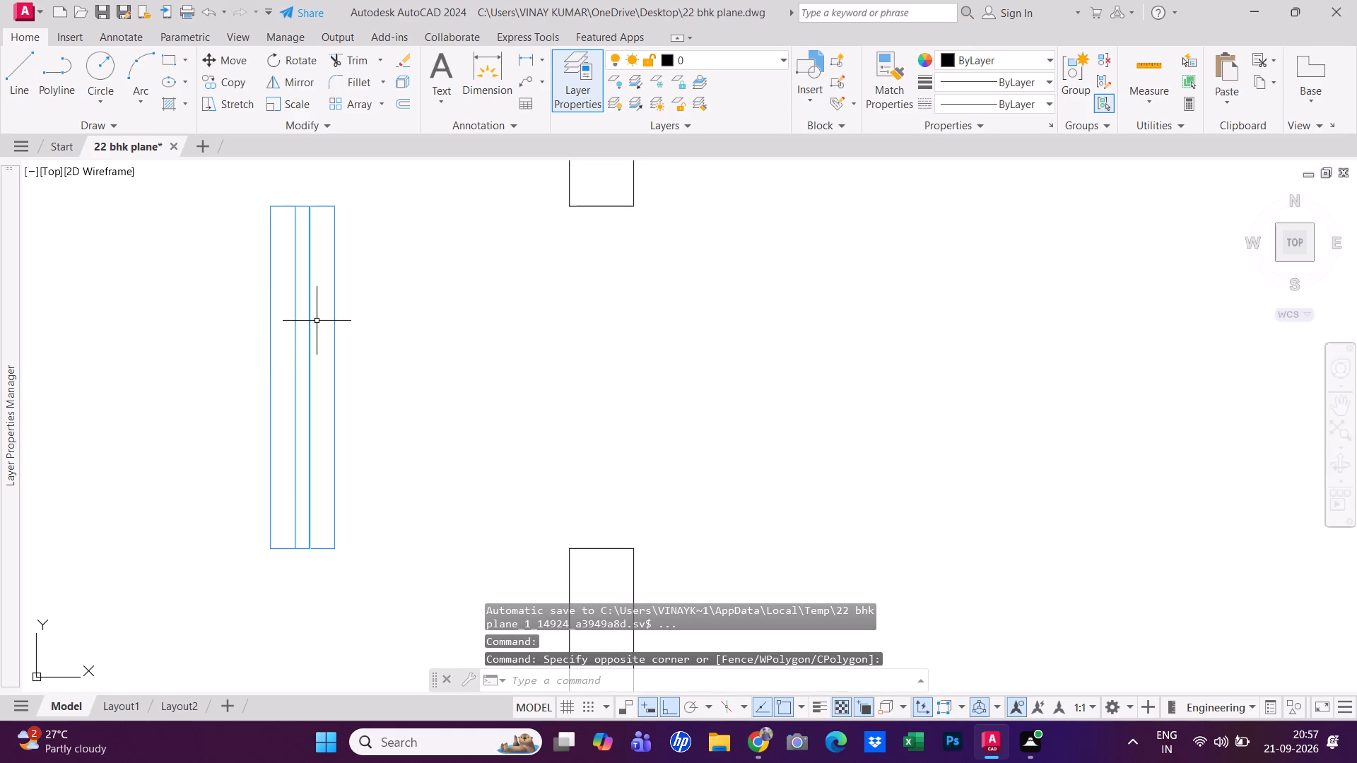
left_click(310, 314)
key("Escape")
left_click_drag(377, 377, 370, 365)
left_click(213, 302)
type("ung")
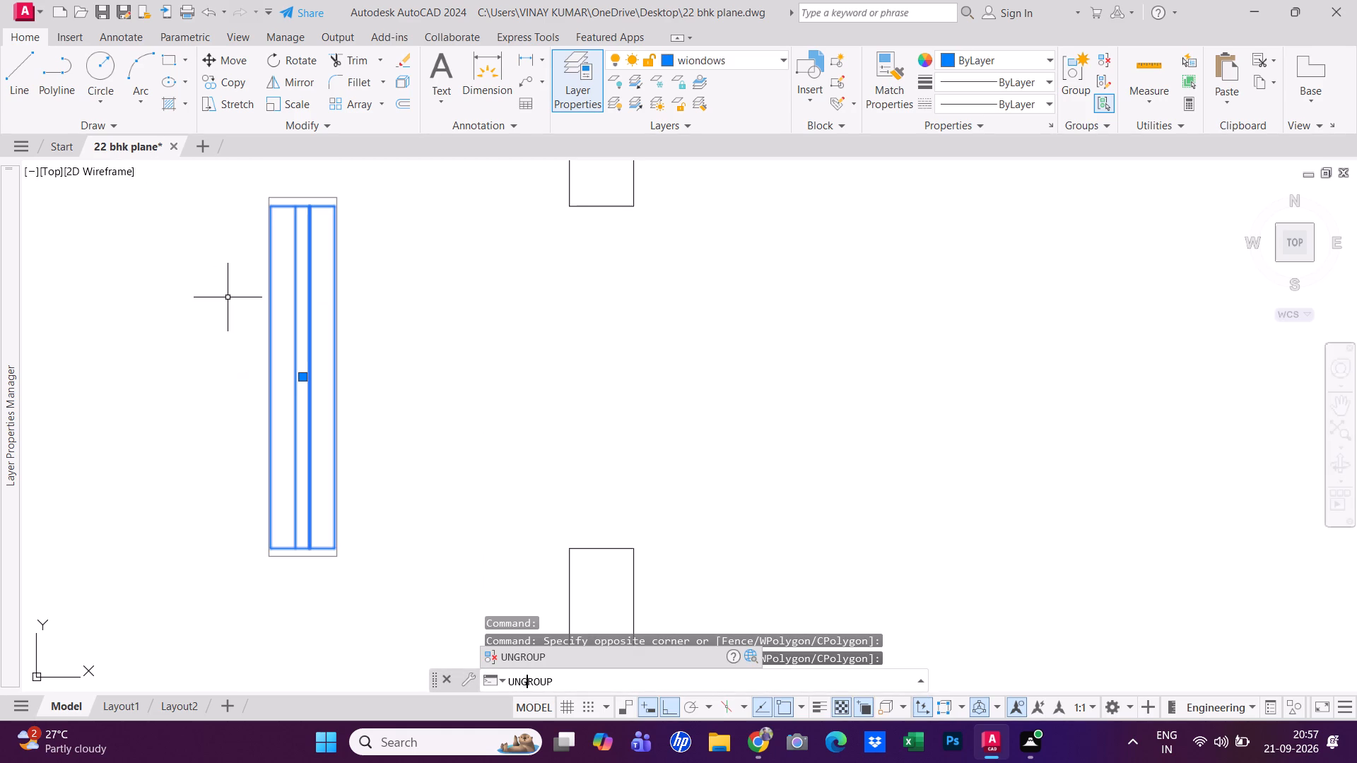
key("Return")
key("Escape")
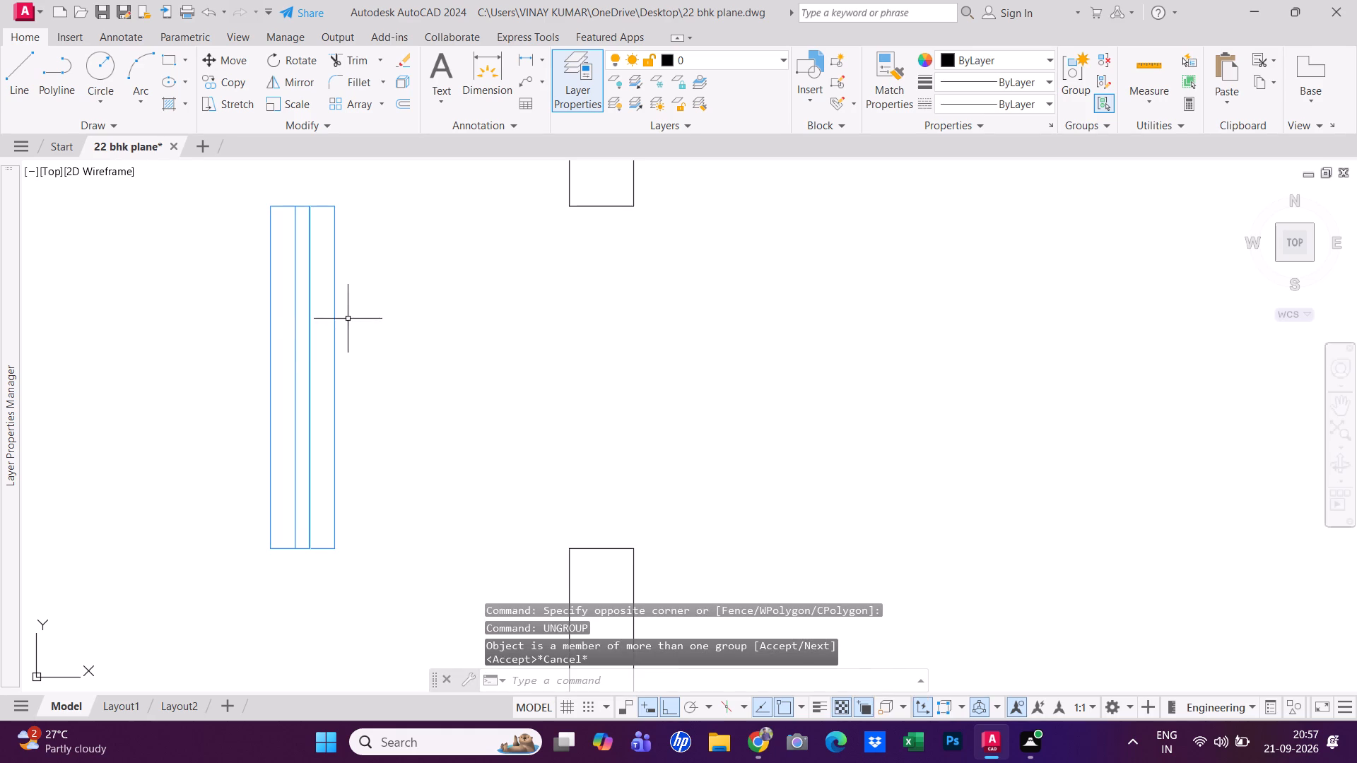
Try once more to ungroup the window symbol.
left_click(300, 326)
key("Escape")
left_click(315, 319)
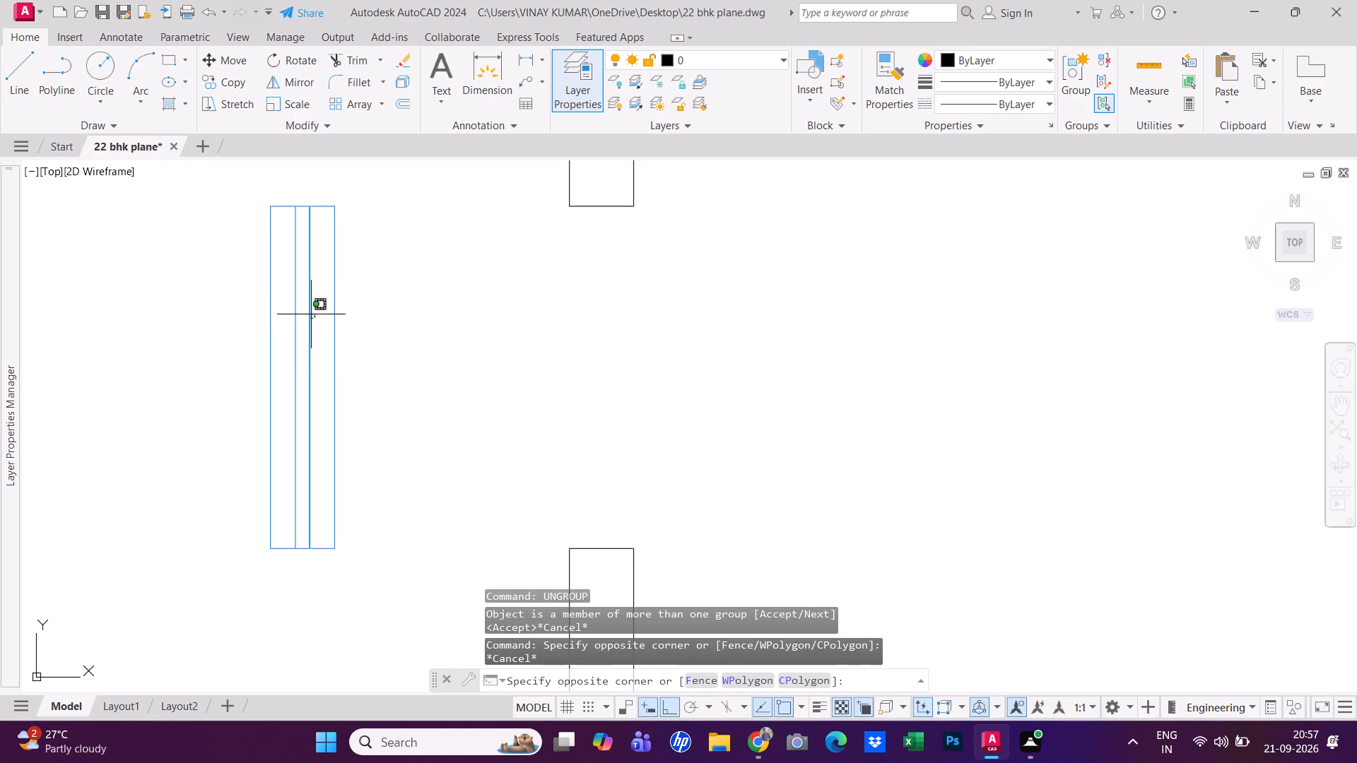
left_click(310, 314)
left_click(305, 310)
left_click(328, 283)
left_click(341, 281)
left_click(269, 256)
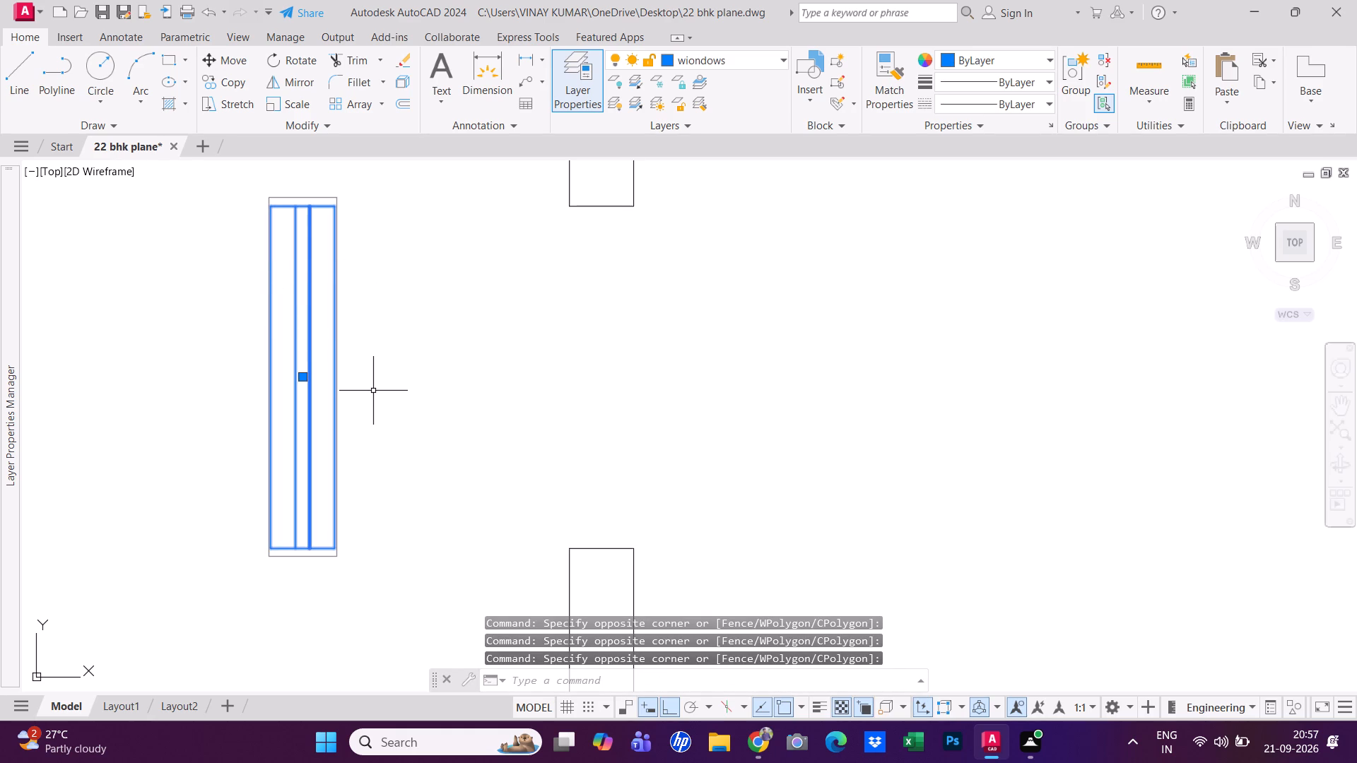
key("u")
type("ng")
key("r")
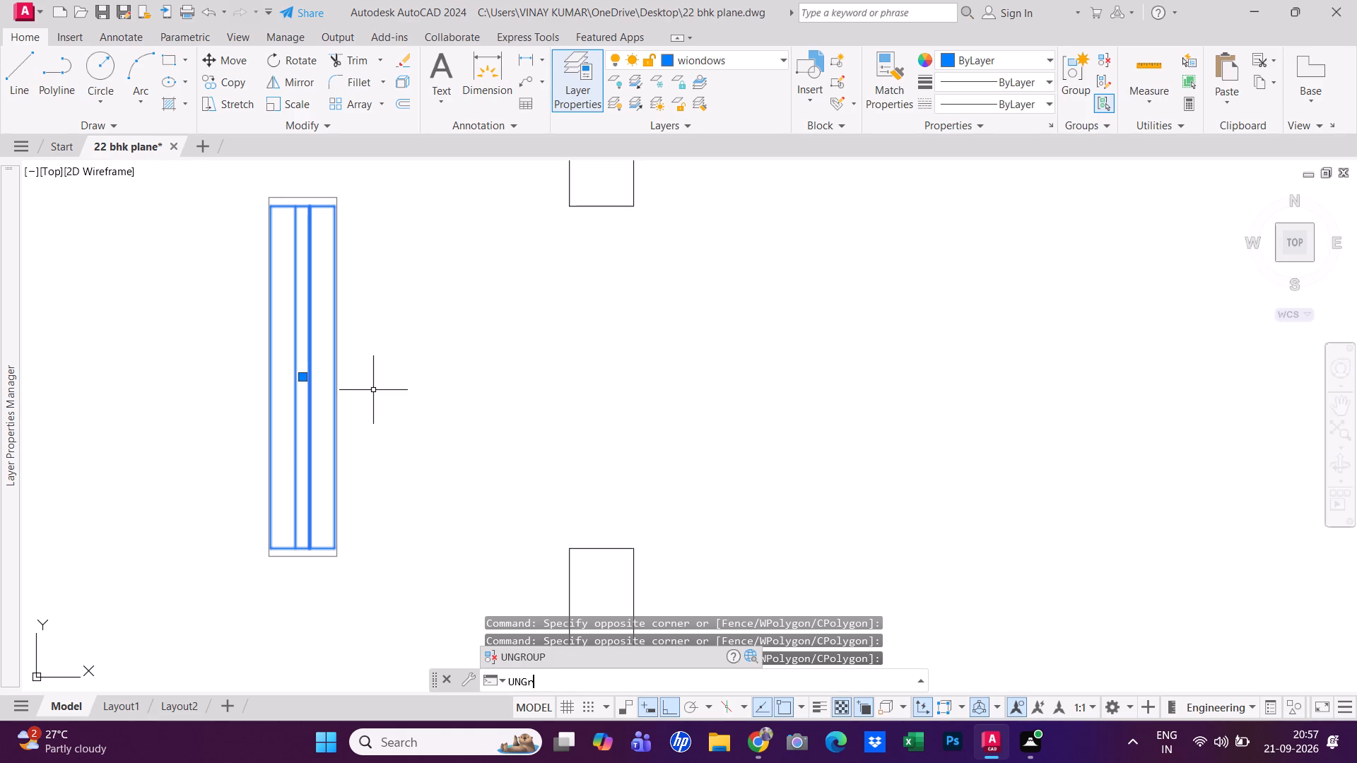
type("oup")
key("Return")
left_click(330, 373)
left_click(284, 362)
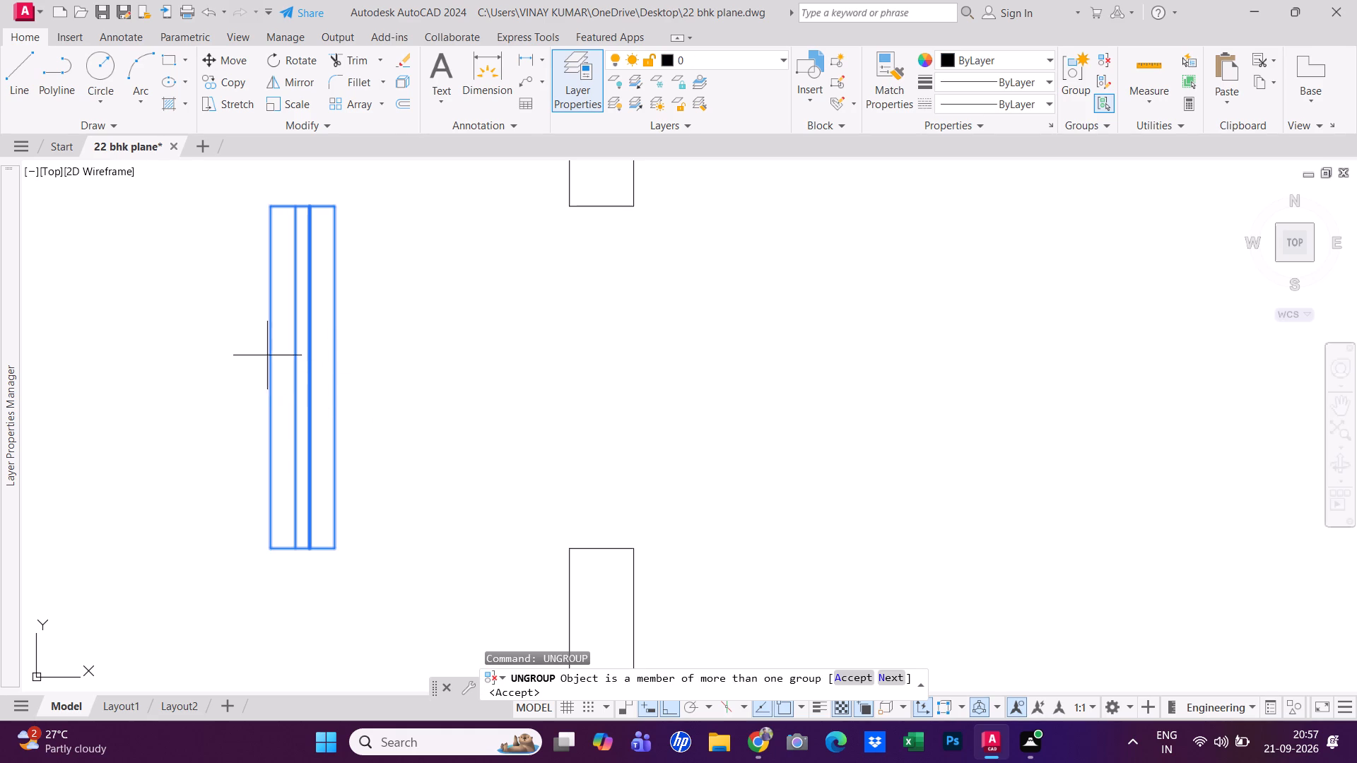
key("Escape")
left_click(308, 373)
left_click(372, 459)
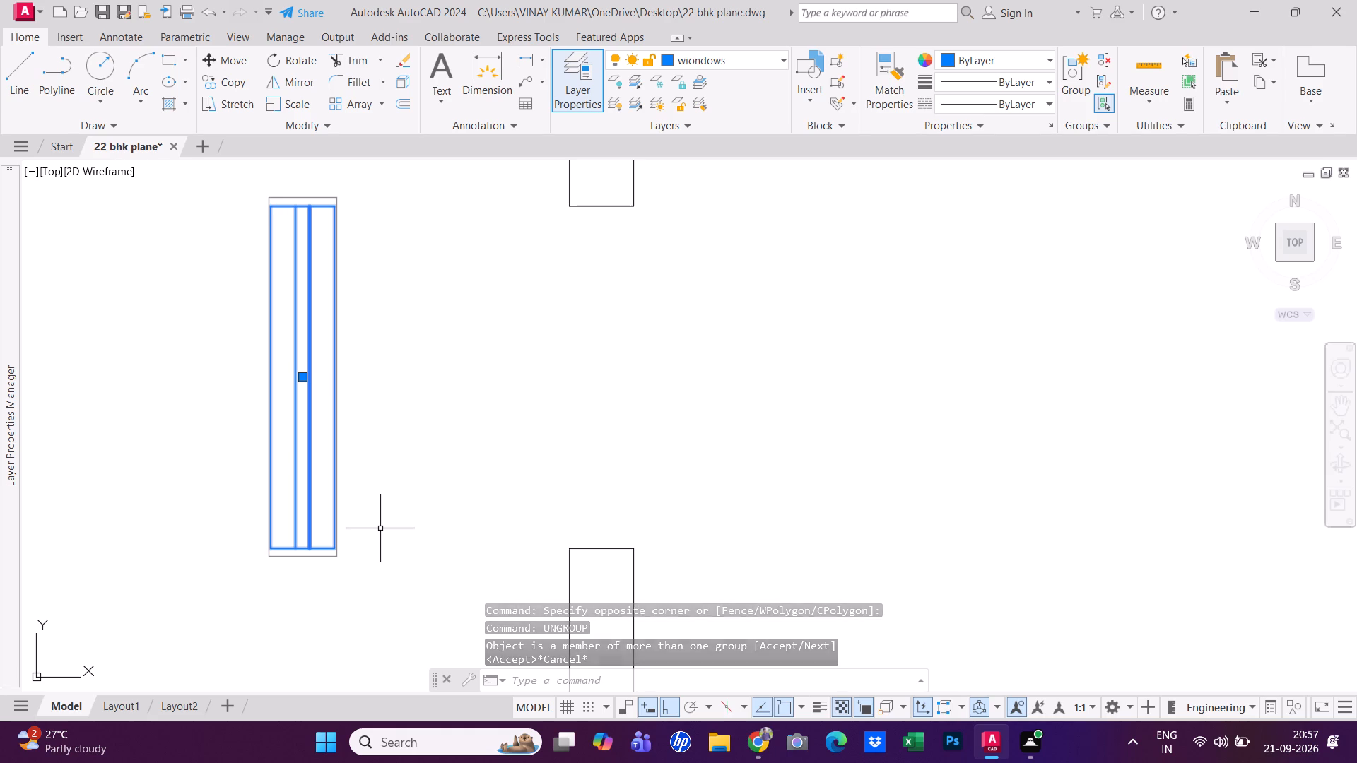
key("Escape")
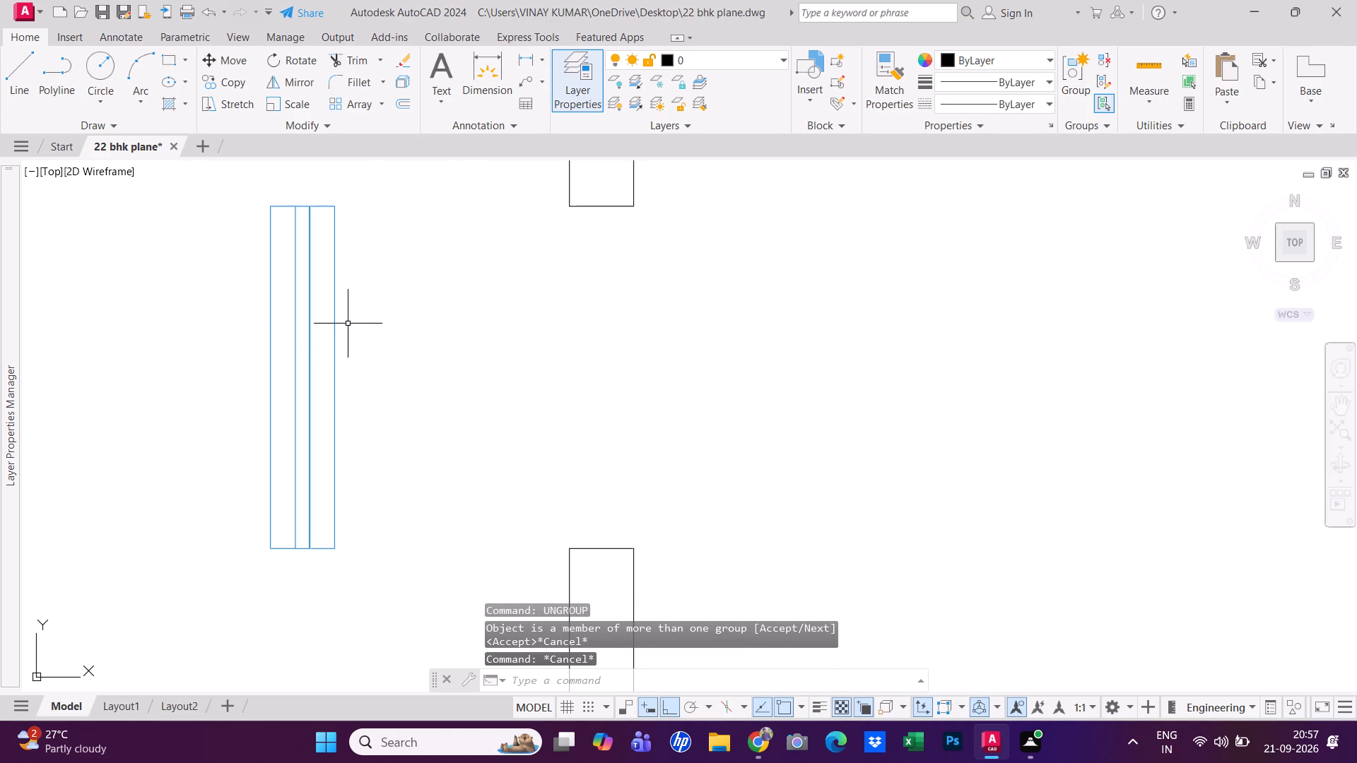
Copy the window symbol by its upper east corner onto the matching corner of the trimmed opening in the west wall.
left_click(315, 317)
left_click(267, 309)
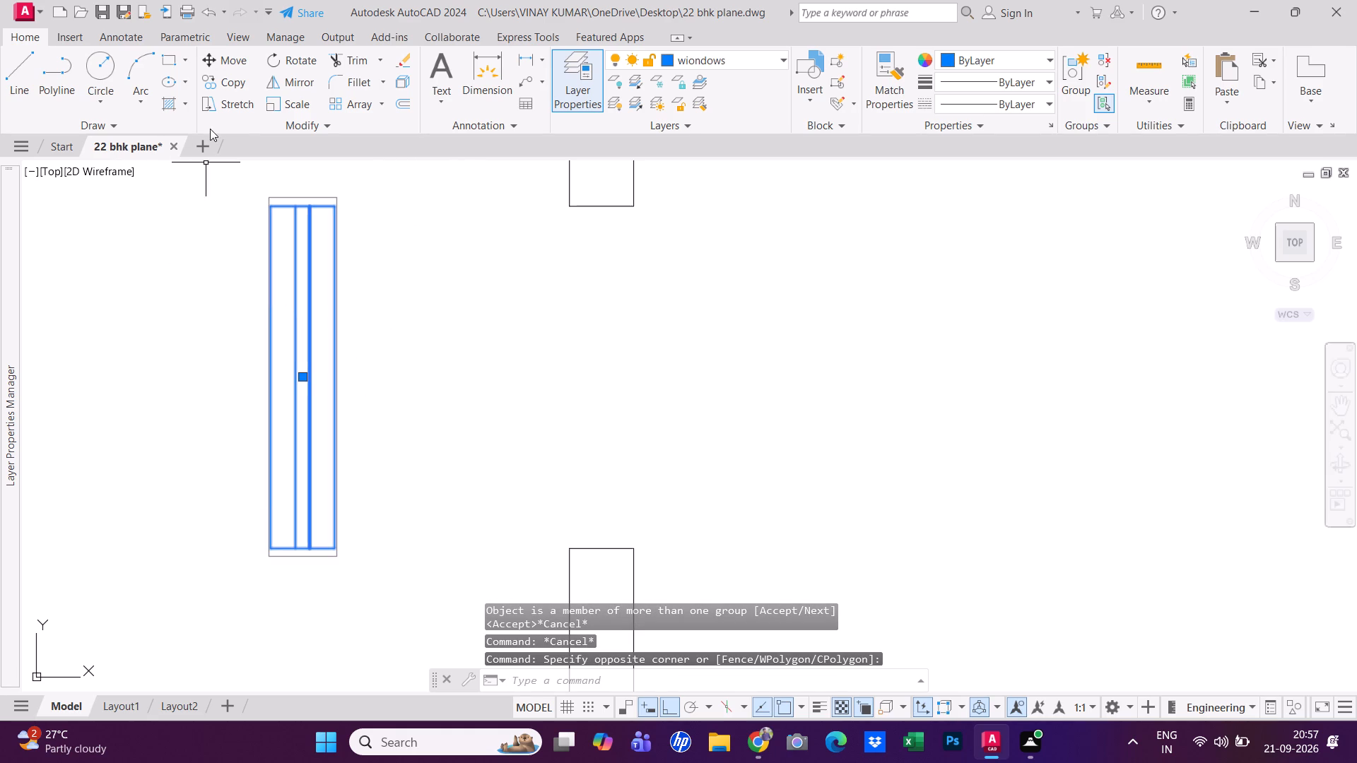
left_click(233, 85)
left_click(332, 208)
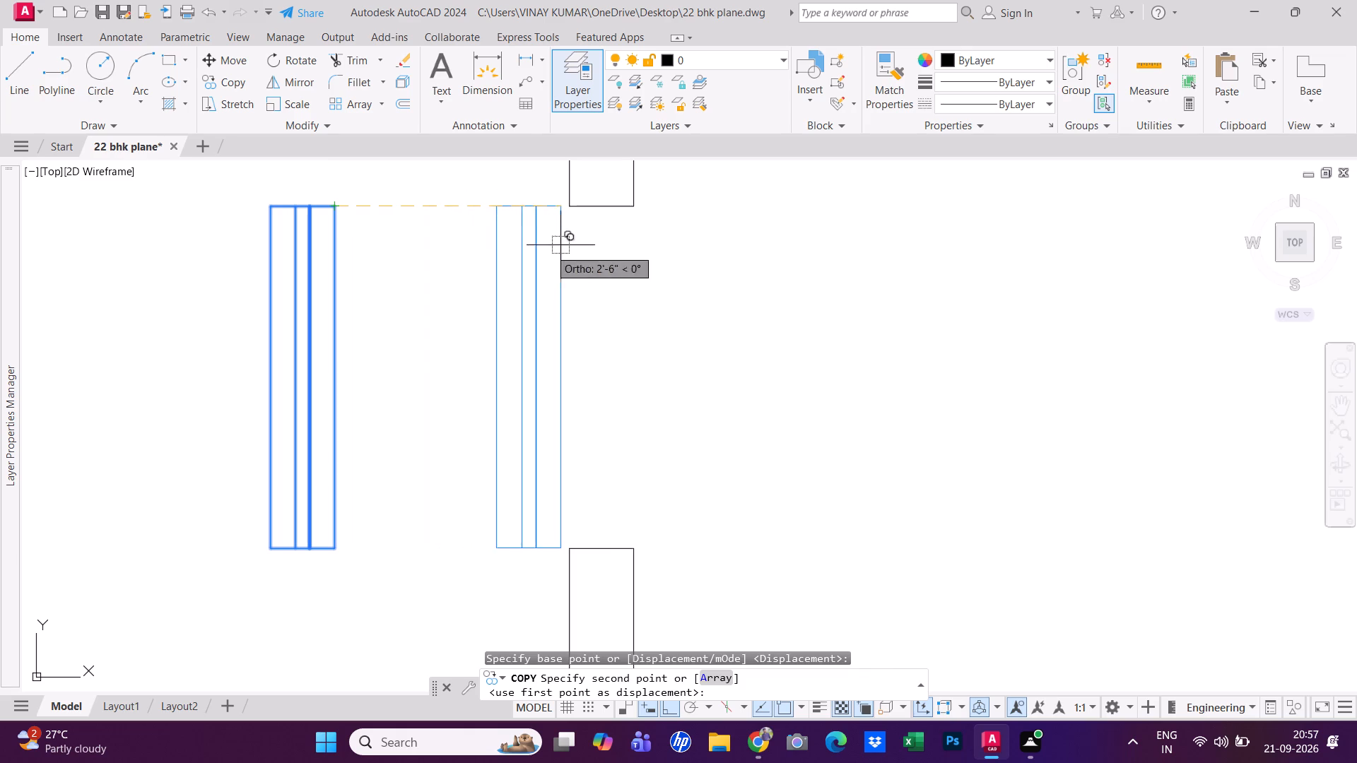
left_click(633, 206)
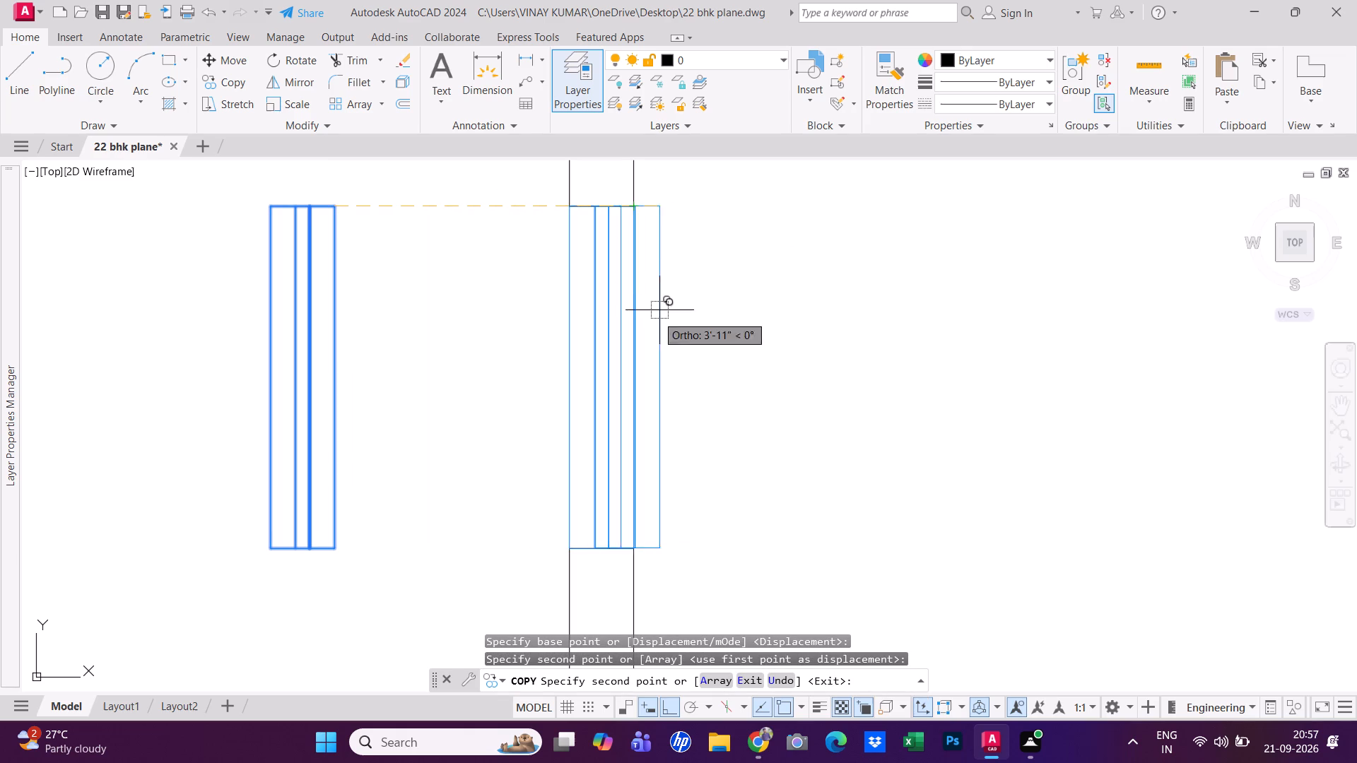
scroll(650, 331, "down", 2)
key("Escape")
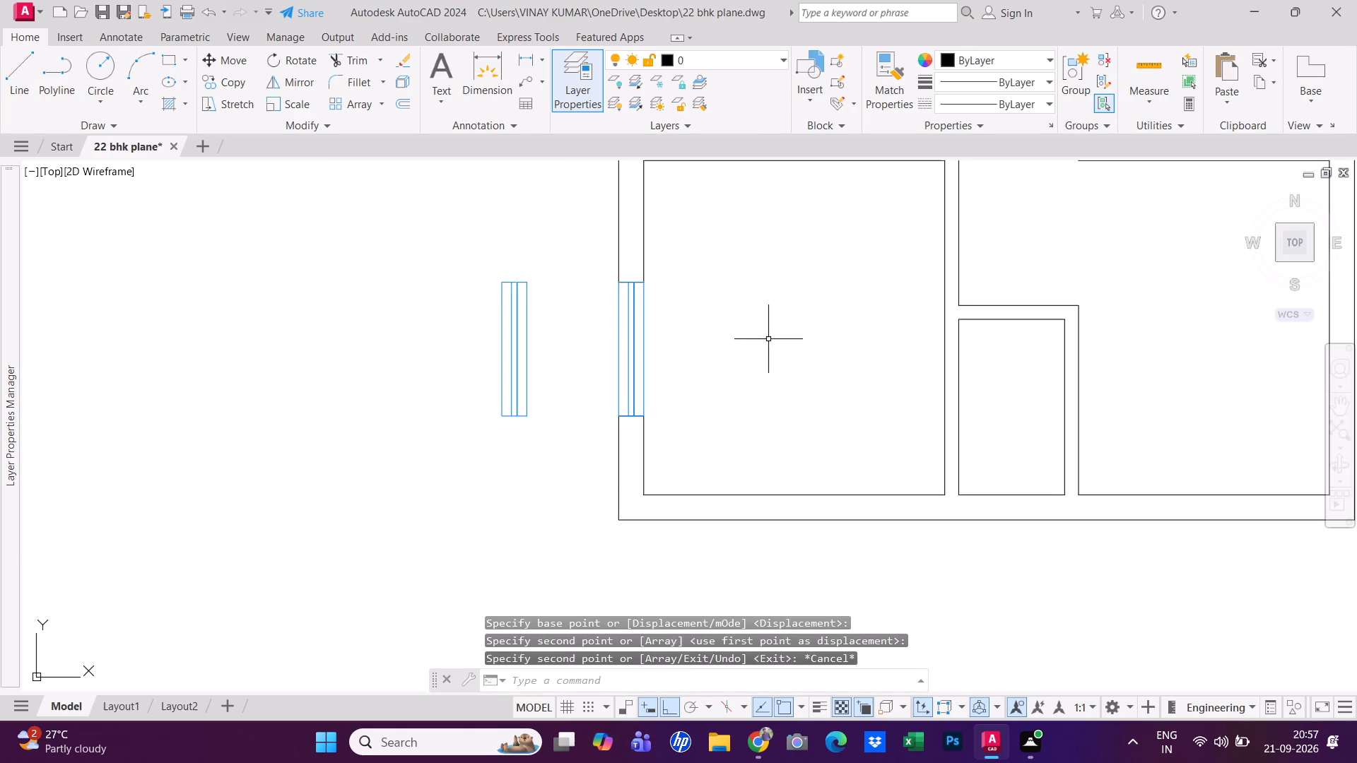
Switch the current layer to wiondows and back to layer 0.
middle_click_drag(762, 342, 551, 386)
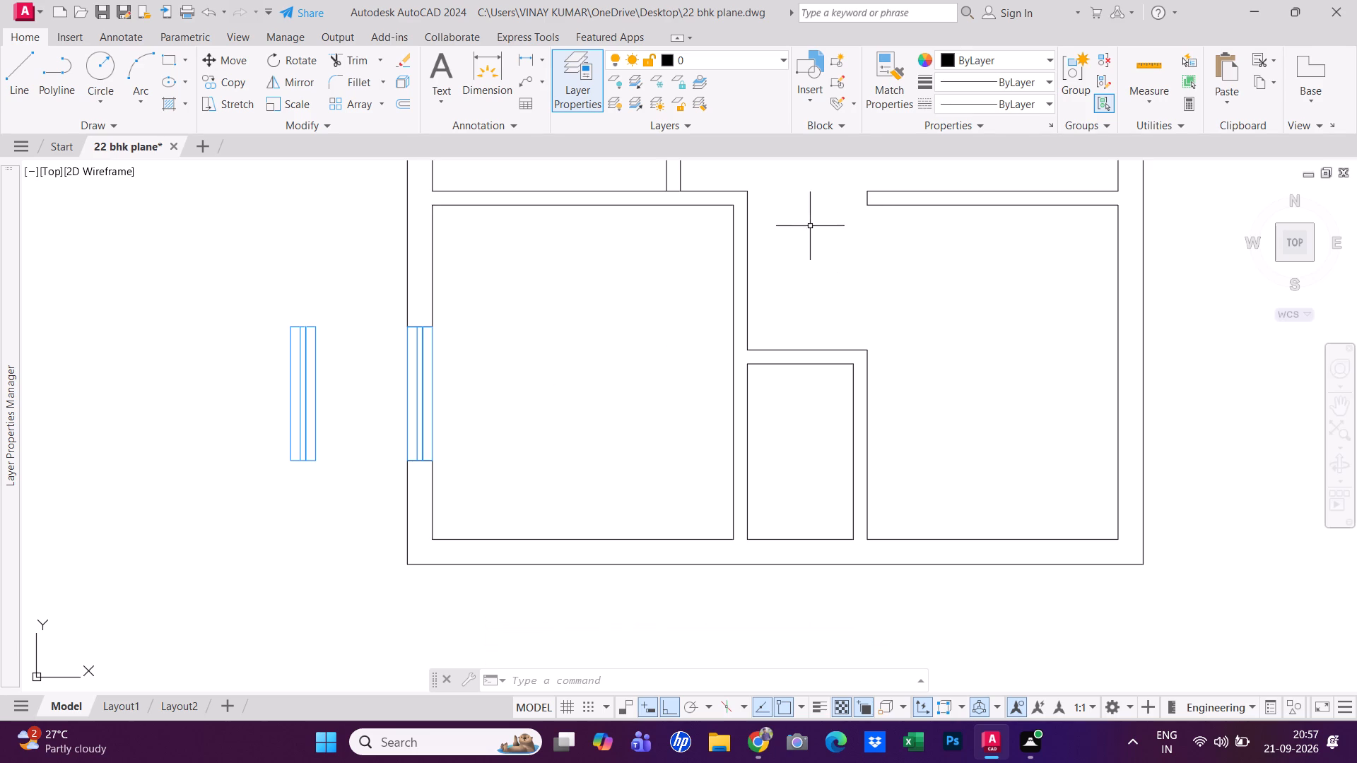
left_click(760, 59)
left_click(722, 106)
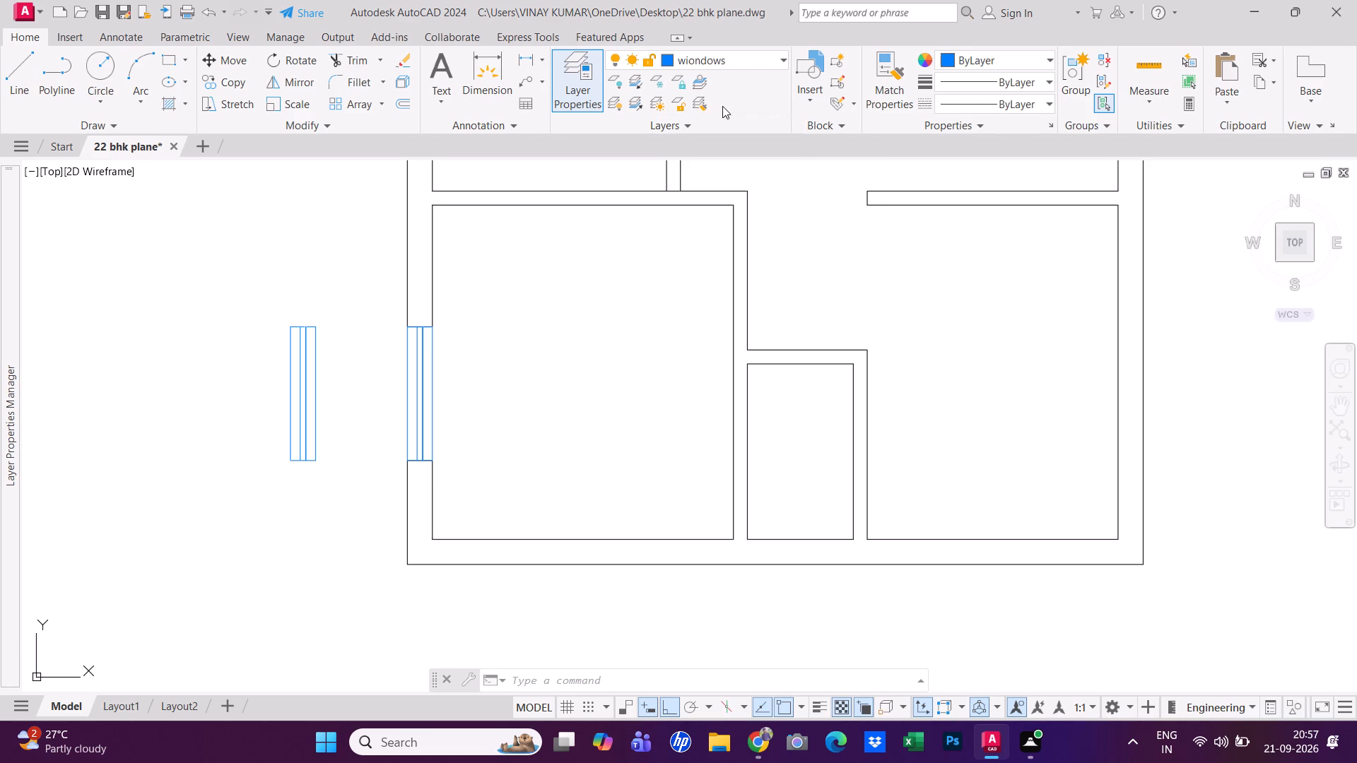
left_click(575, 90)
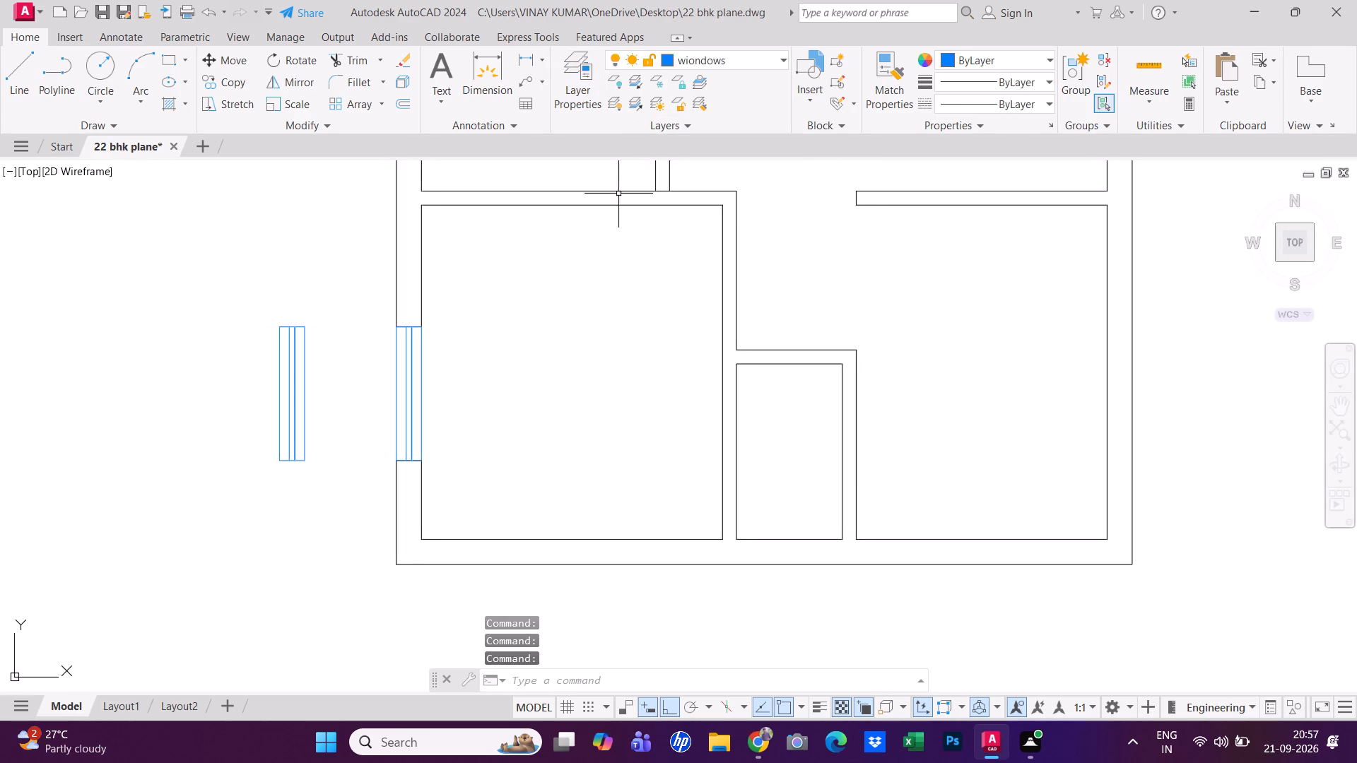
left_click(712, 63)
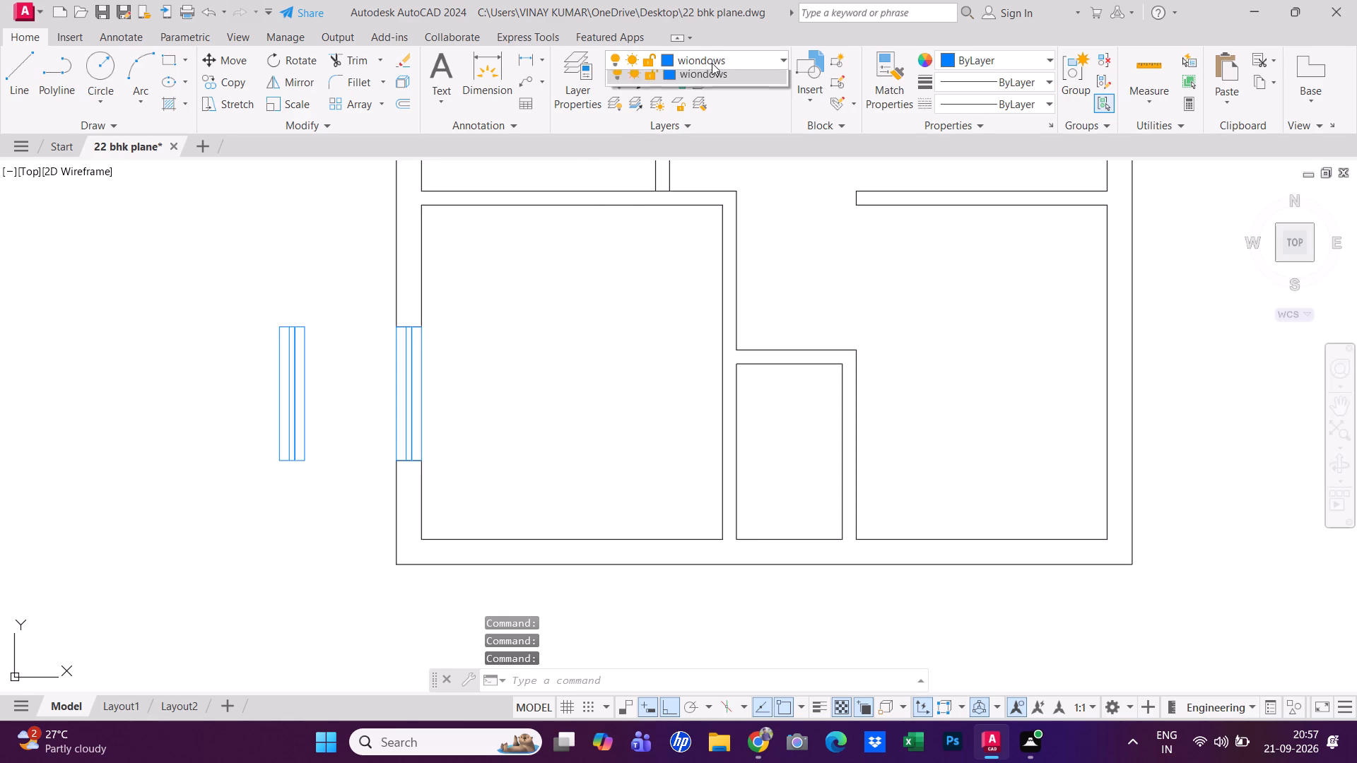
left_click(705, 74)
Change the wiondows layer's colour to index colour 160.
left_click(582, 78)
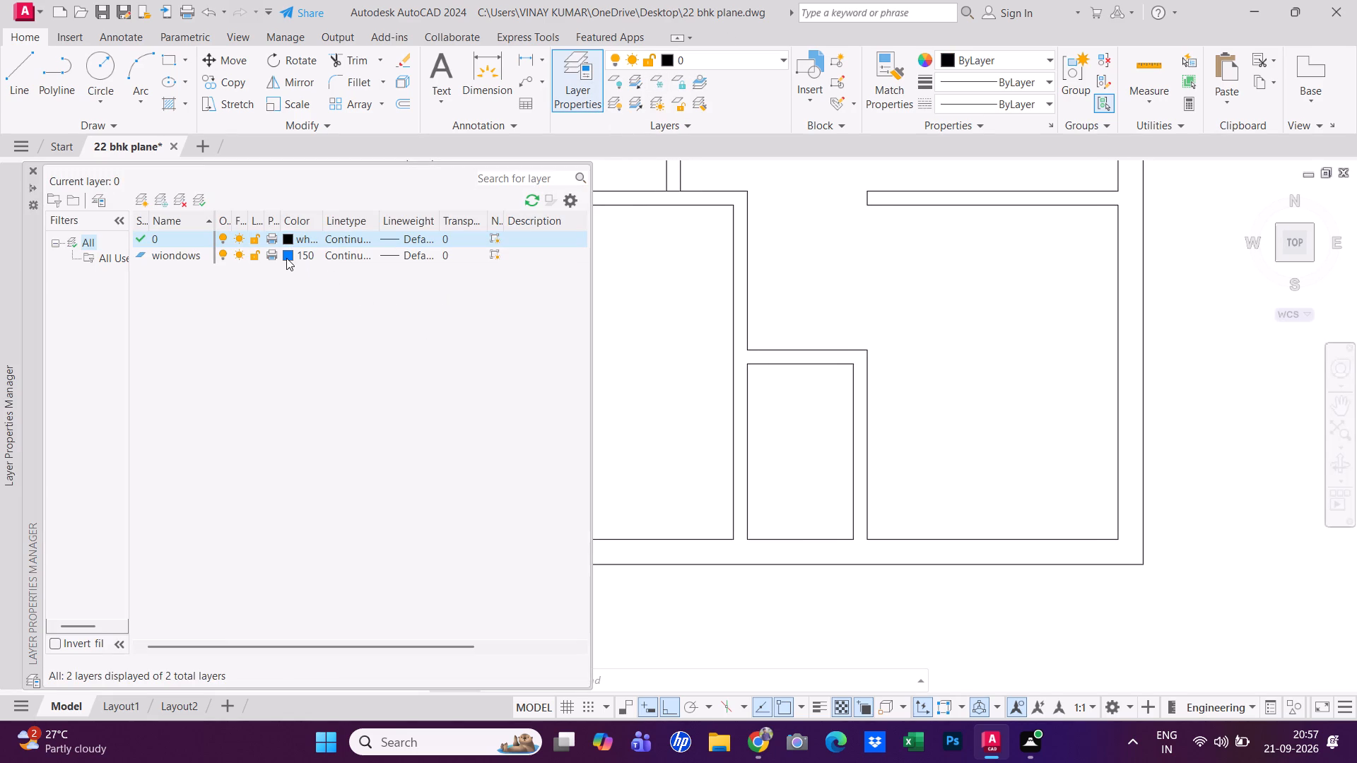
left_click(287, 257)
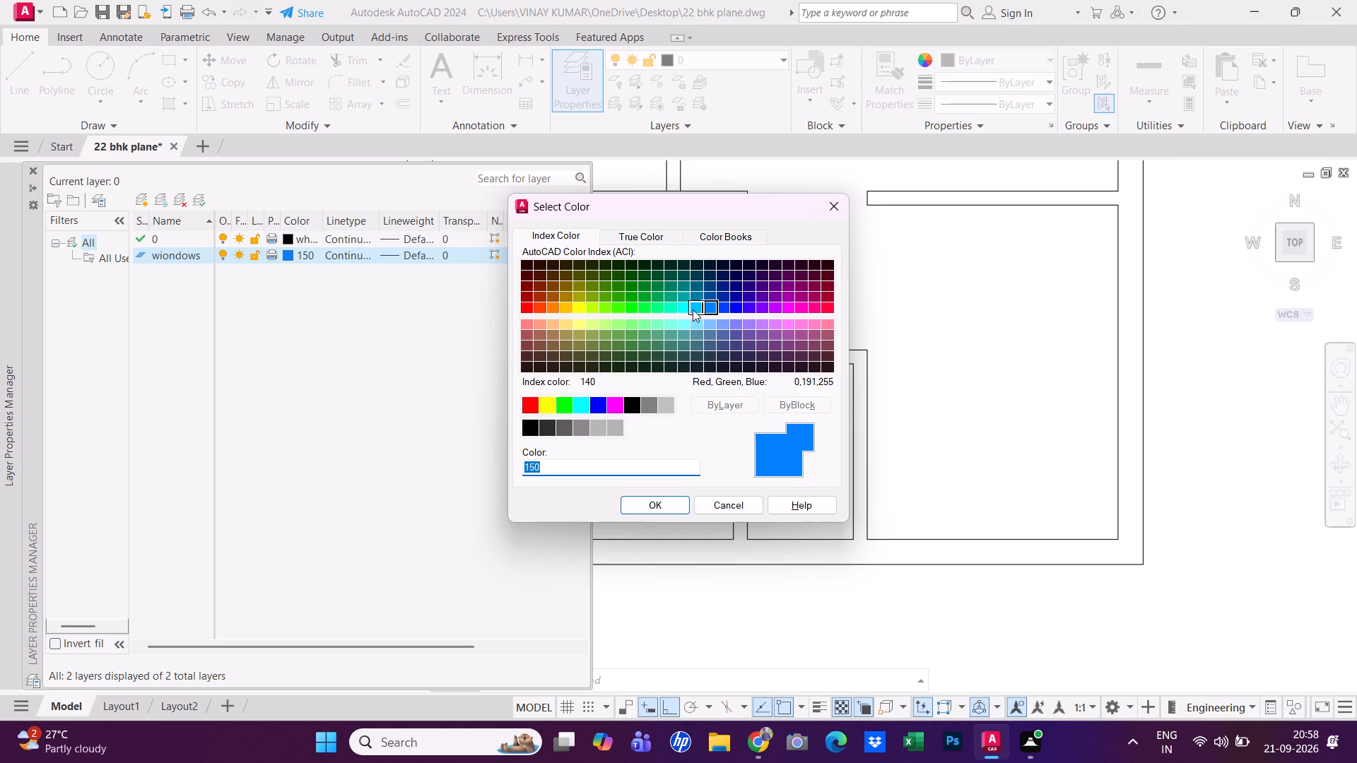
left_click(726, 314)
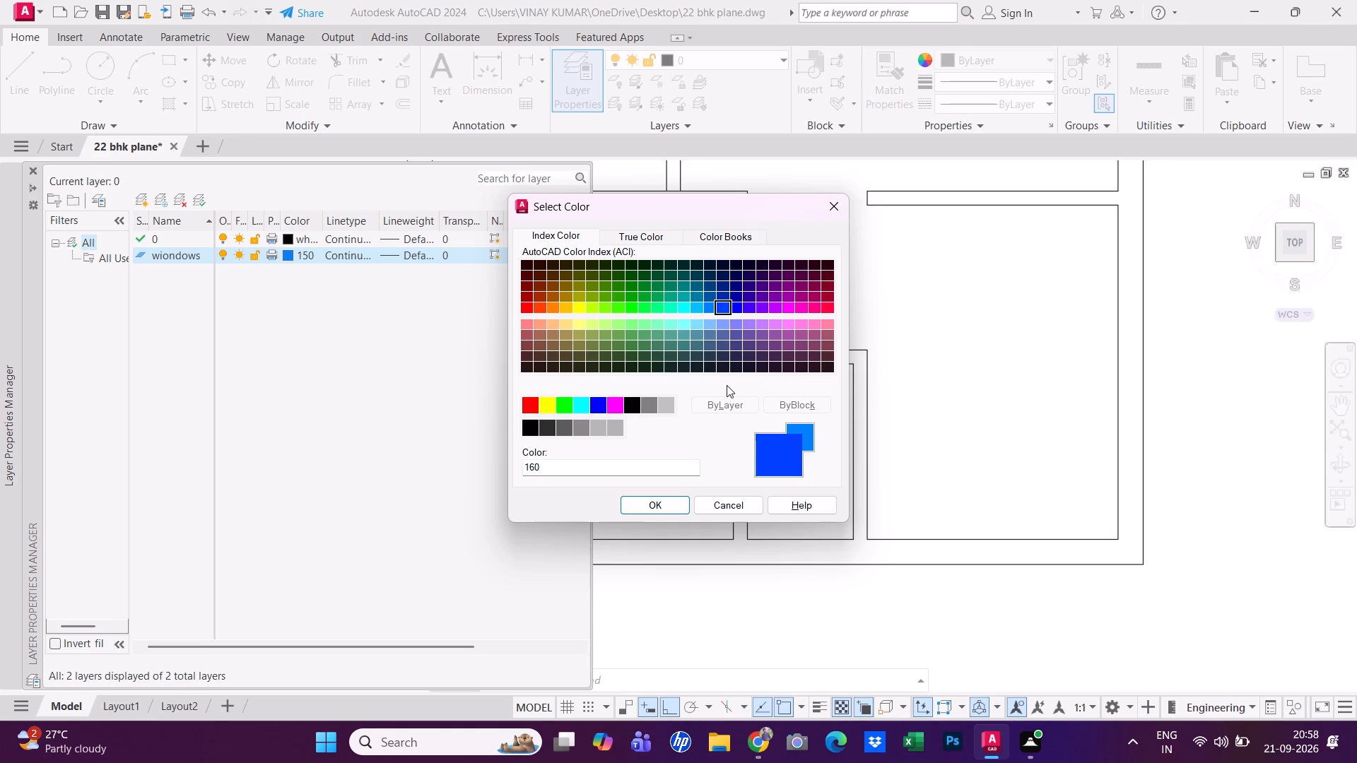
left_click(676, 506)
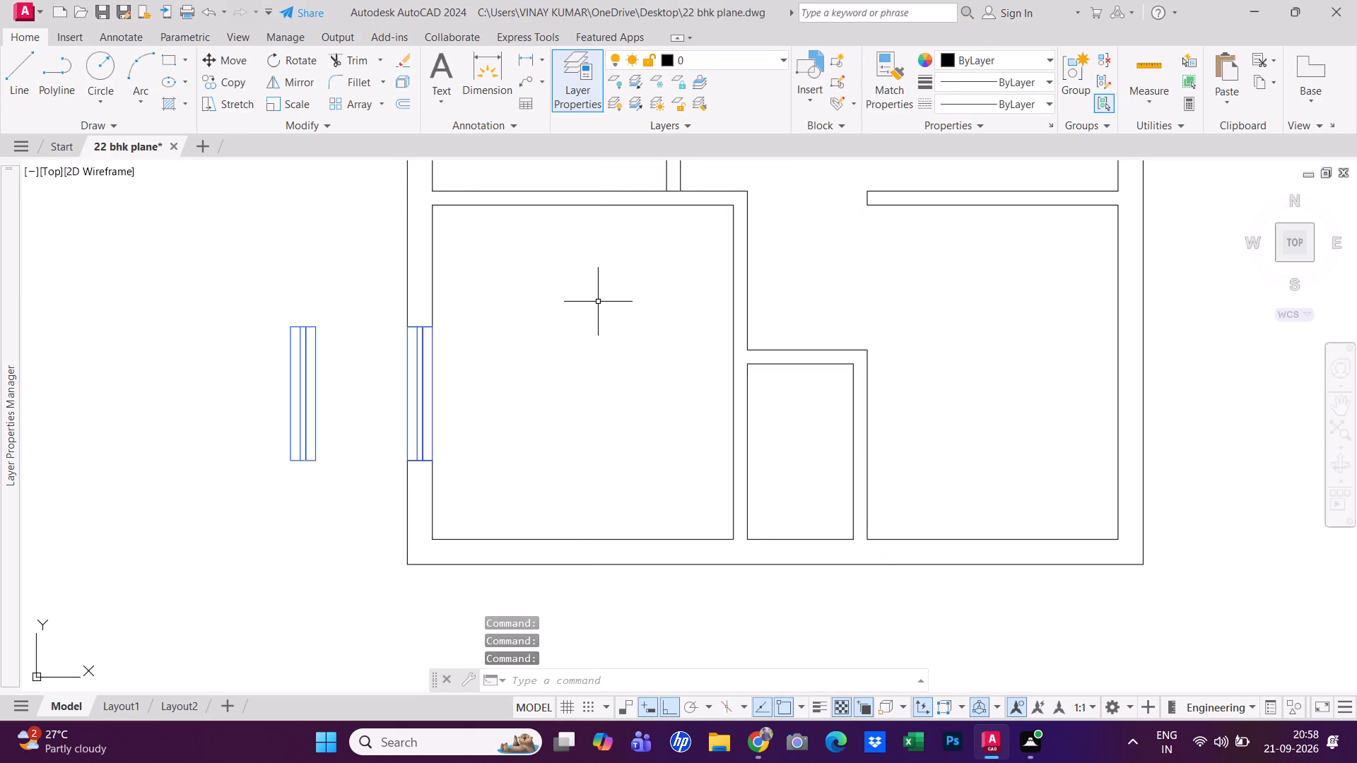
key("Escape")
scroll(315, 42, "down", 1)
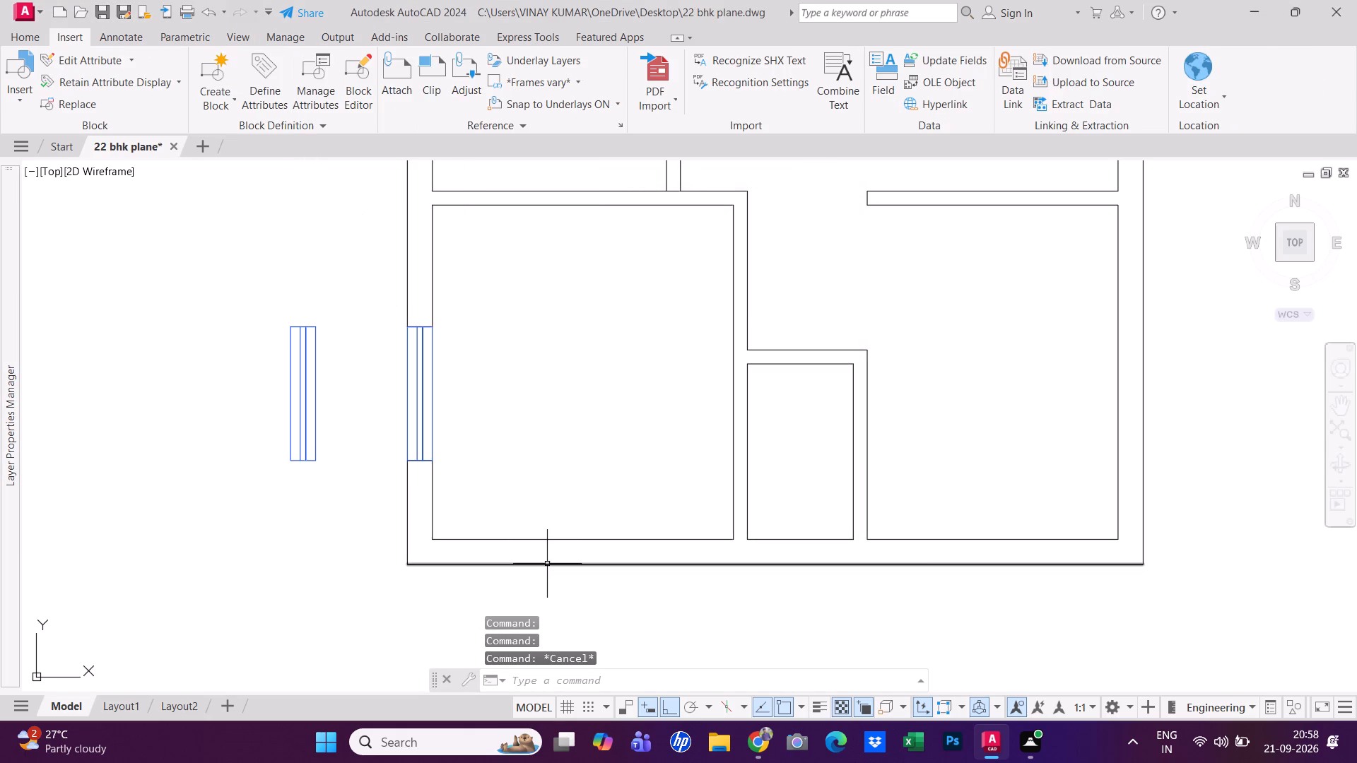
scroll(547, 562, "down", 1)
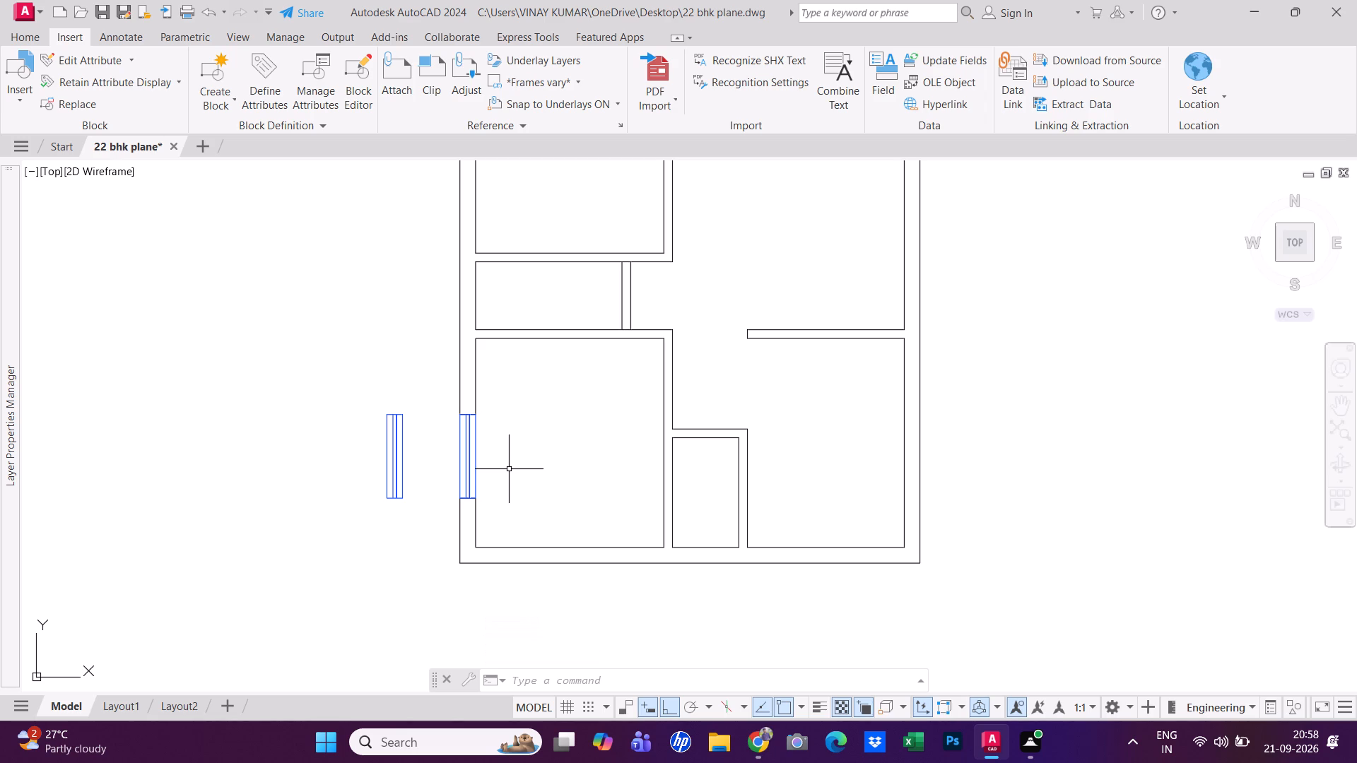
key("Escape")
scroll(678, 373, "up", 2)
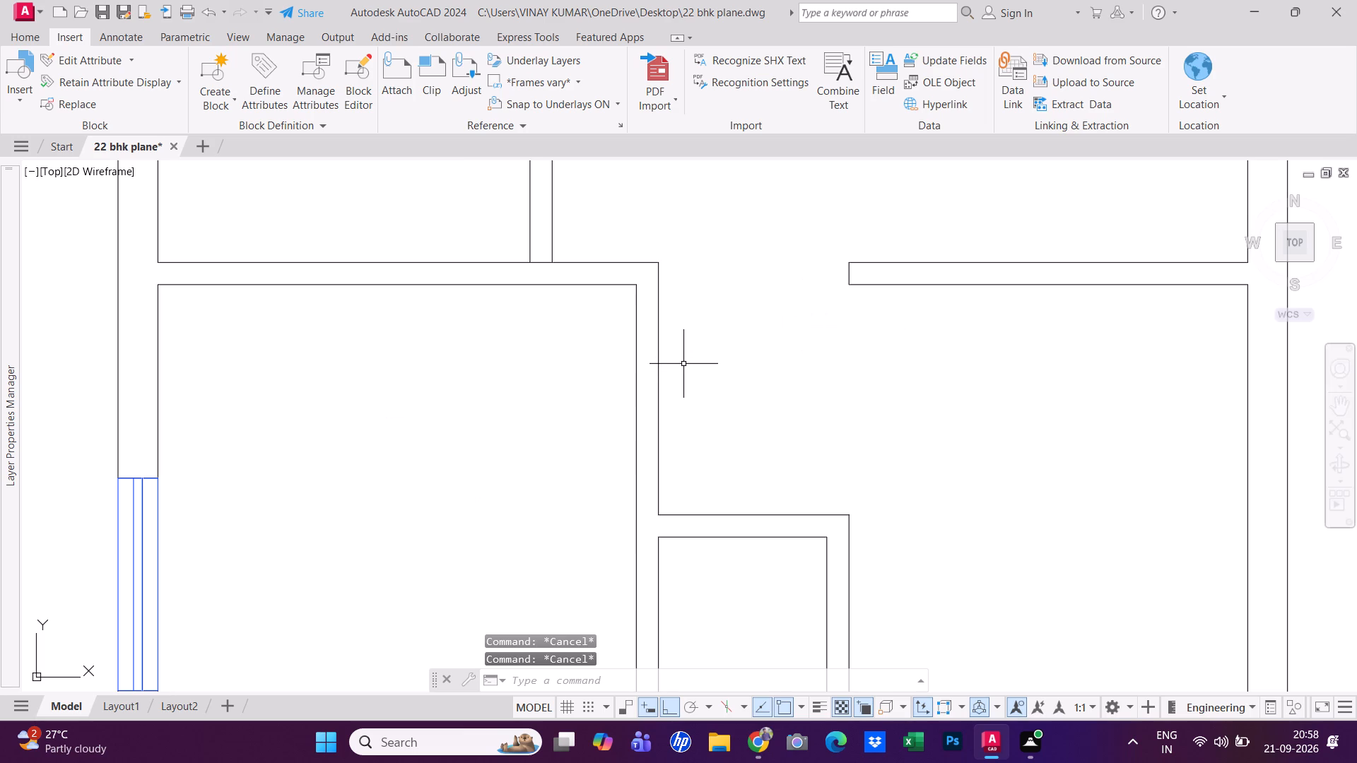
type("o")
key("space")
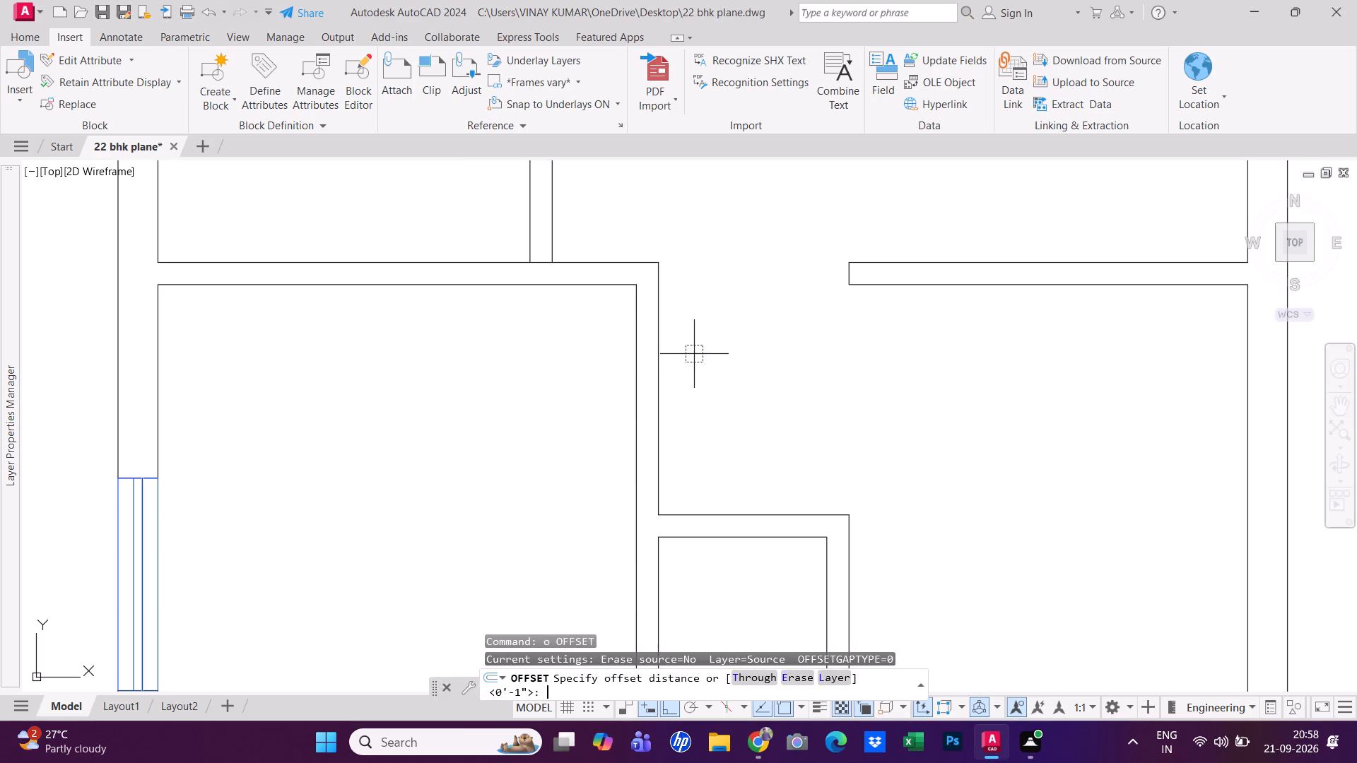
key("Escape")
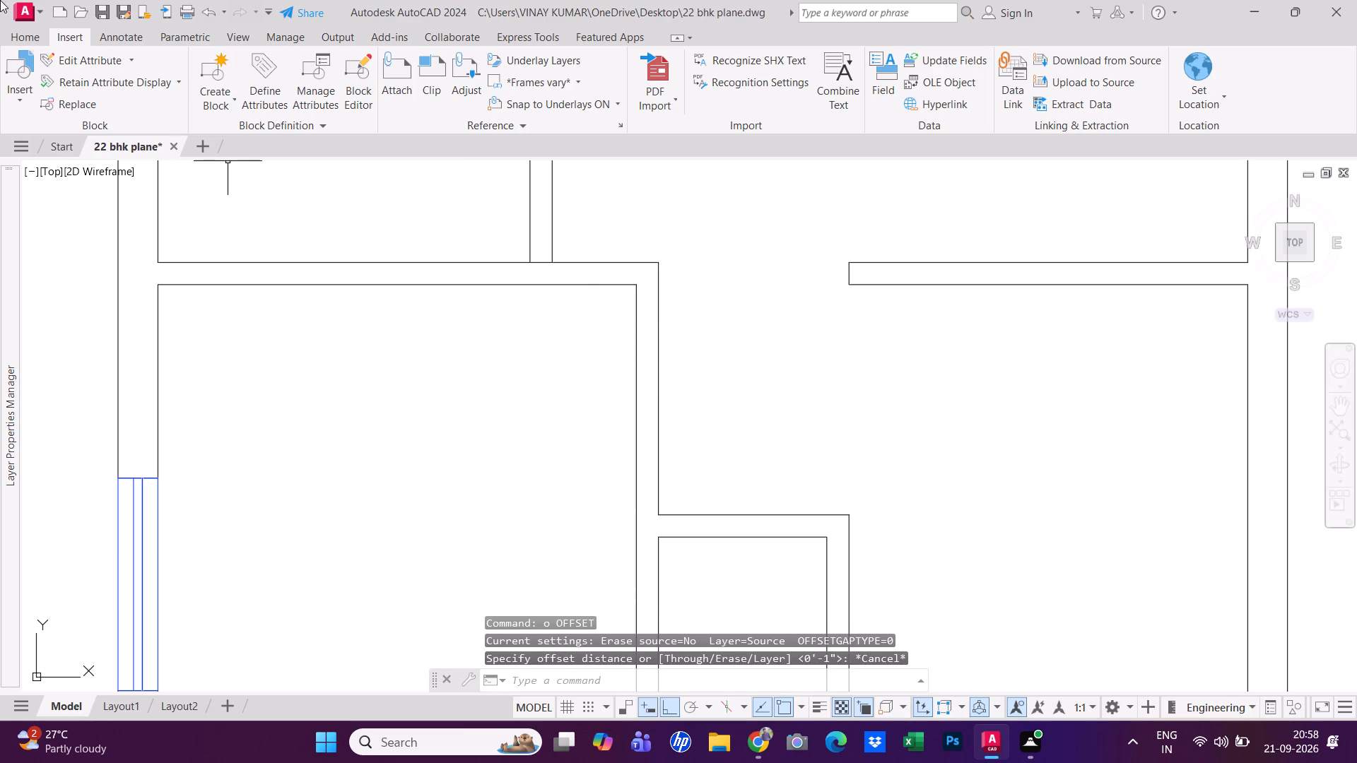
Draw a short line across the north end of the southwest room's east wall, level with the room's inner north wall face.
left_click(39, 34)
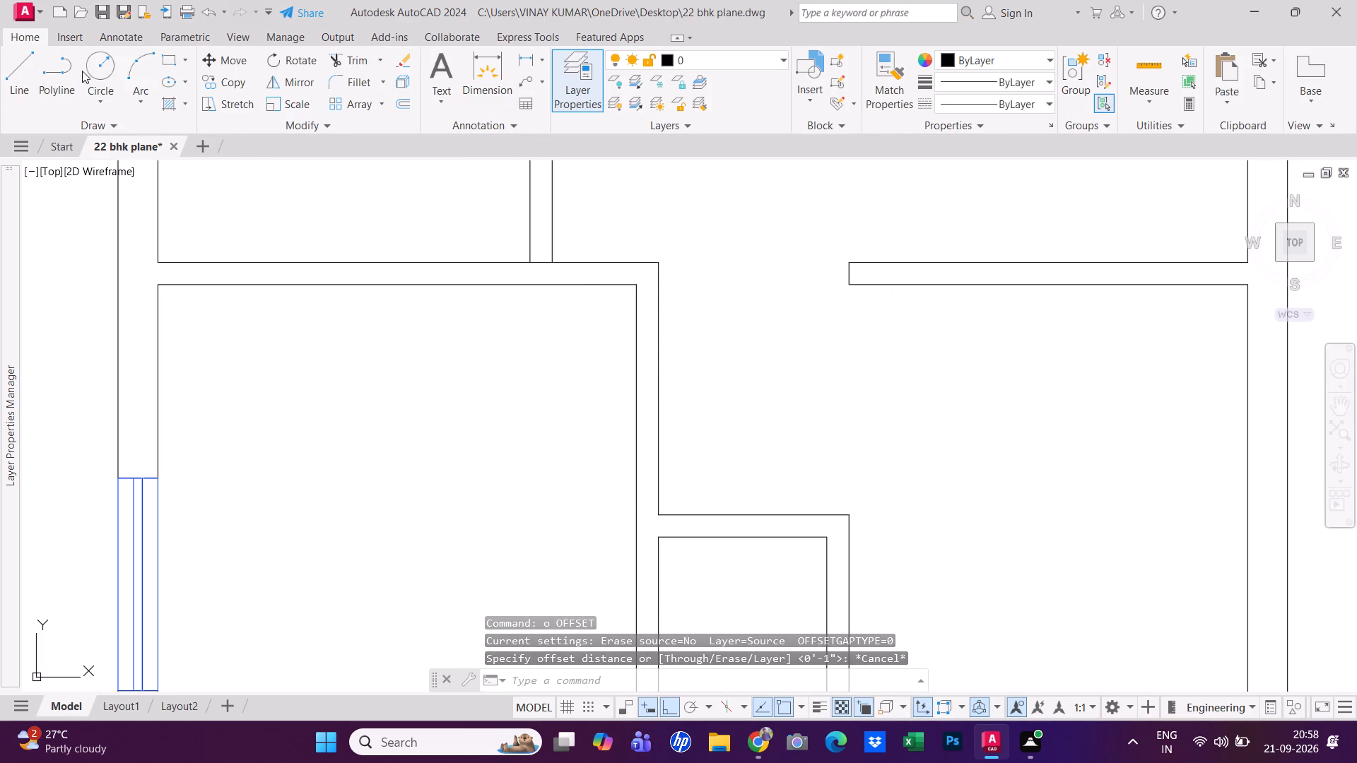
left_click(11, 83)
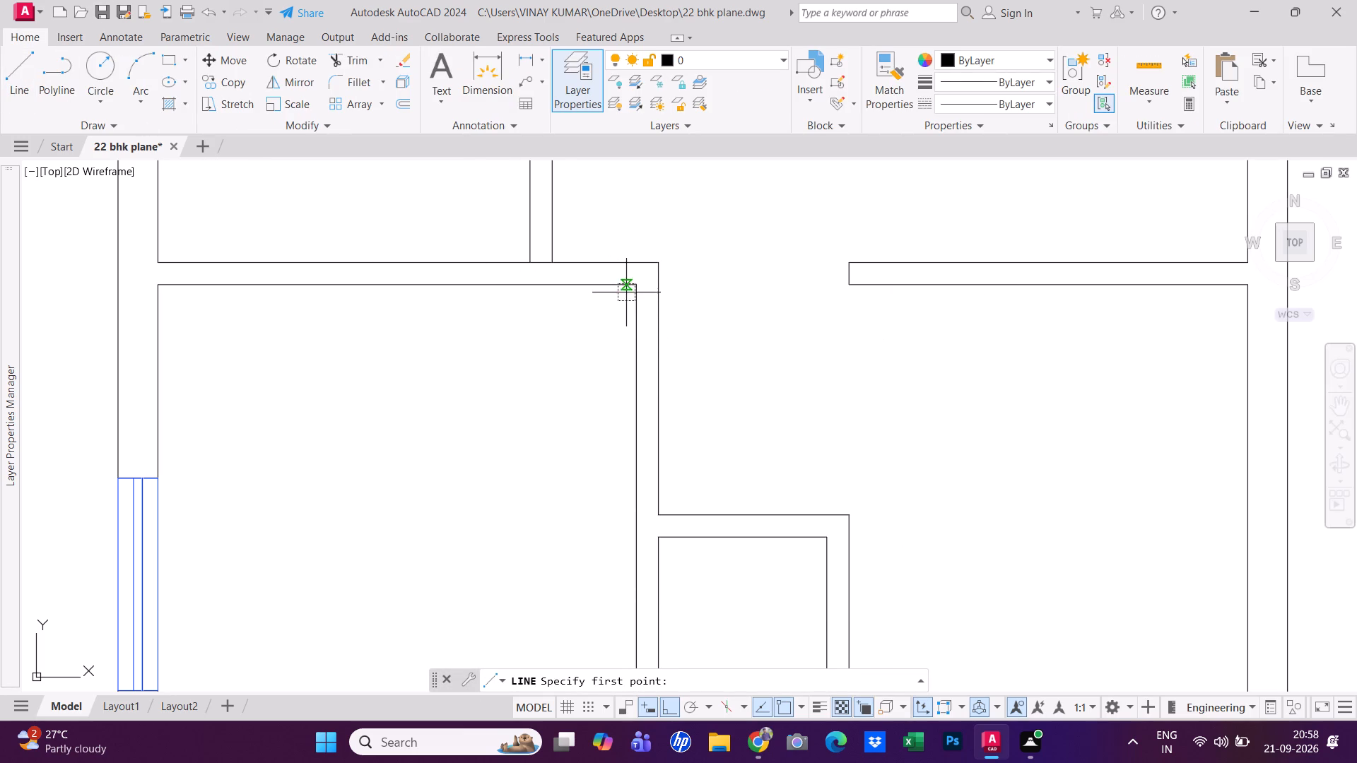
left_click(633, 288)
left_click(661, 290)
key("Escape")
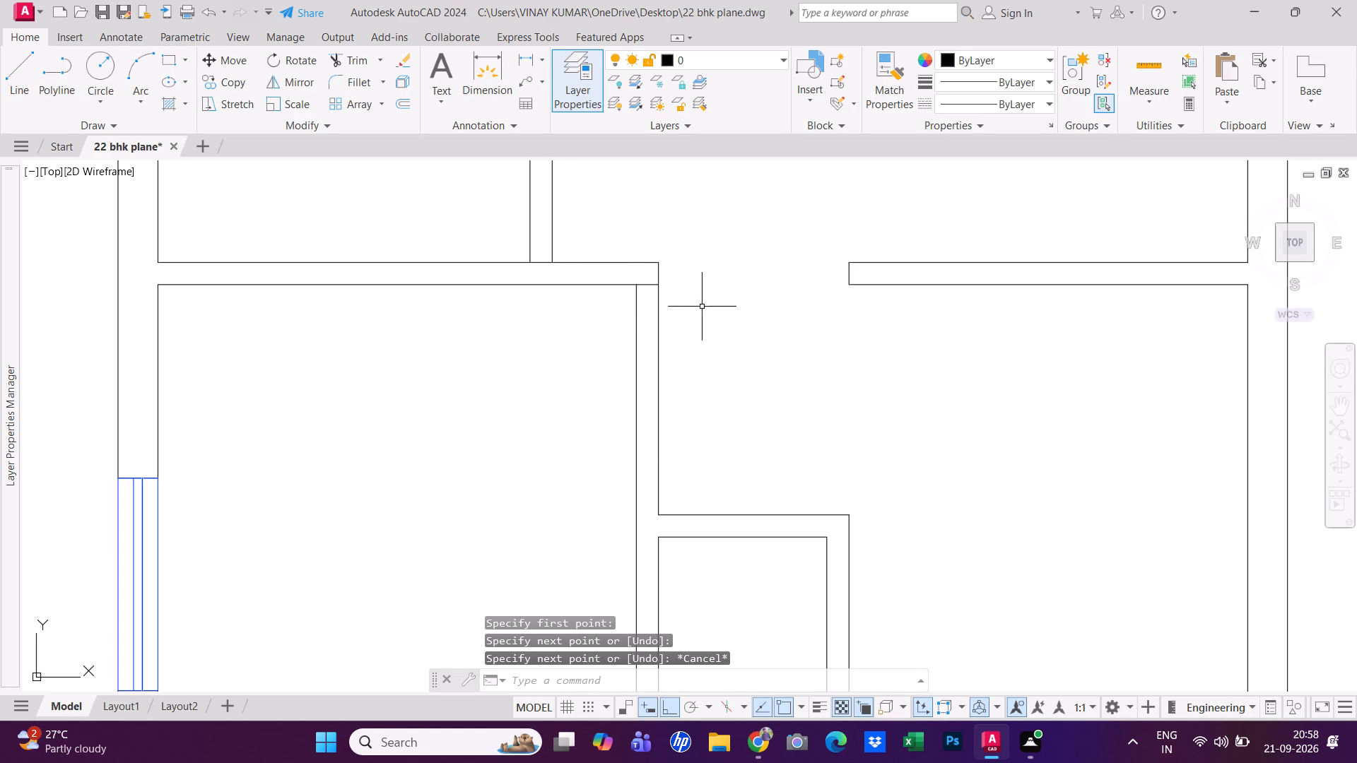
key("Escape")
key("Escape")
Mark the doorway in the southwest room's east wall by offsetting the short line 5" south and that copy a further 3' south.
type("o")
key("space")
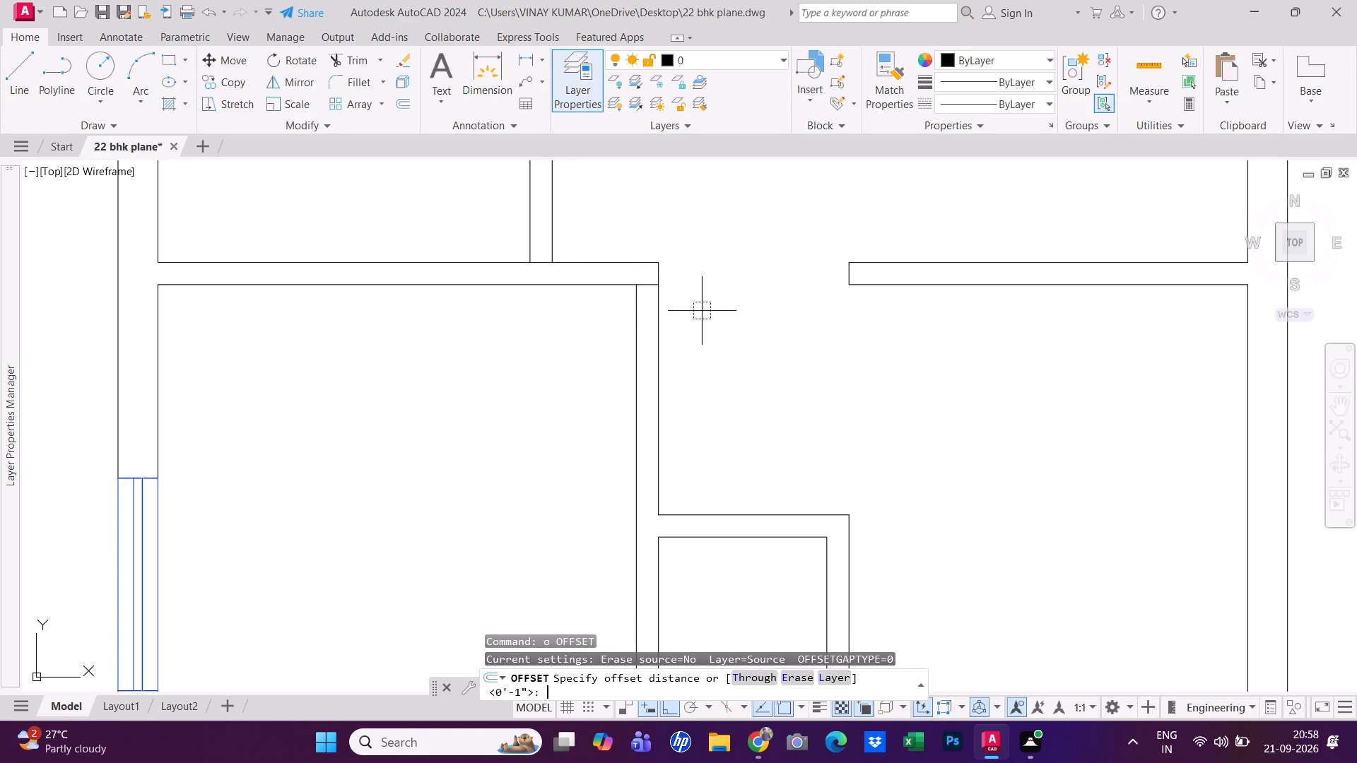
type("t")
key("space")
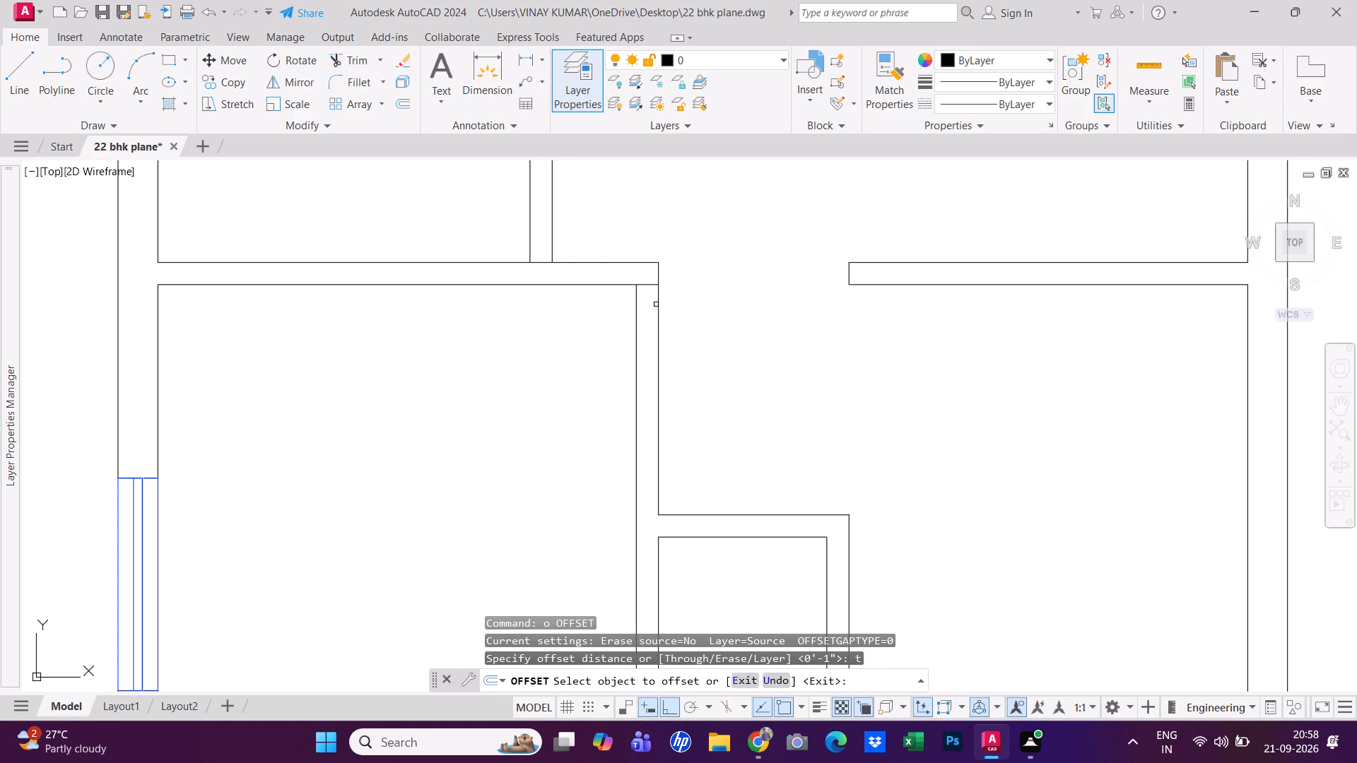
left_click(645, 284)
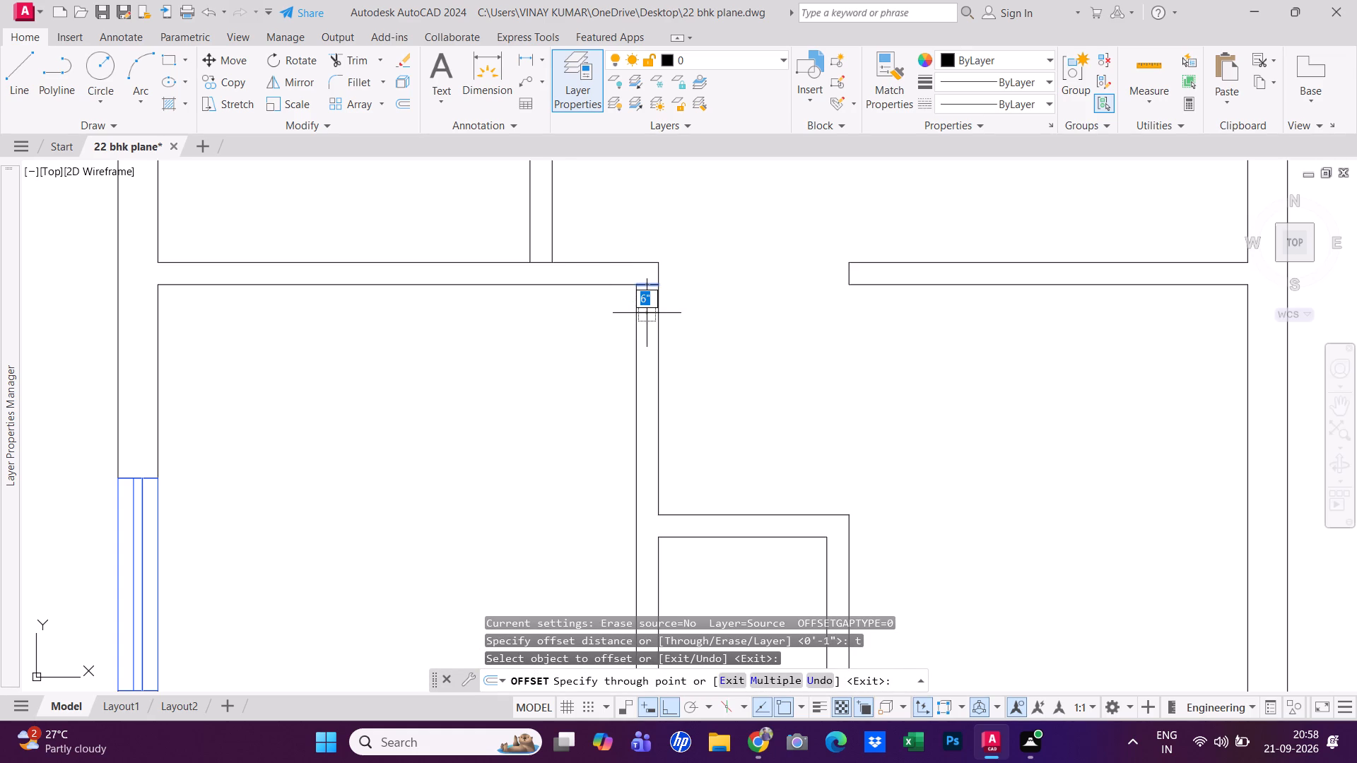
type("5\"")
key("Return")
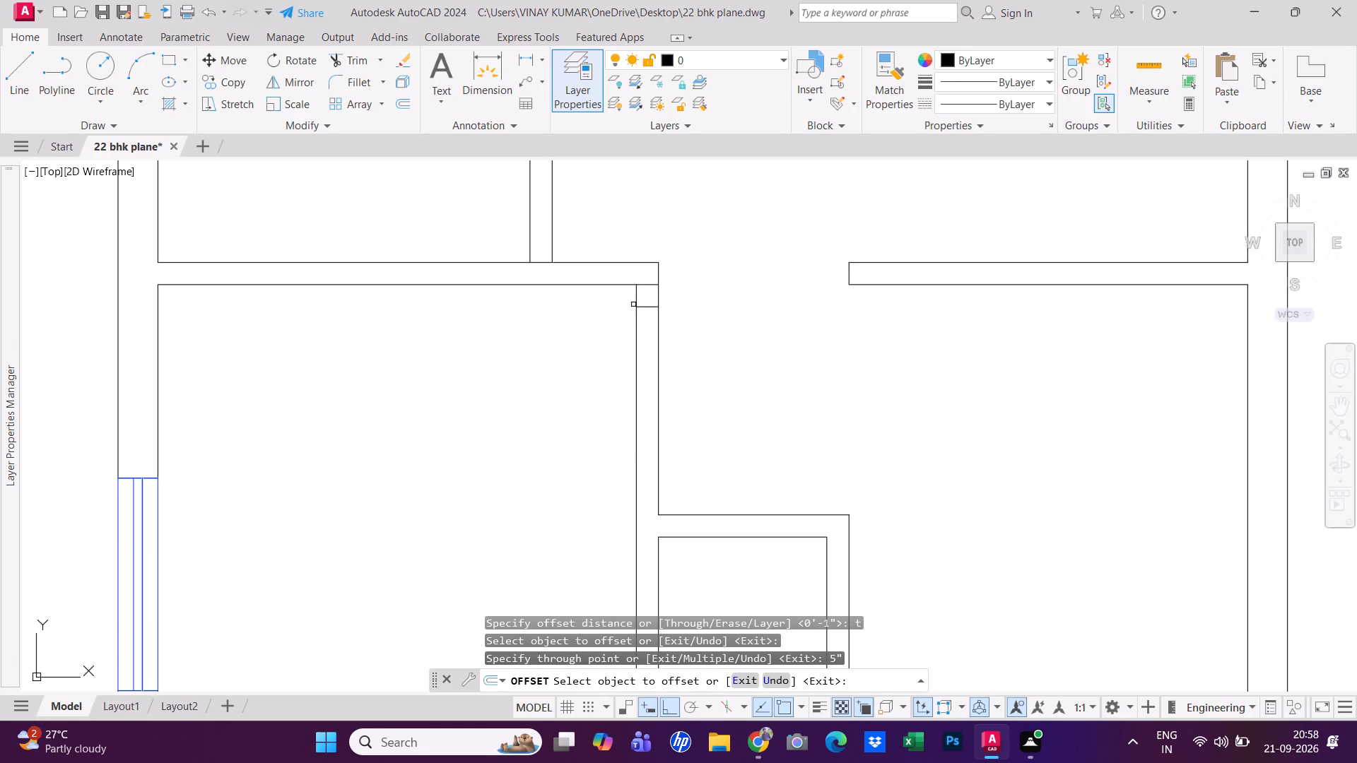
left_click(647, 308)
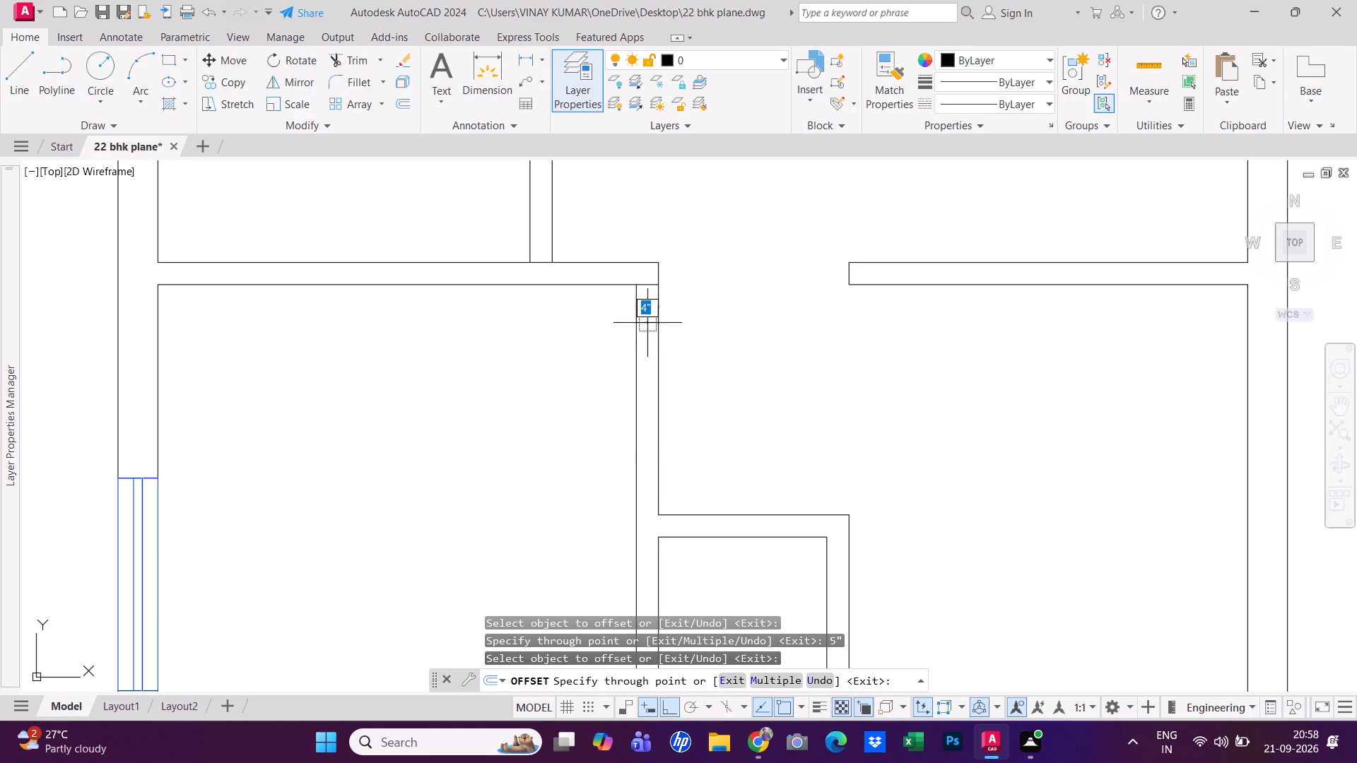
type("3'")
key("Return")
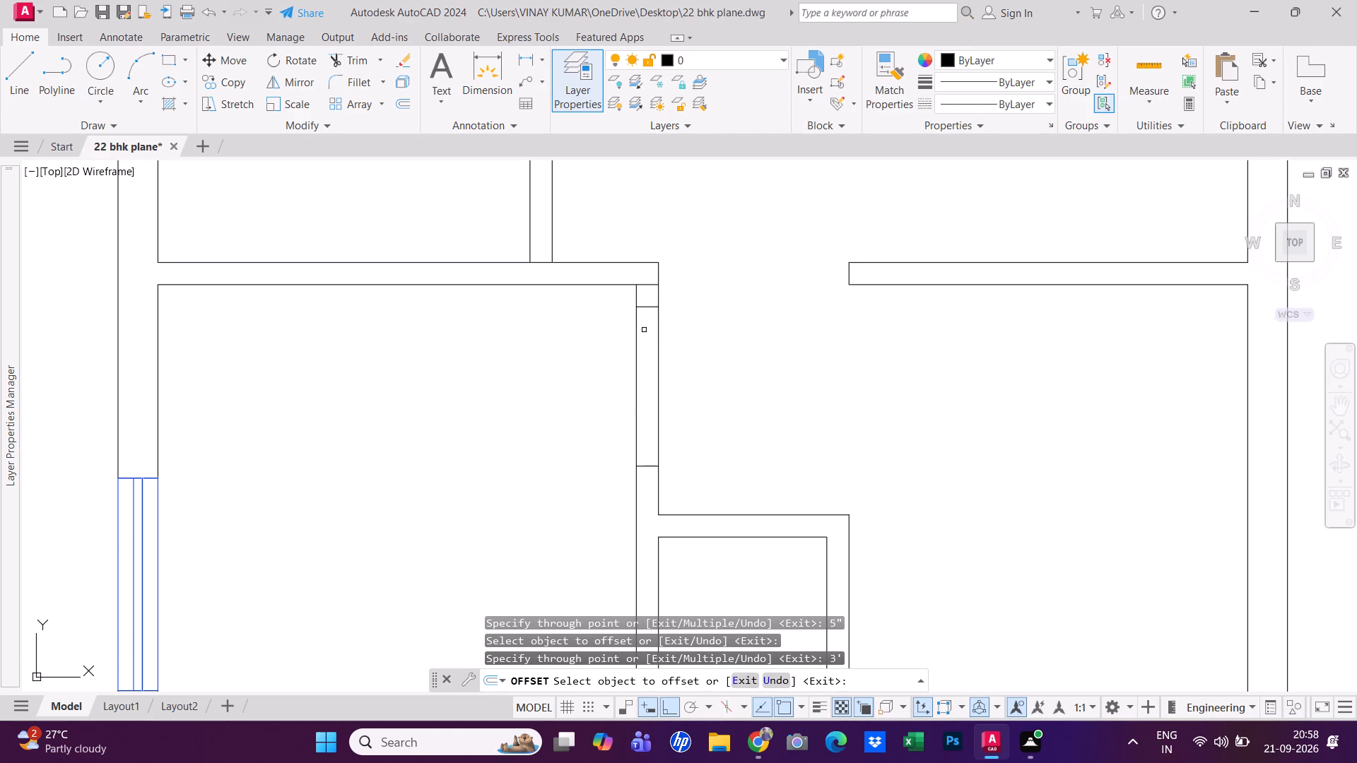
key("Escape")
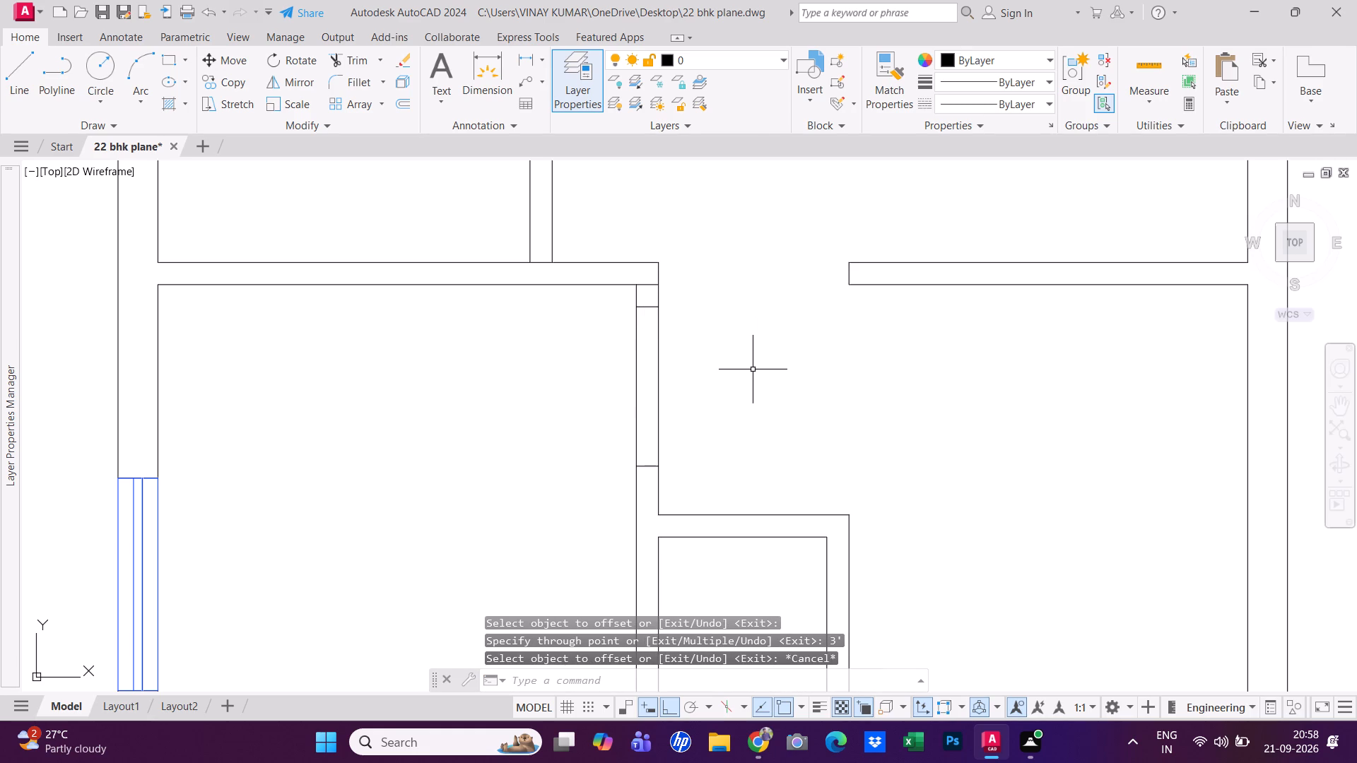
Trim both wall faces between the offset marks to open the 3' doorway, and remove the original short line above it.
key("t")
type("r")
key("space")
key("space")
left_click(753, 367)
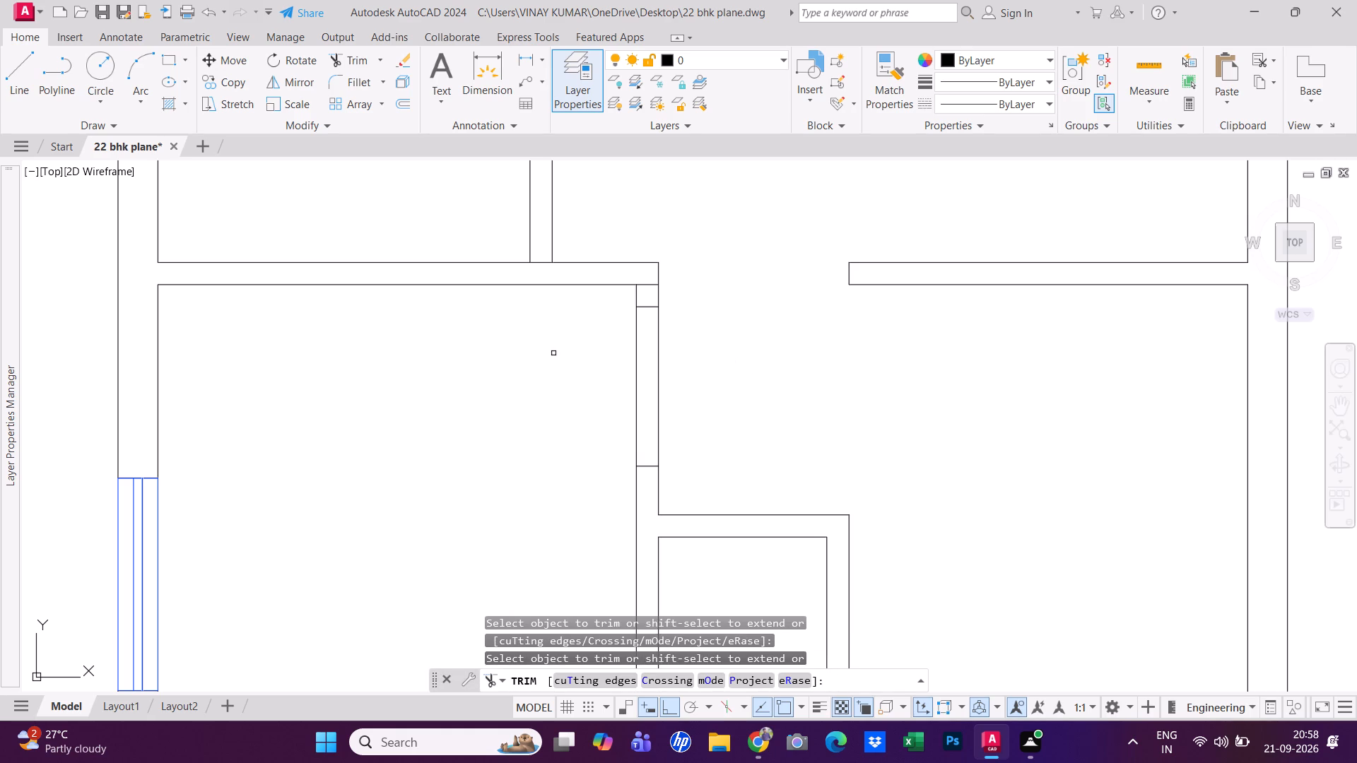
left_click_drag(553, 354, 640, 364)
left_click(701, 351)
left_click(642, 350)
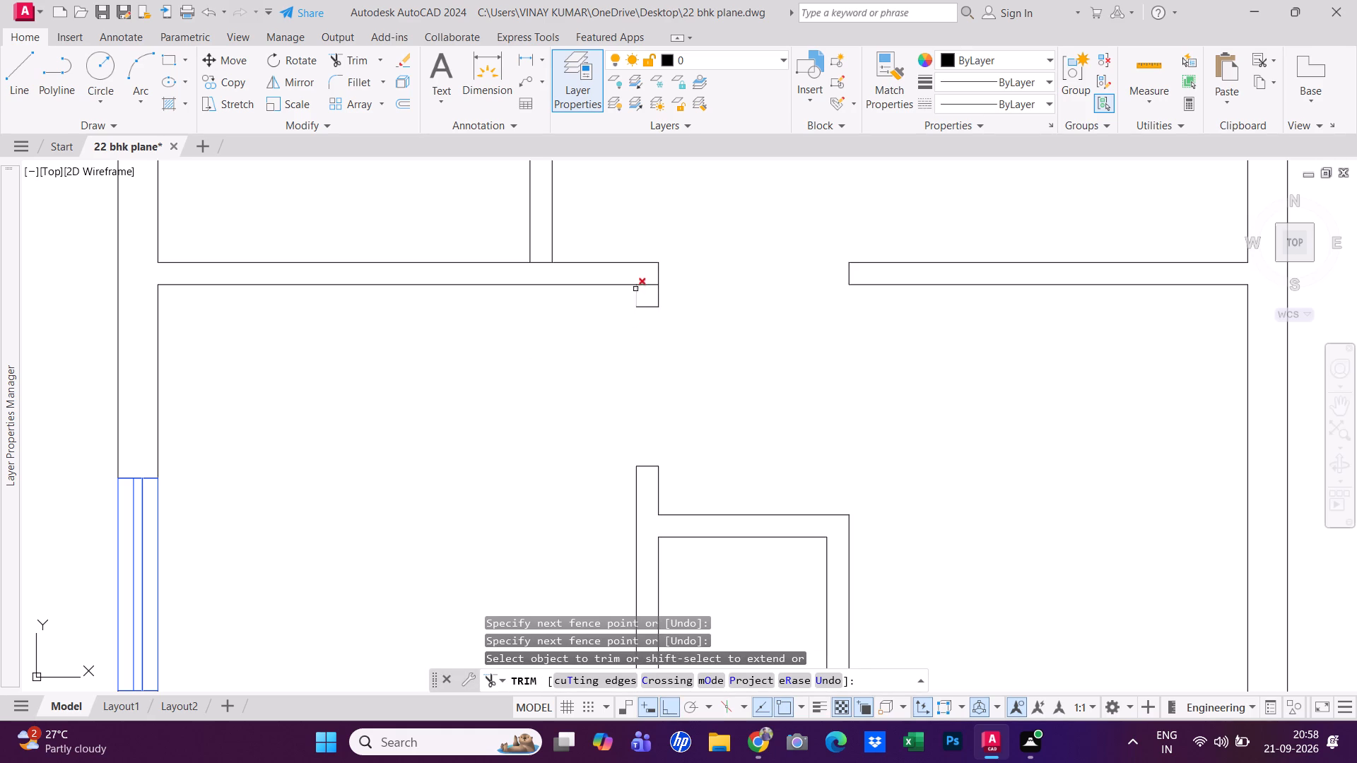
left_click(643, 286)
key("Escape")
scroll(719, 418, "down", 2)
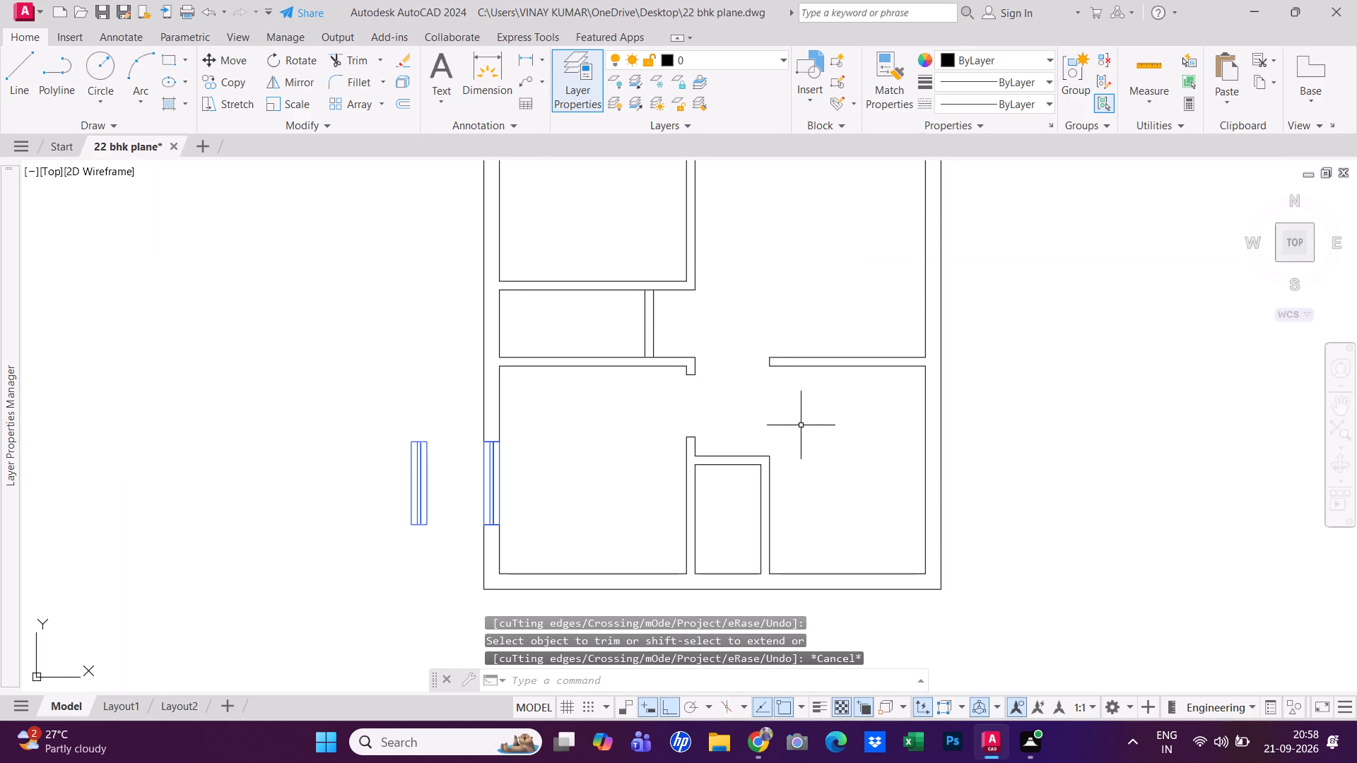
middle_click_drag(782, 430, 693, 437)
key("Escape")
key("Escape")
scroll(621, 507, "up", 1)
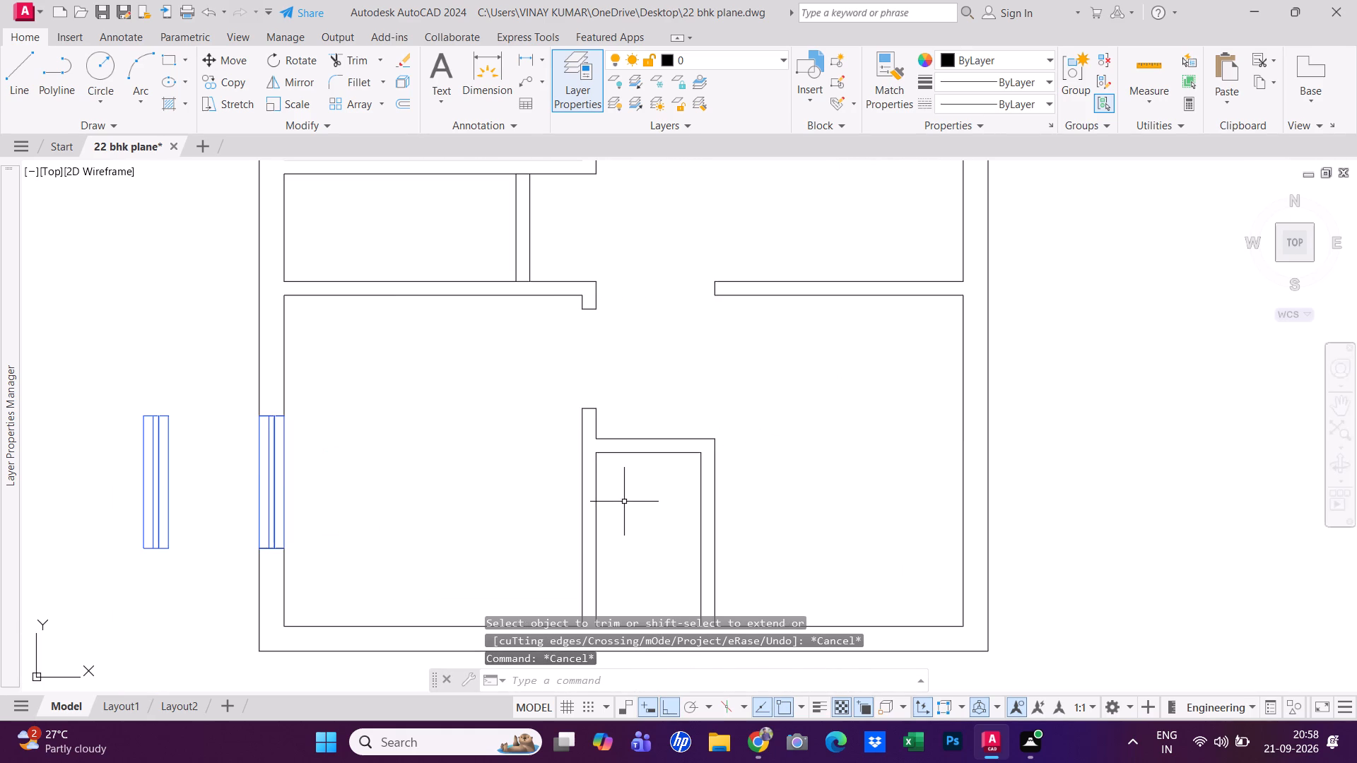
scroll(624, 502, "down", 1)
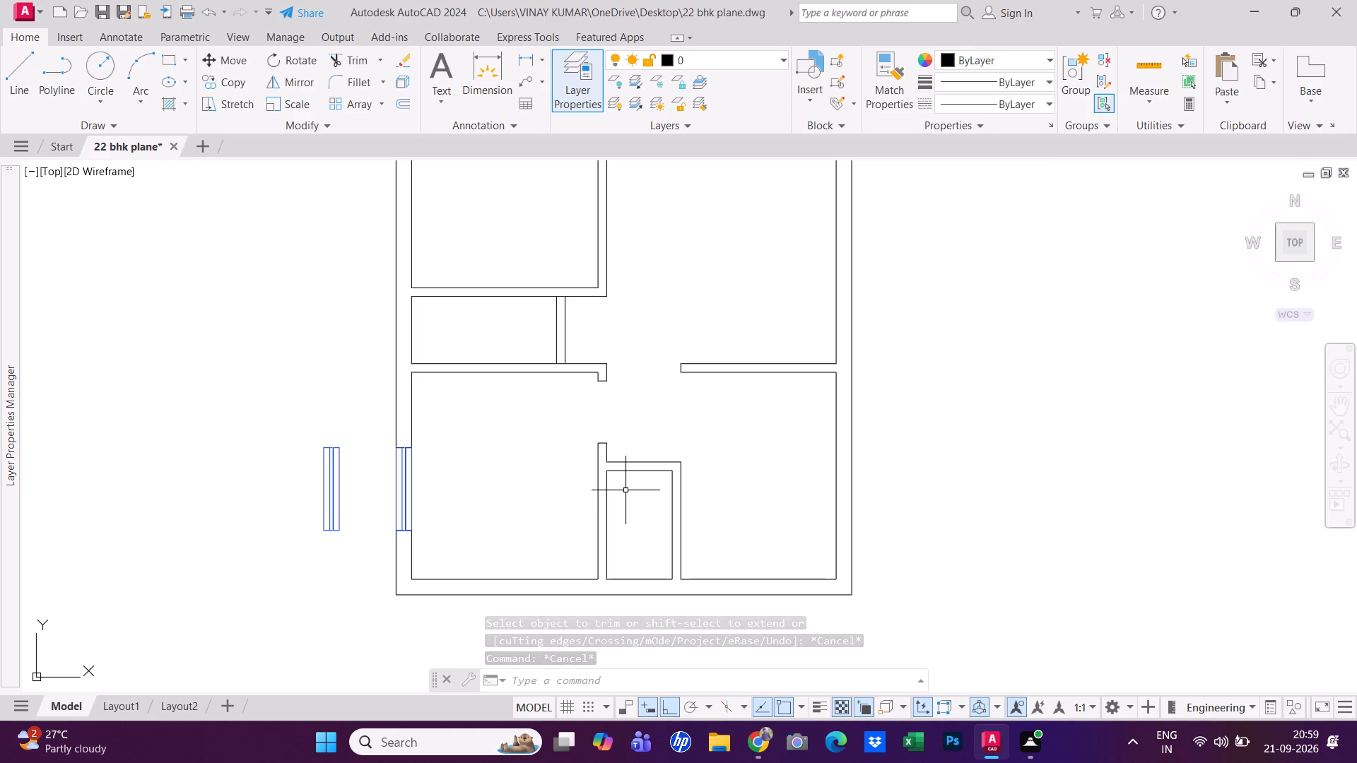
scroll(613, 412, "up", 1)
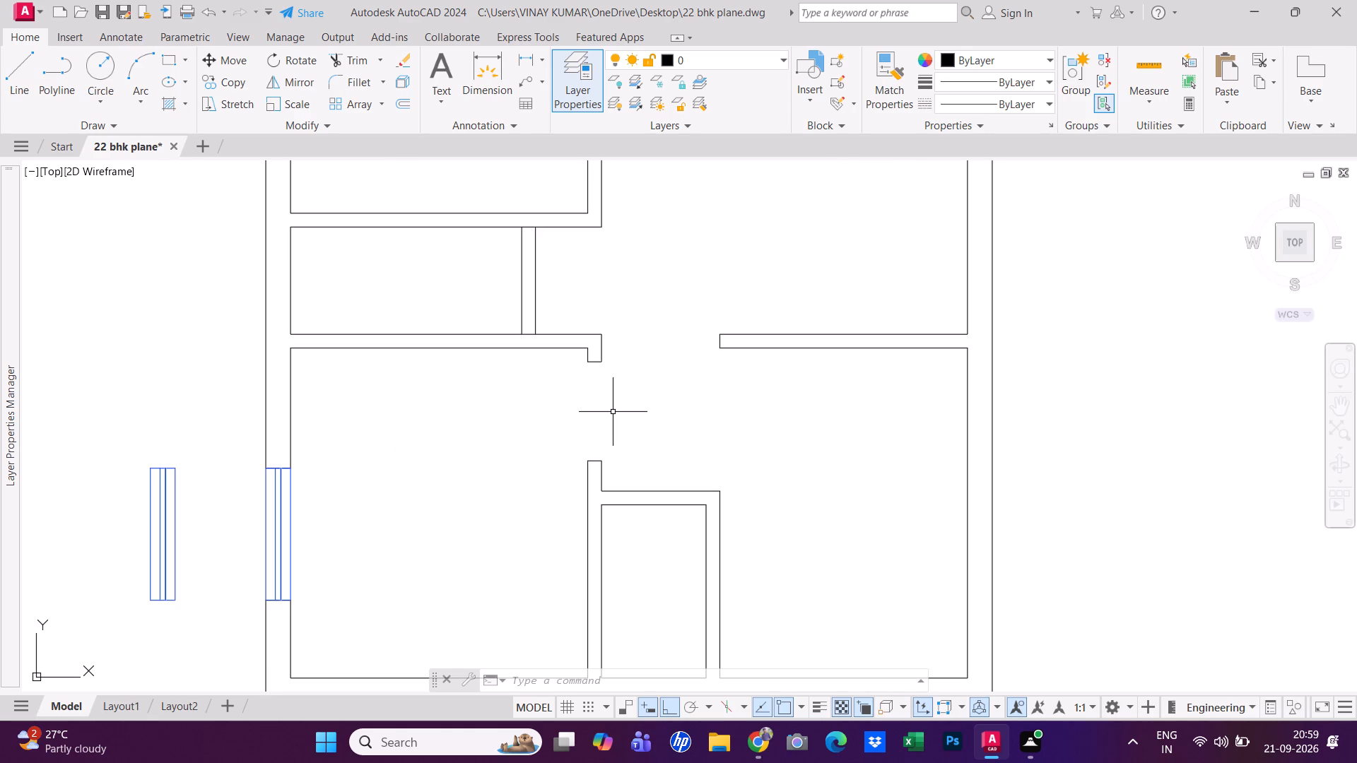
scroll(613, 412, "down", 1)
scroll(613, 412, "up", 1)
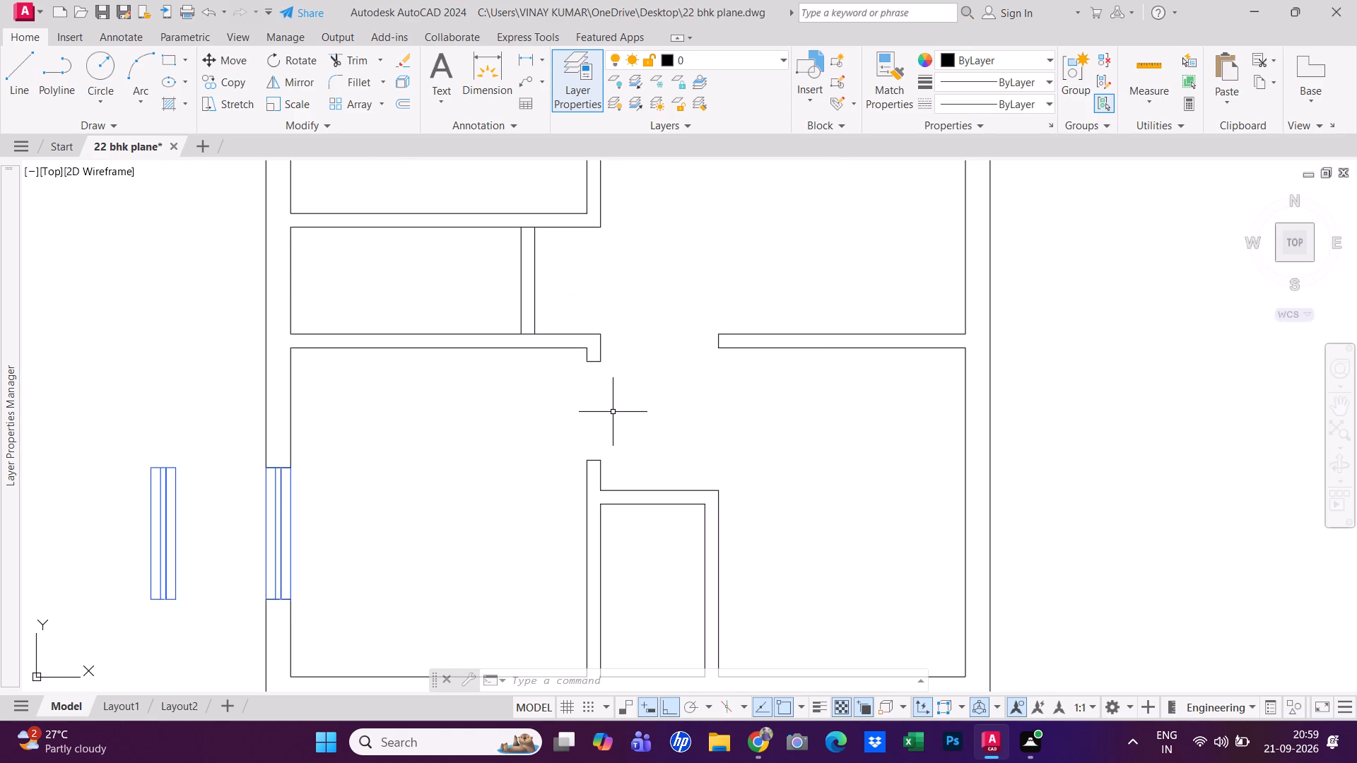
Draw a 3' line across the doorway's west side, joining the jamb corners on the room's wall face.
left_click(8, 82)
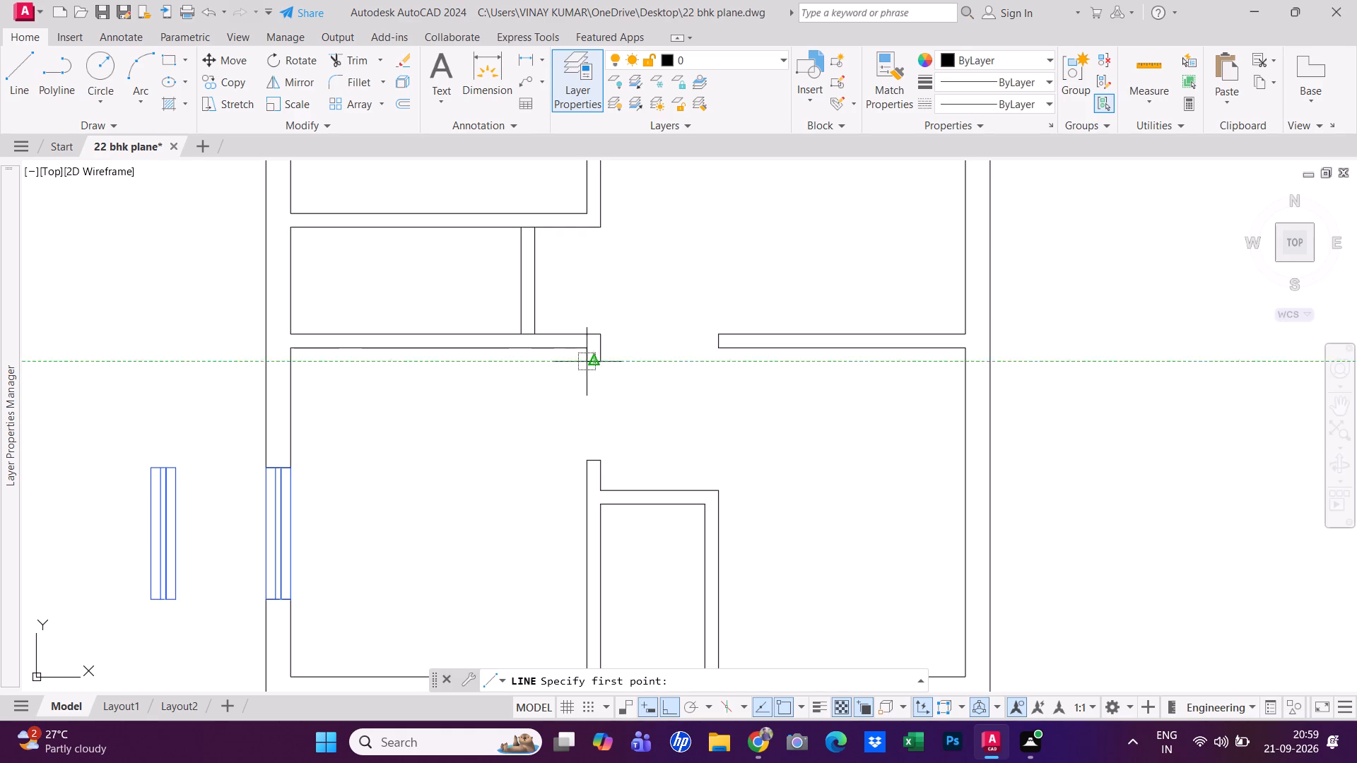
left_click(584, 364)
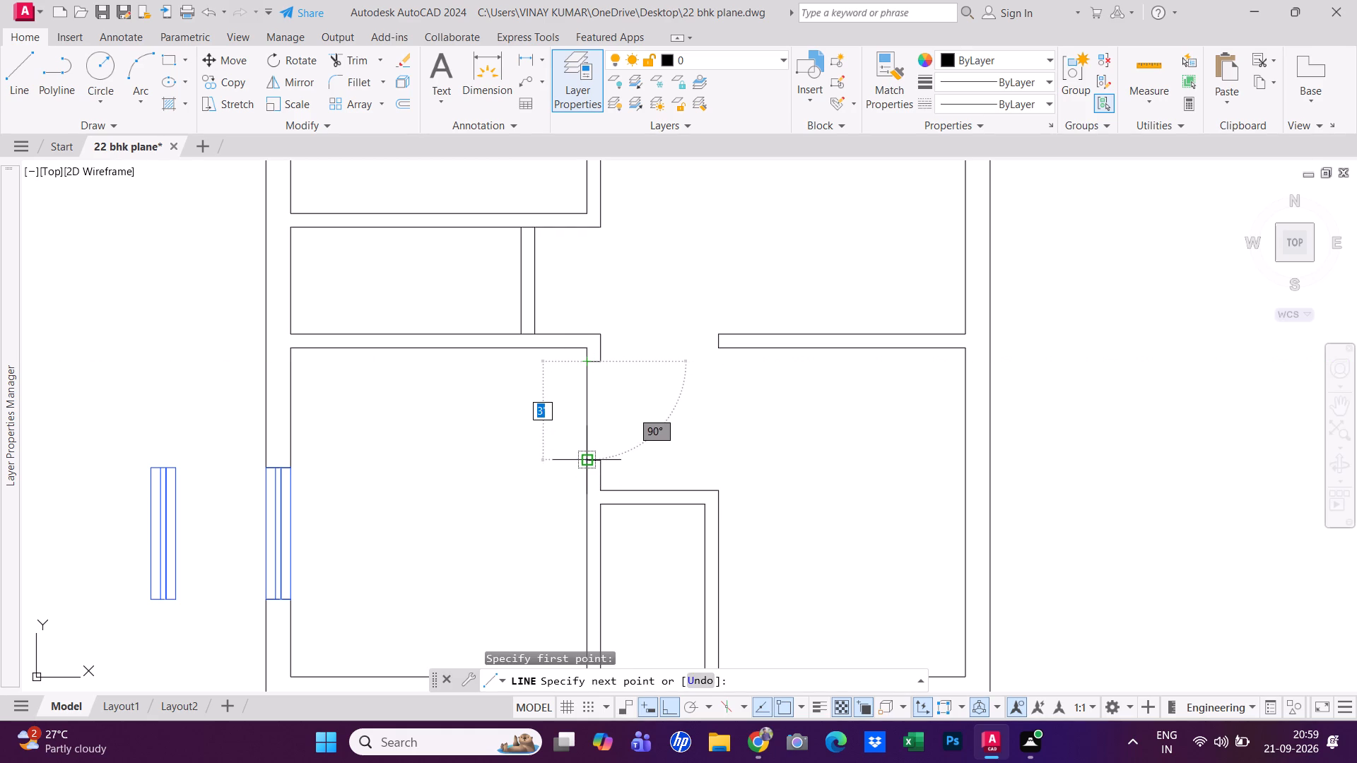
left_click(589, 465)
key("Escape")
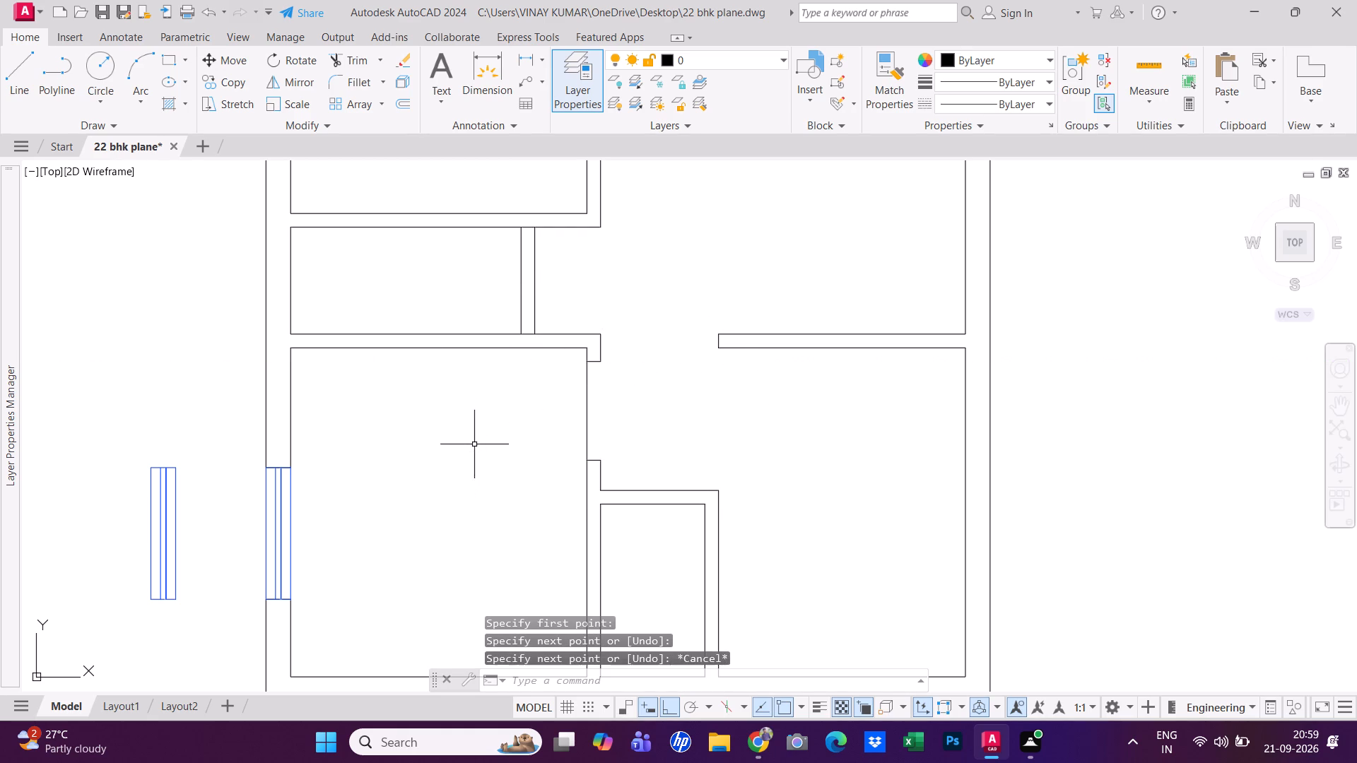
key("Escape")
Draw a 3' line for the door leaf, running west into the room from the north jamb's west corner.
right_click(537, 387)
left_click(575, 397)
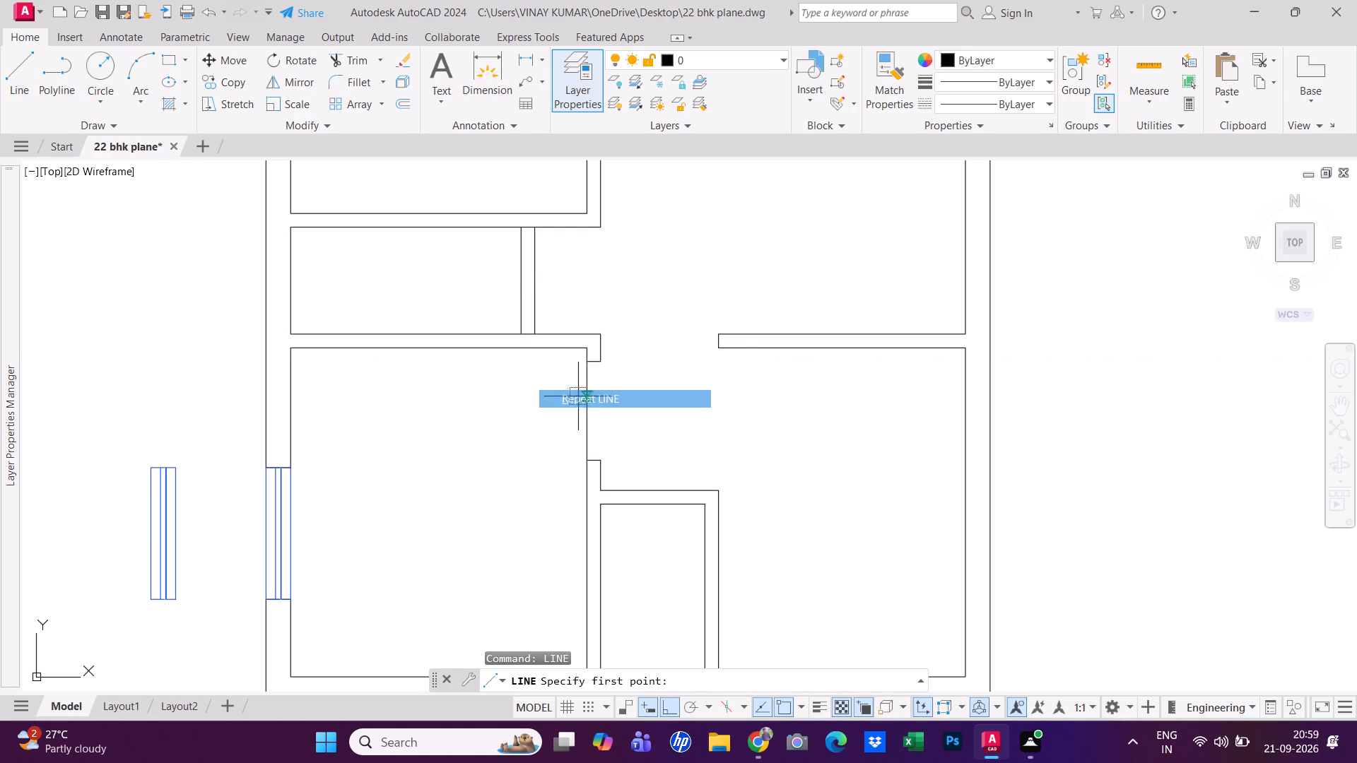
left_click(587, 367)
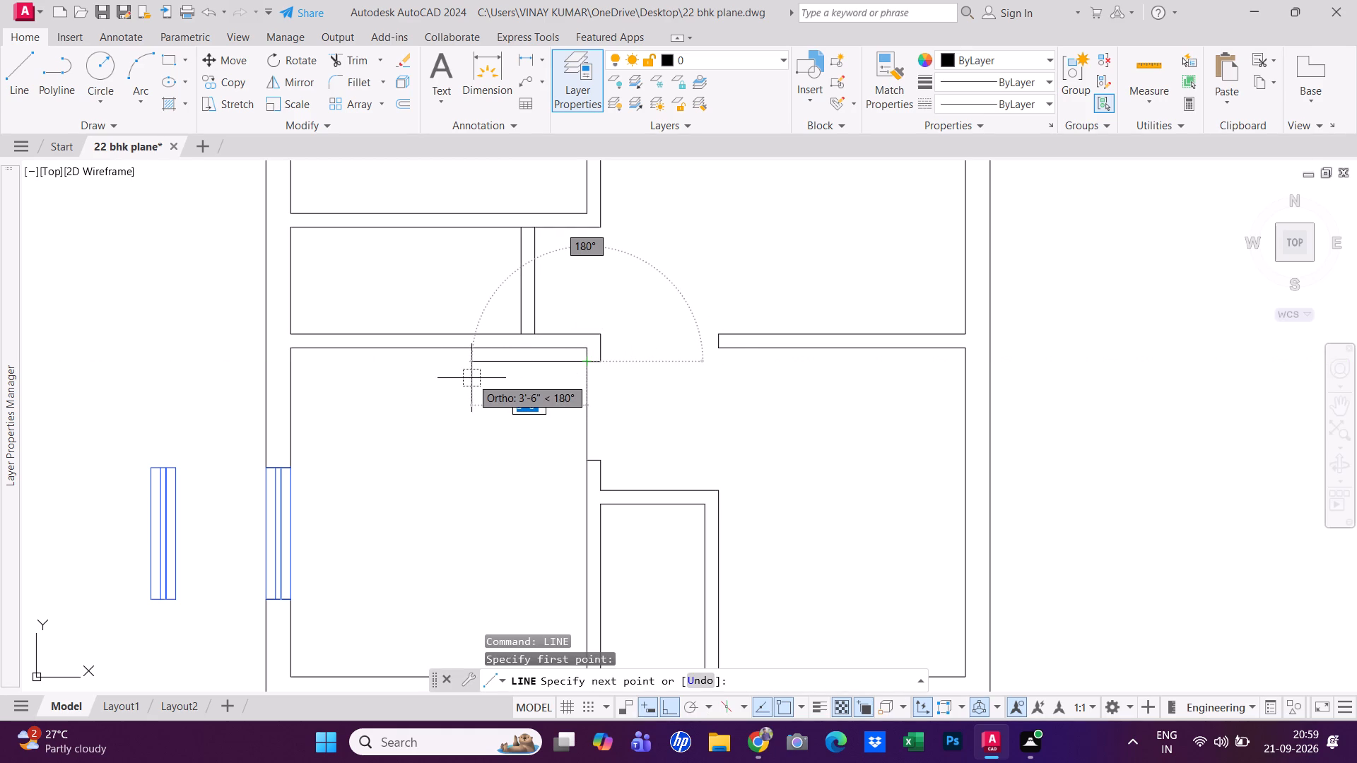
type("3'")
key("Return")
key("Escape")
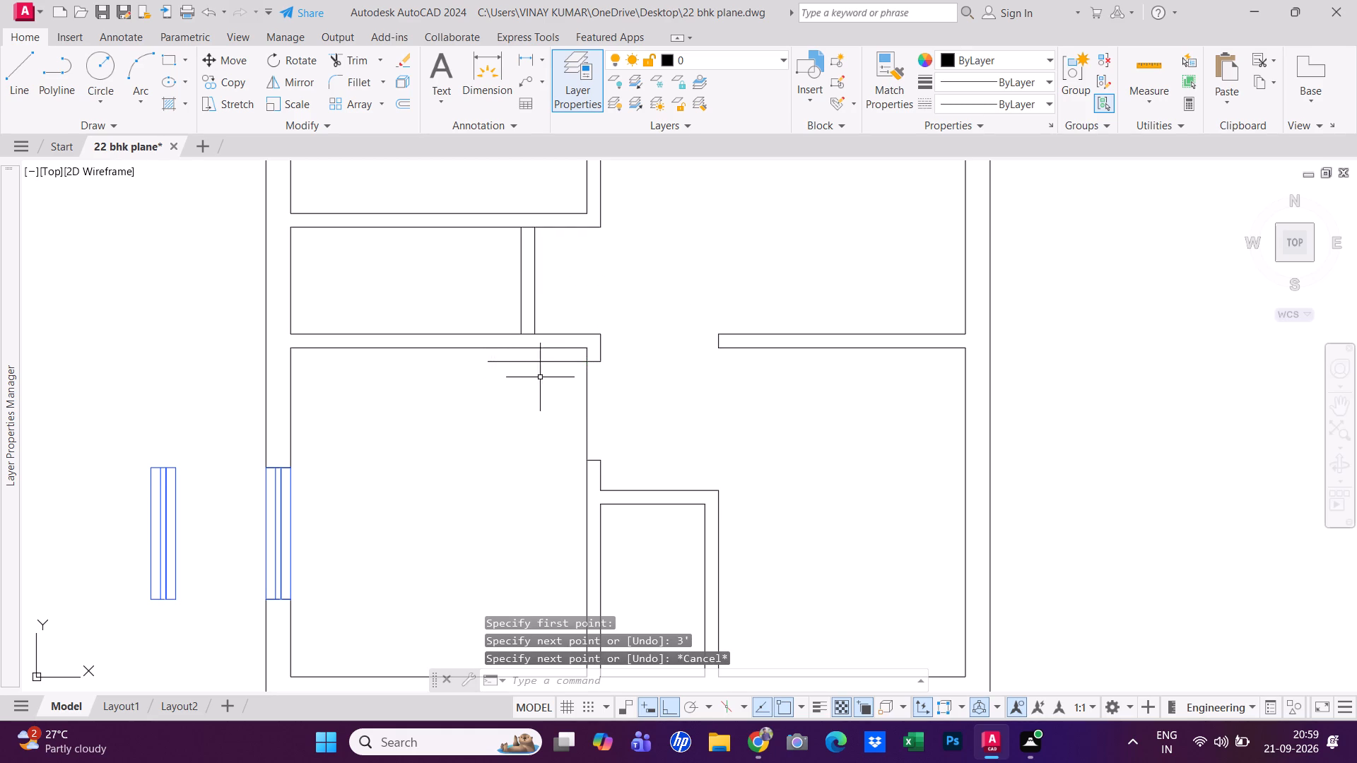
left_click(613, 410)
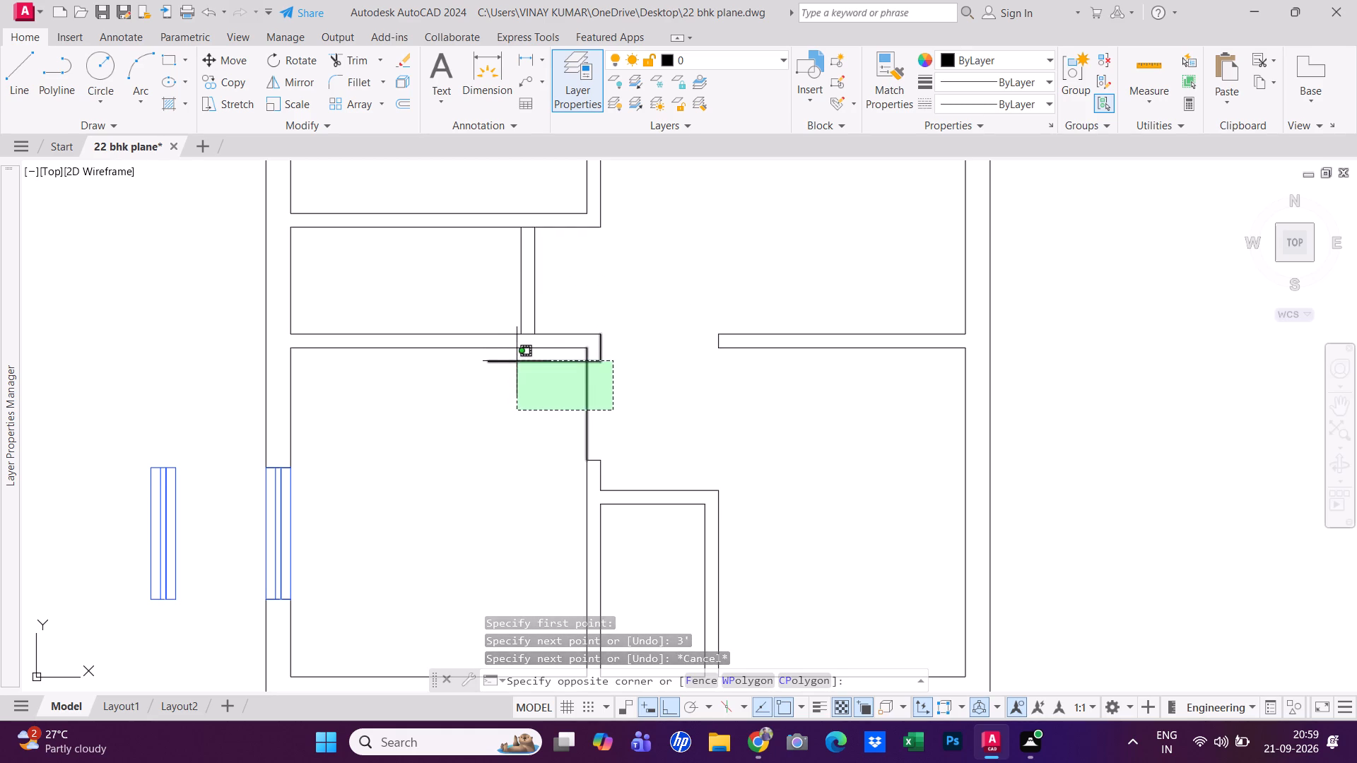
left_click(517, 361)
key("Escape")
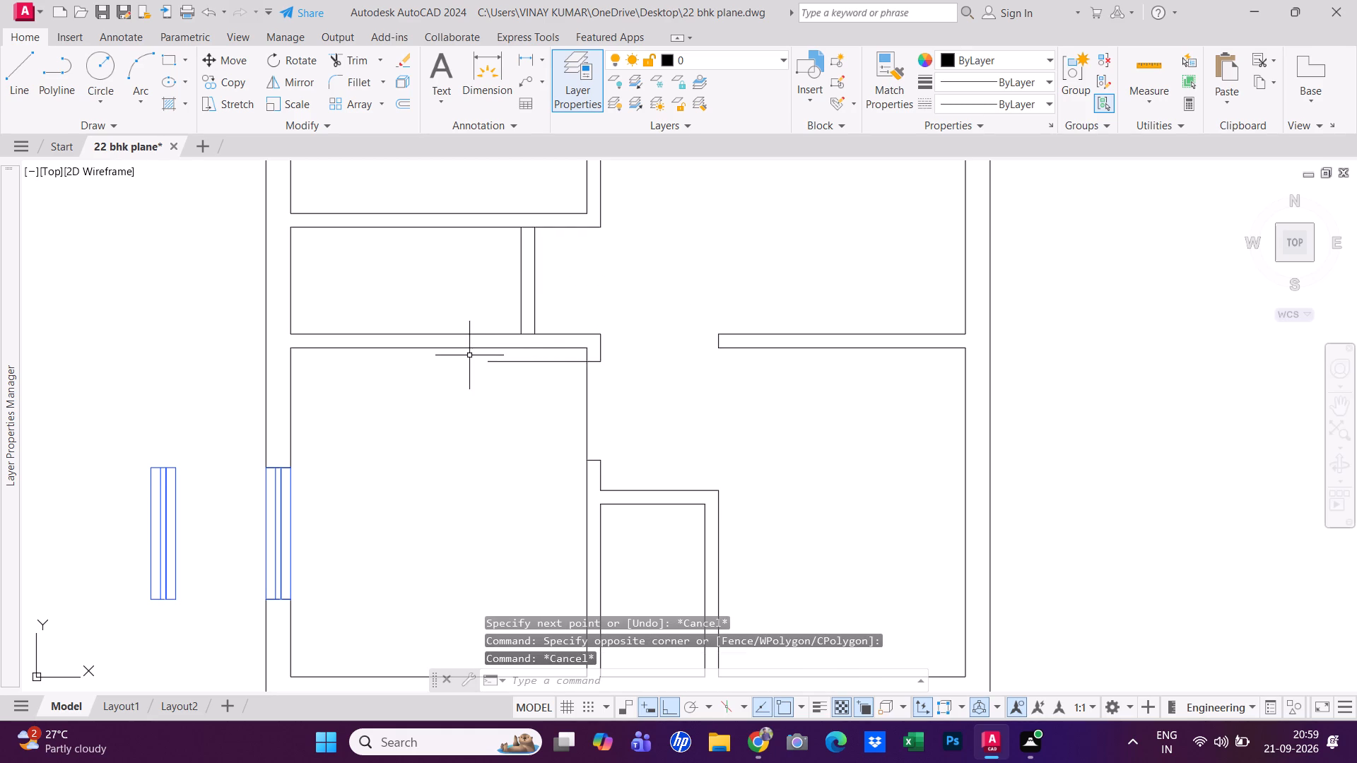
Move the two 3' door lines about 11'-8" west, outside the house and just north of the spare window.
left_click(469, 355)
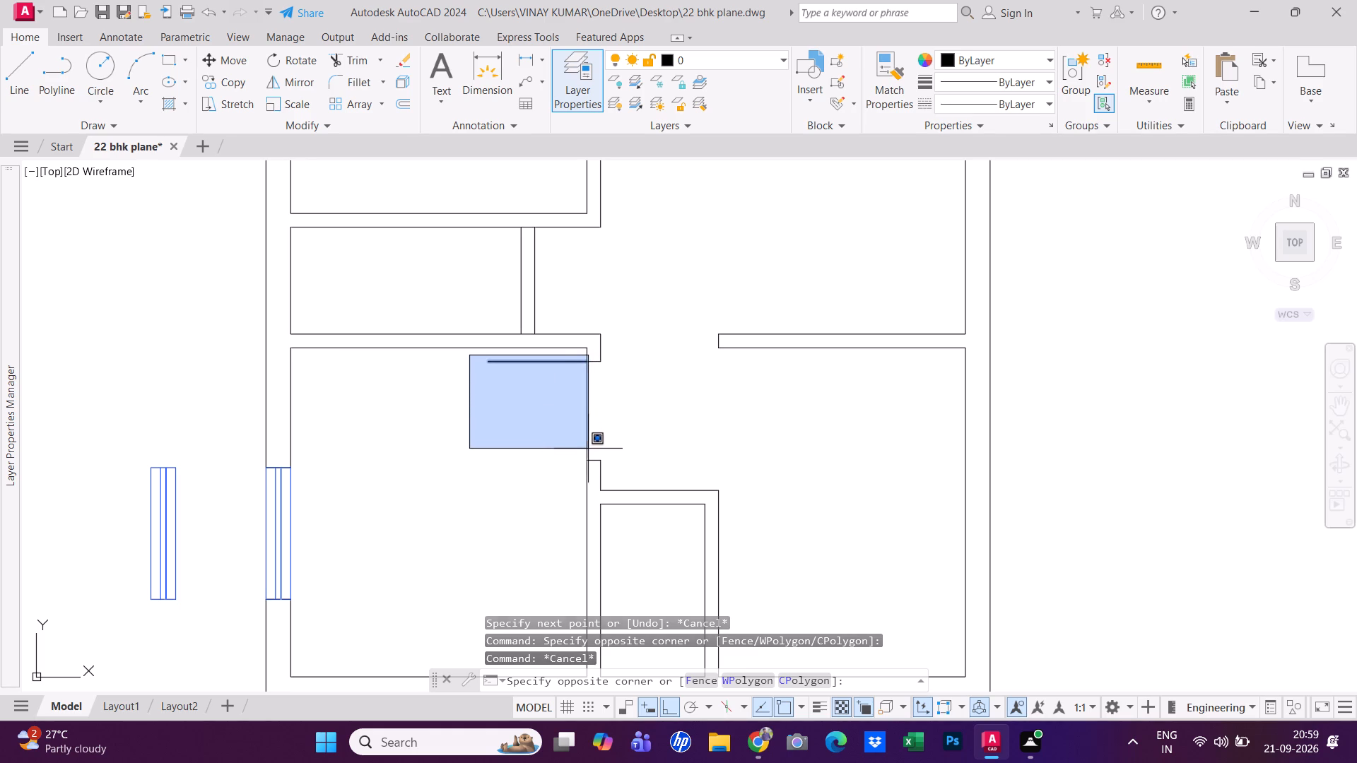
left_click(589, 452)
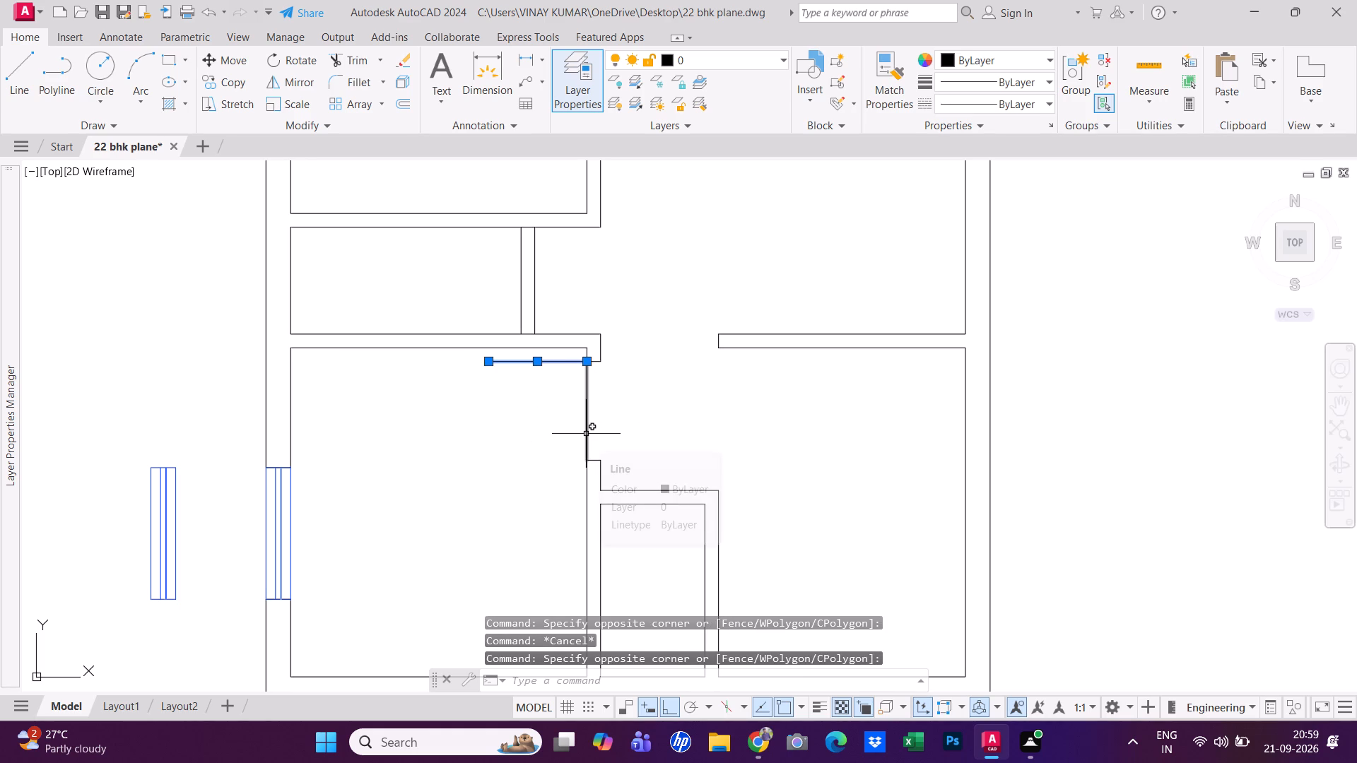
left_click(586, 434, "shift")
left_click(589, 424, "shift")
left_click(588, 418, "shift")
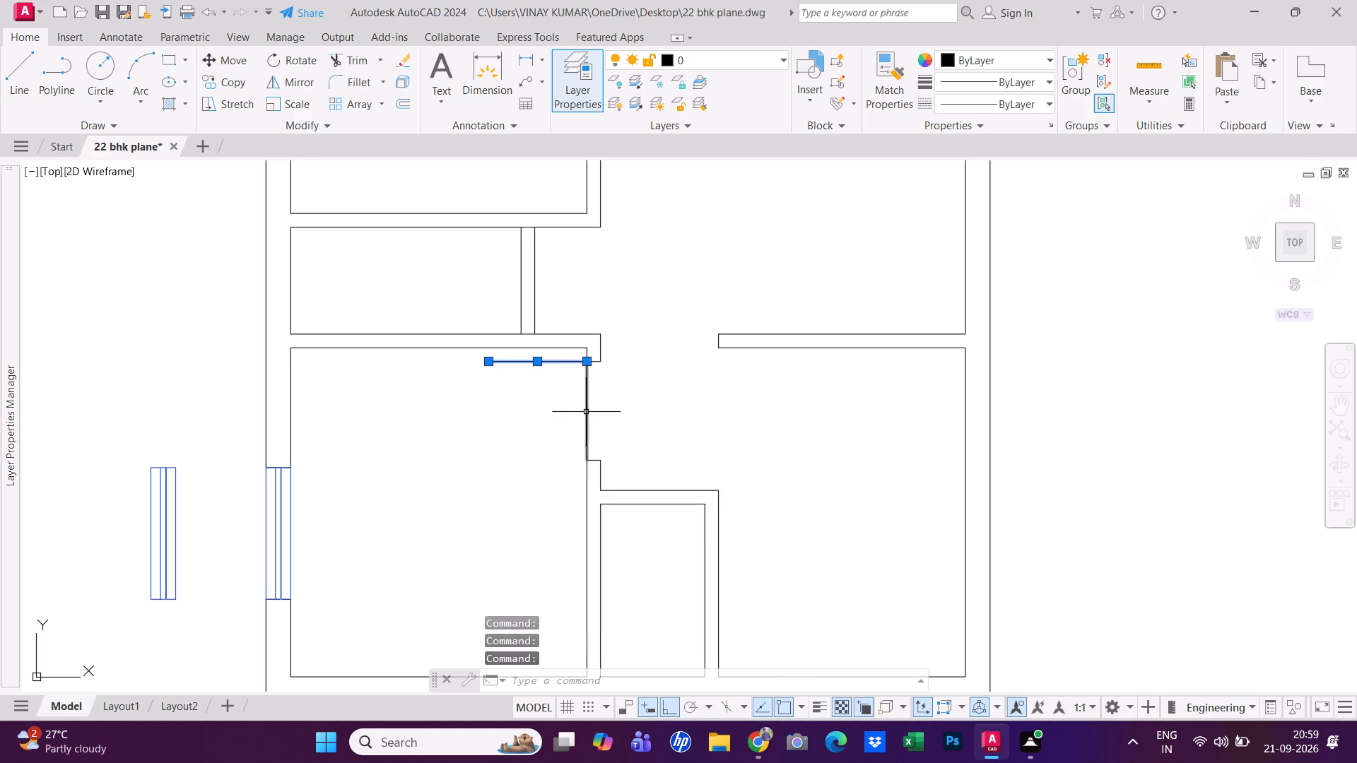
left_click(596, 421)
left_click(534, 404)
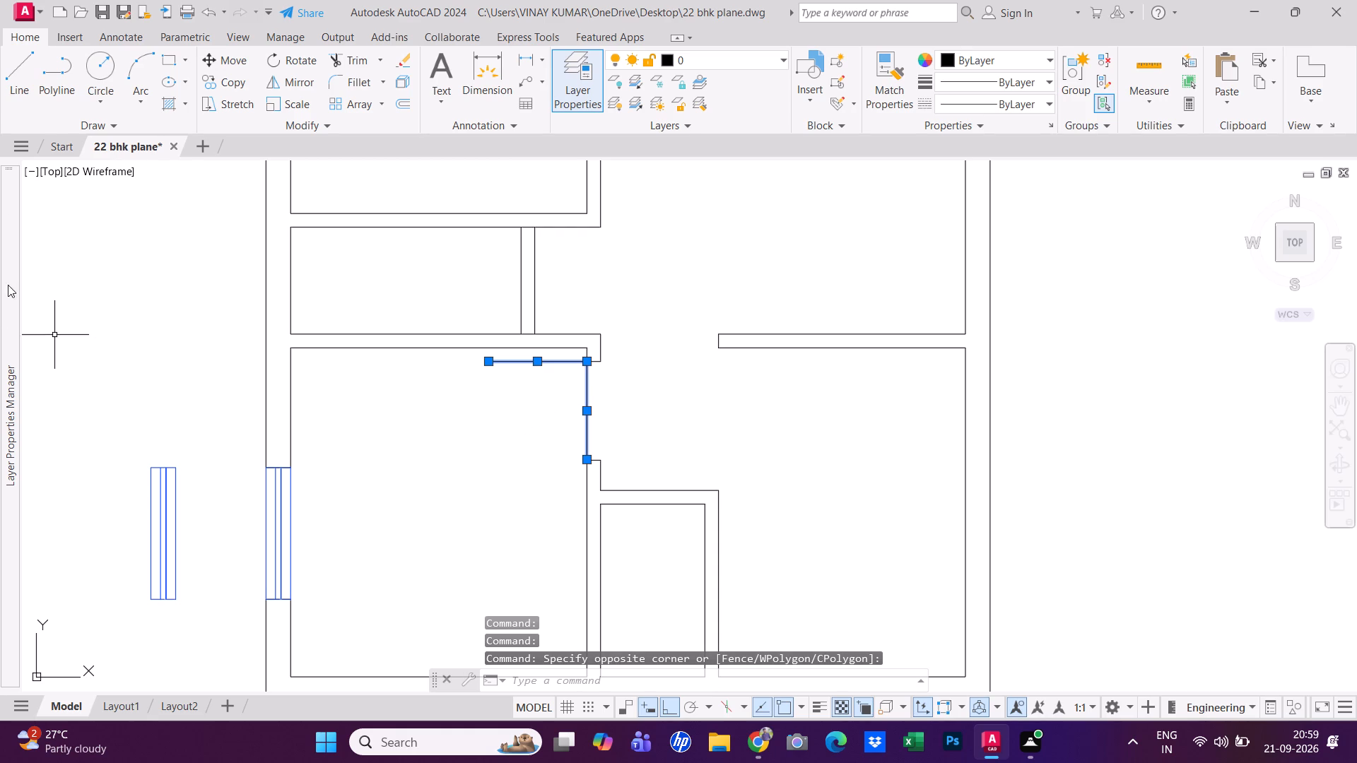
left_click(241, 57)
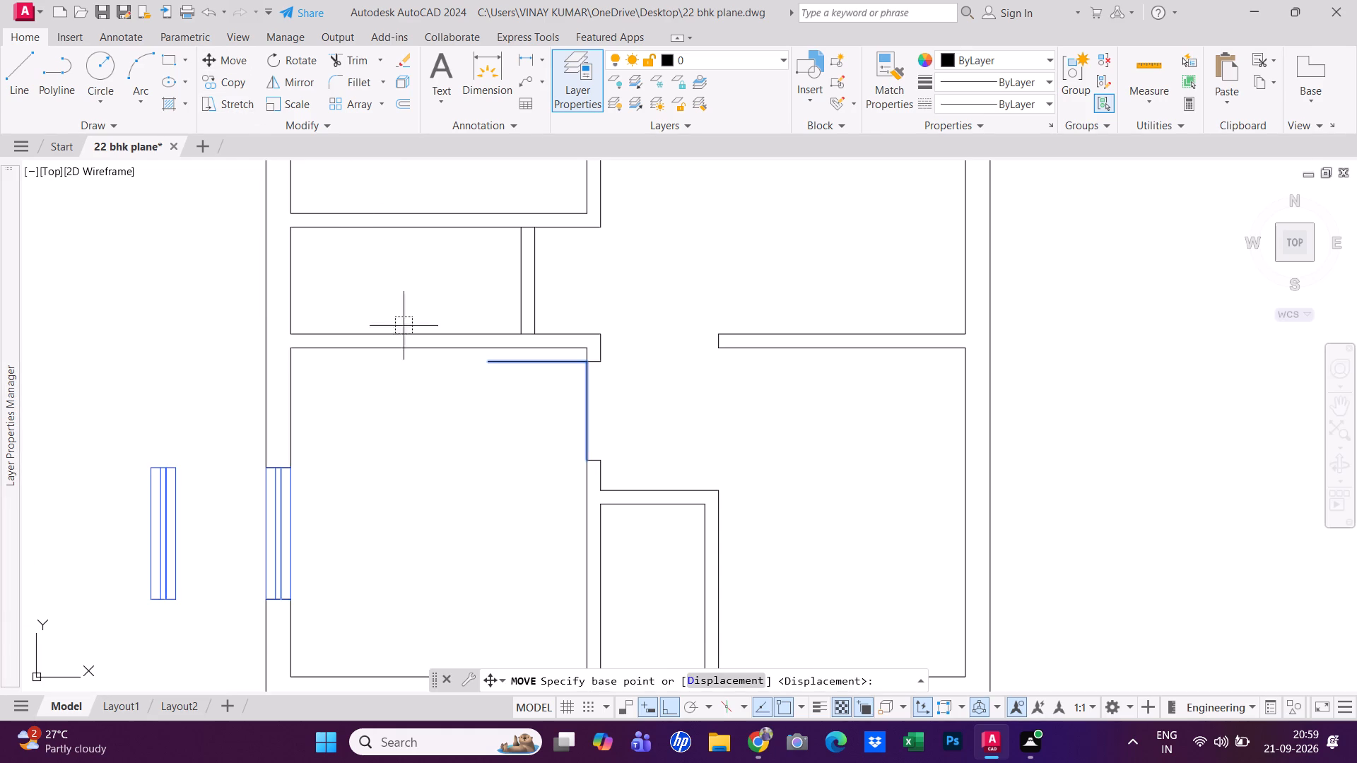
left_click(560, 394)
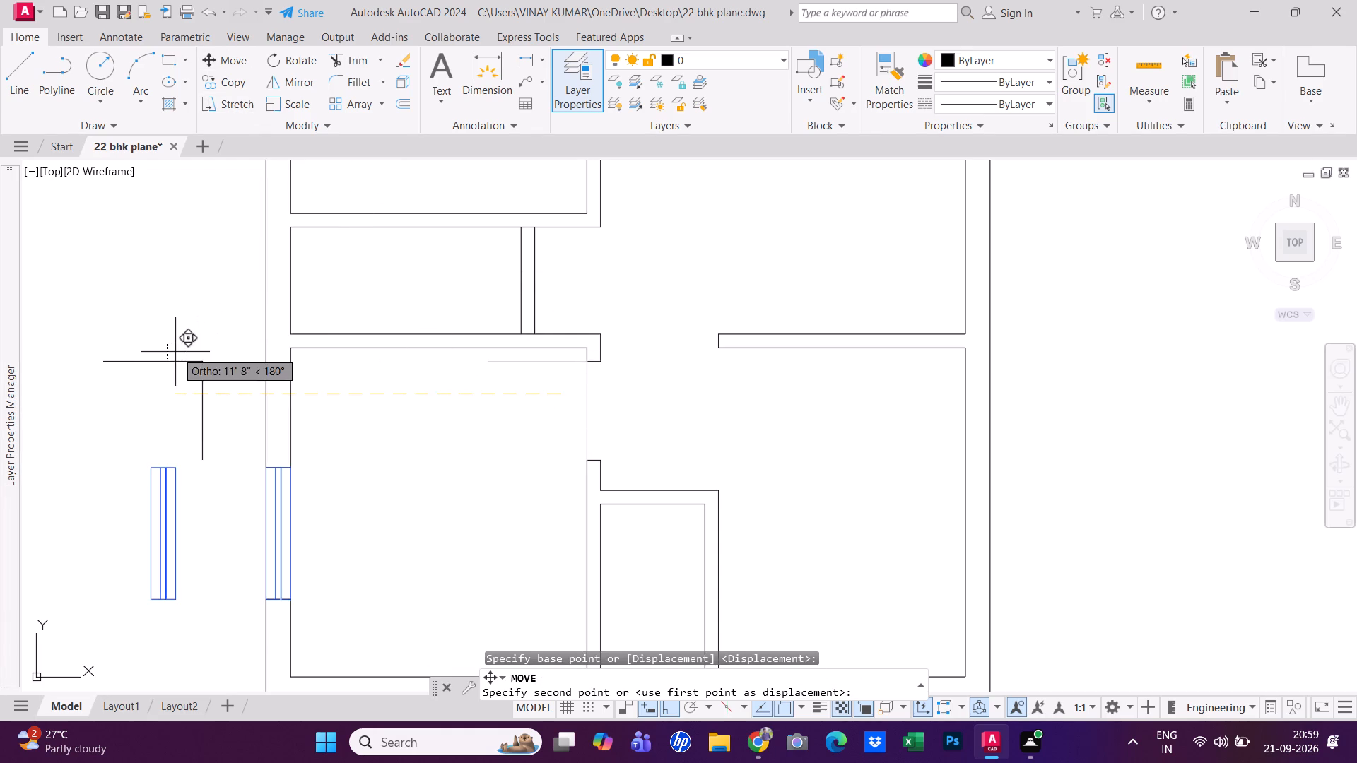
left_click(175, 350)
scroll(230, 389, "up", 1)
middle_click_drag(230, 389, 435, 369)
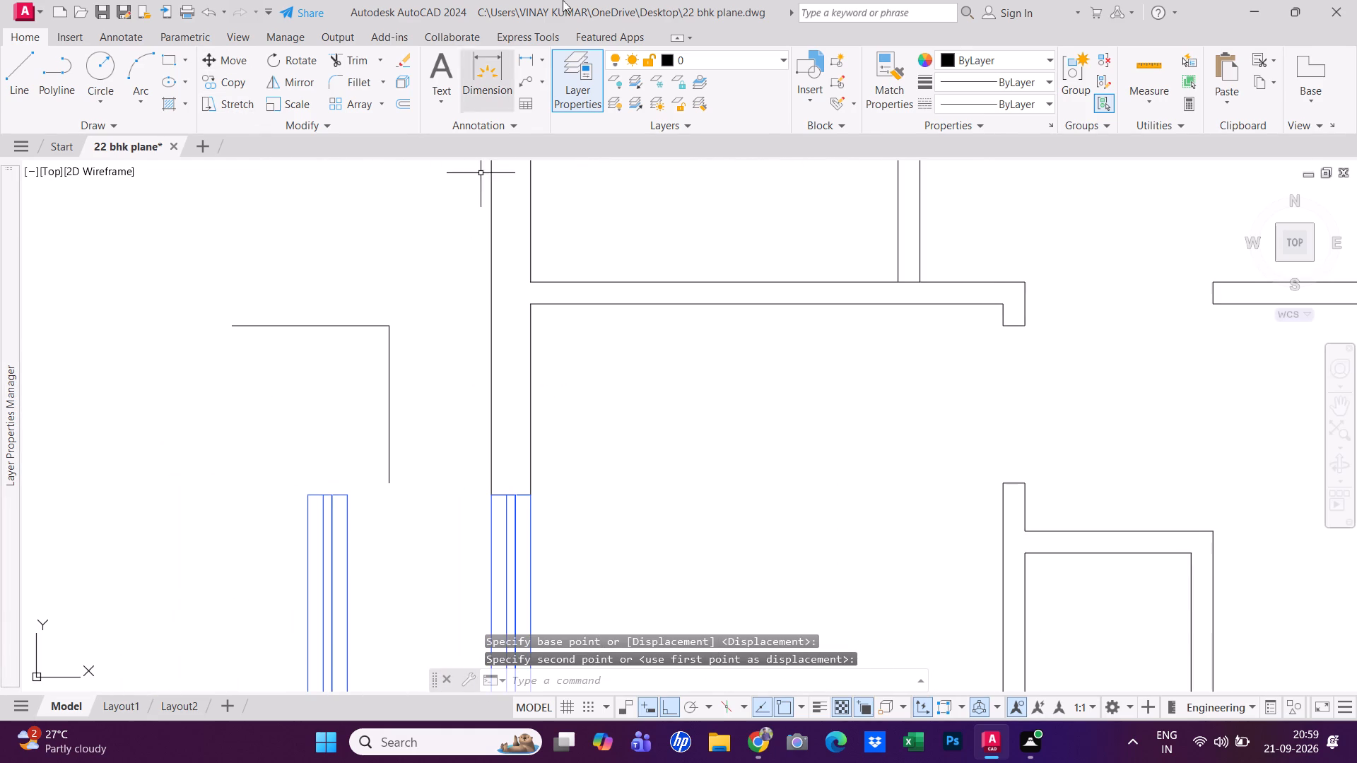
key("Escape")
key("Escape")
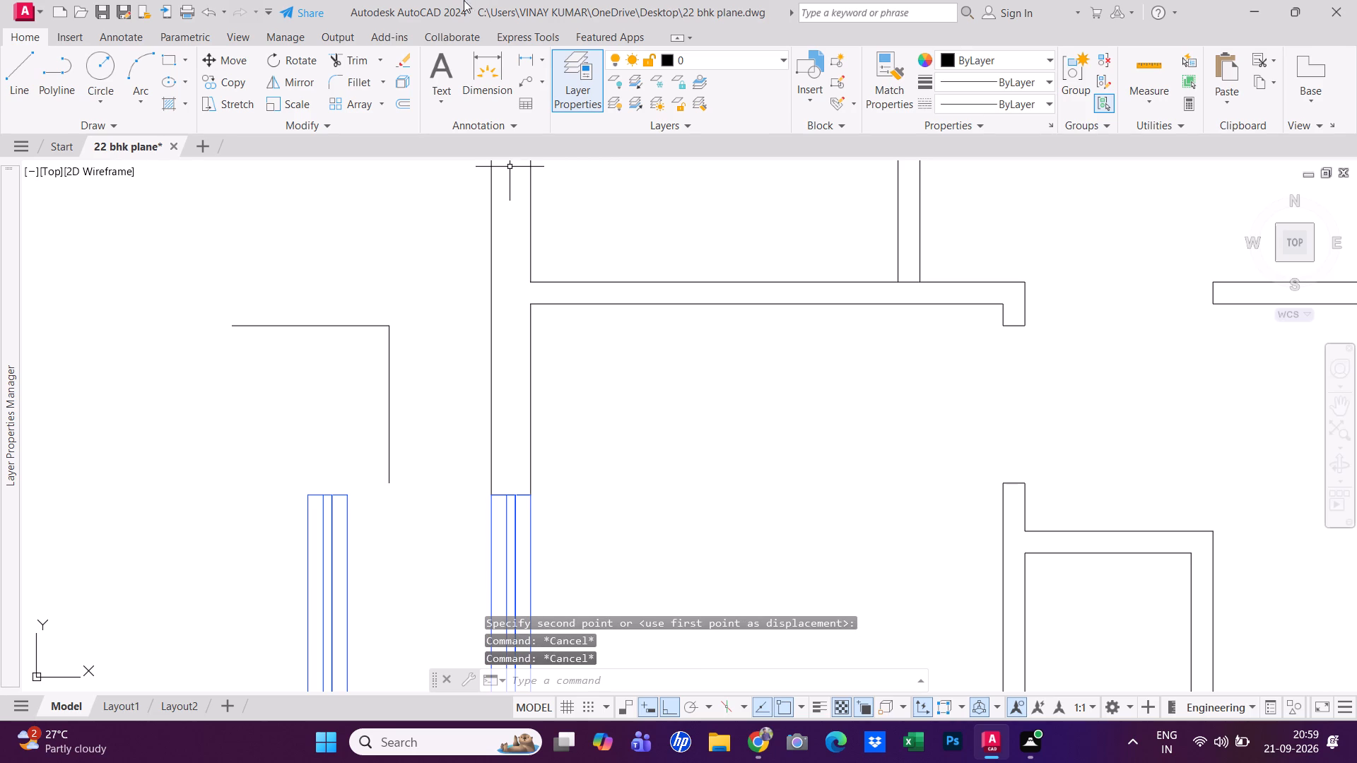
key("Escape")
key("Escape")
key("Escape")
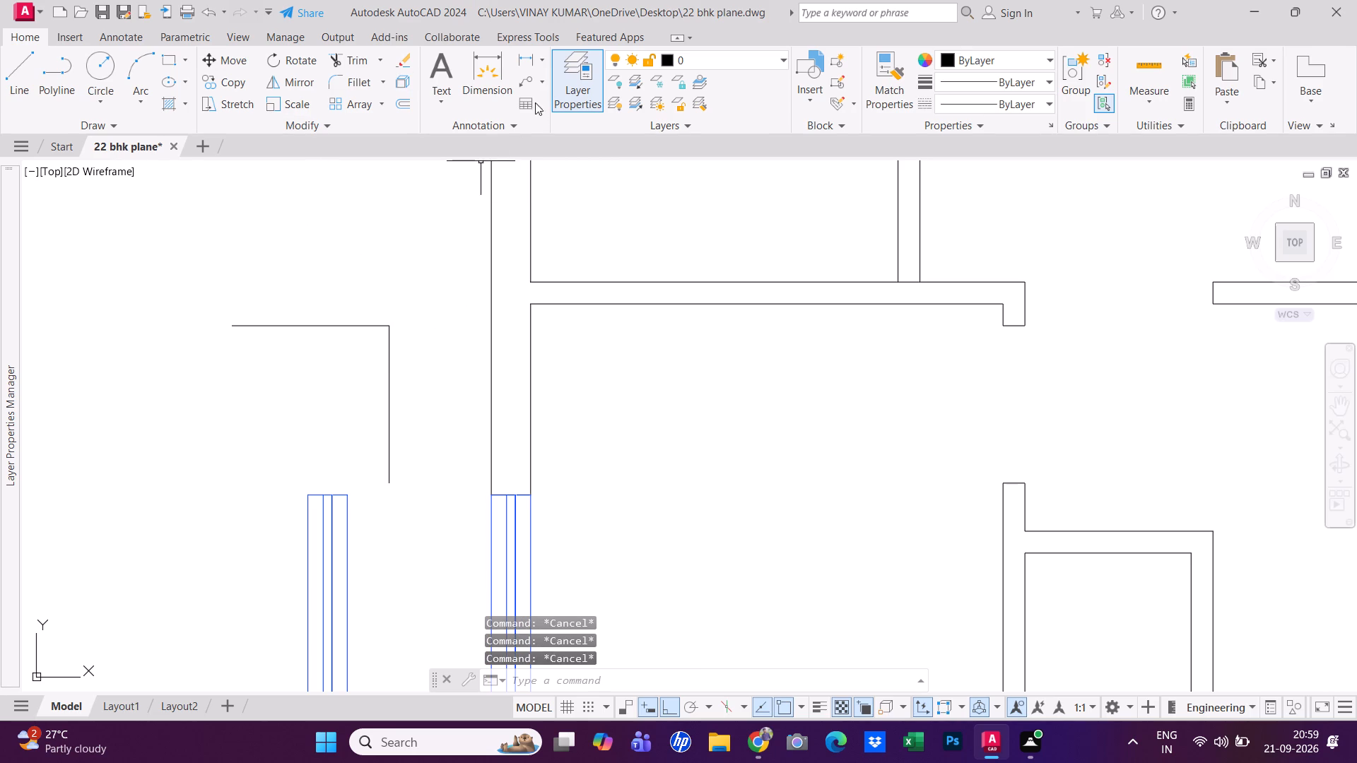
Create a new layer named doors and set its colour to grey, index 8.
left_click(587, 81)
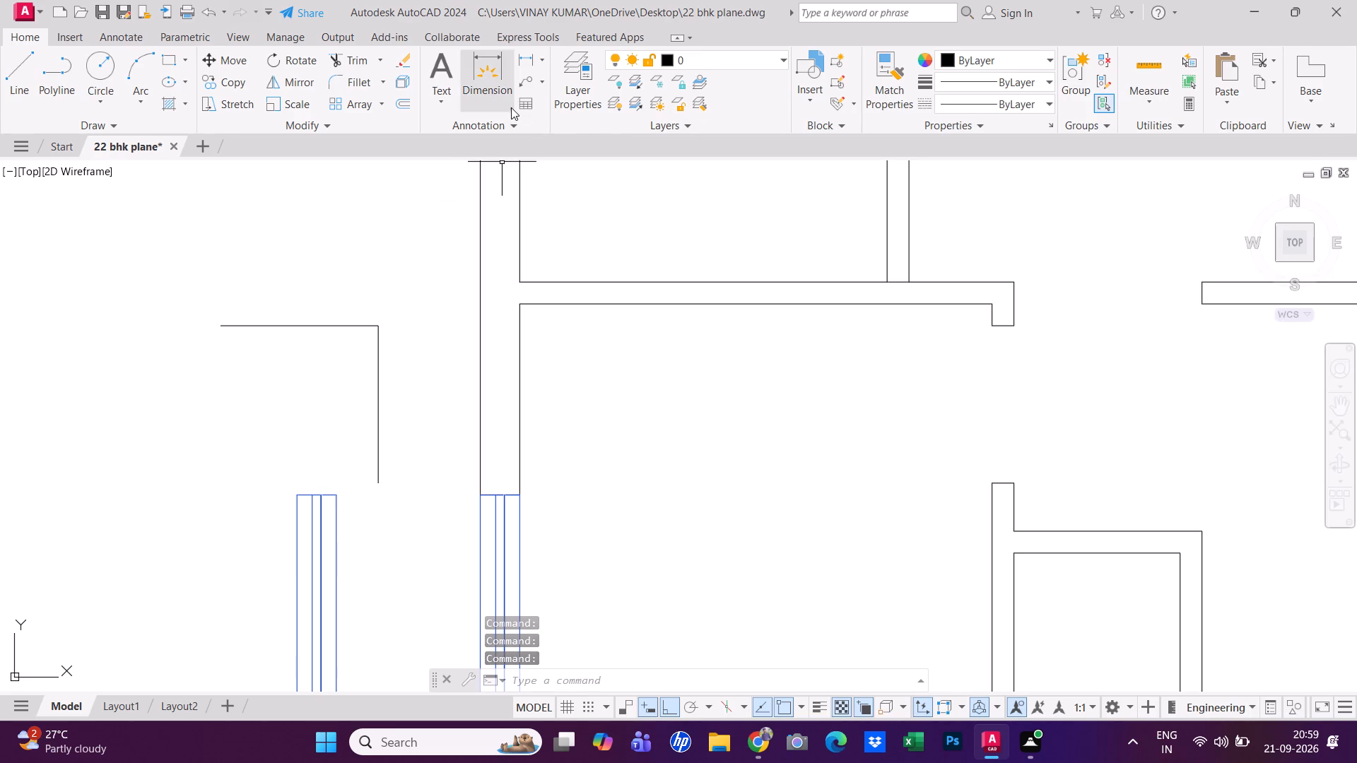
left_click(577, 112)
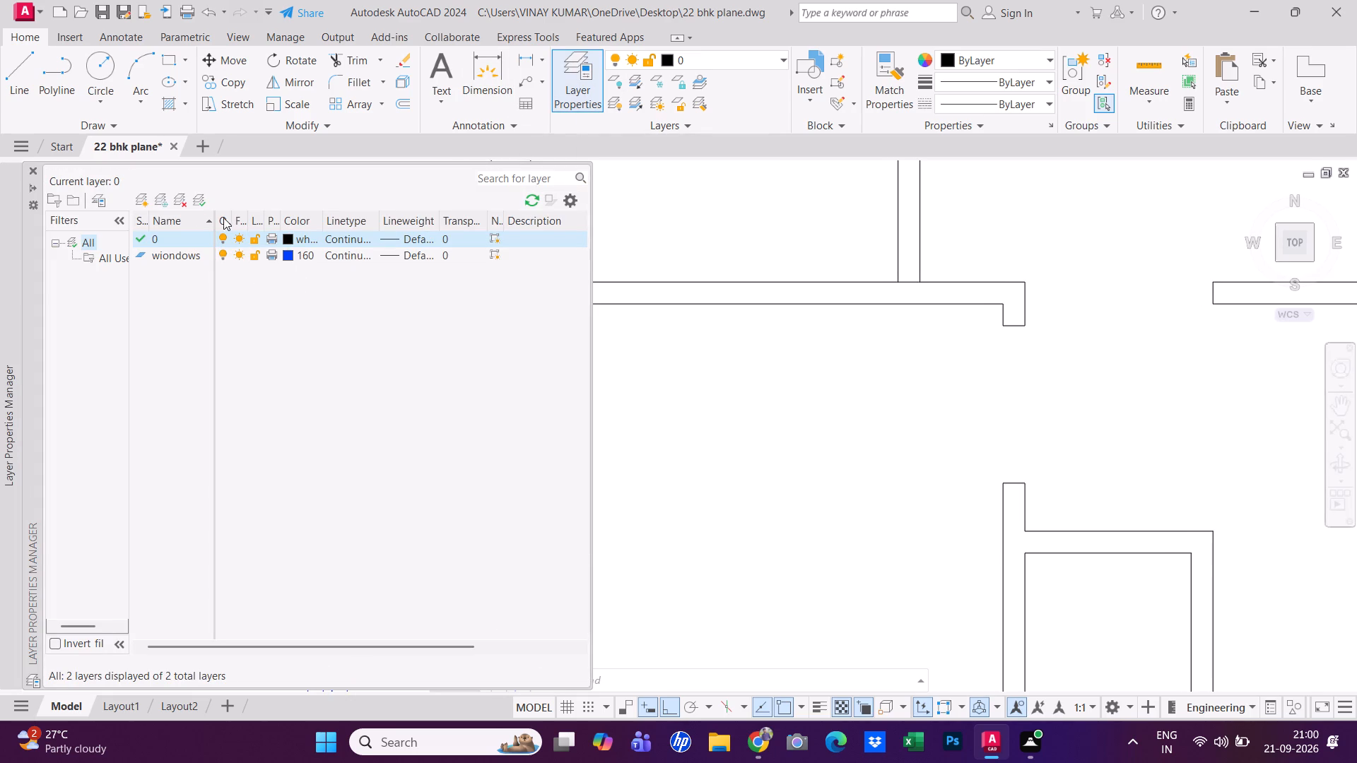
left_click(146, 213)
left_click(141, 203)
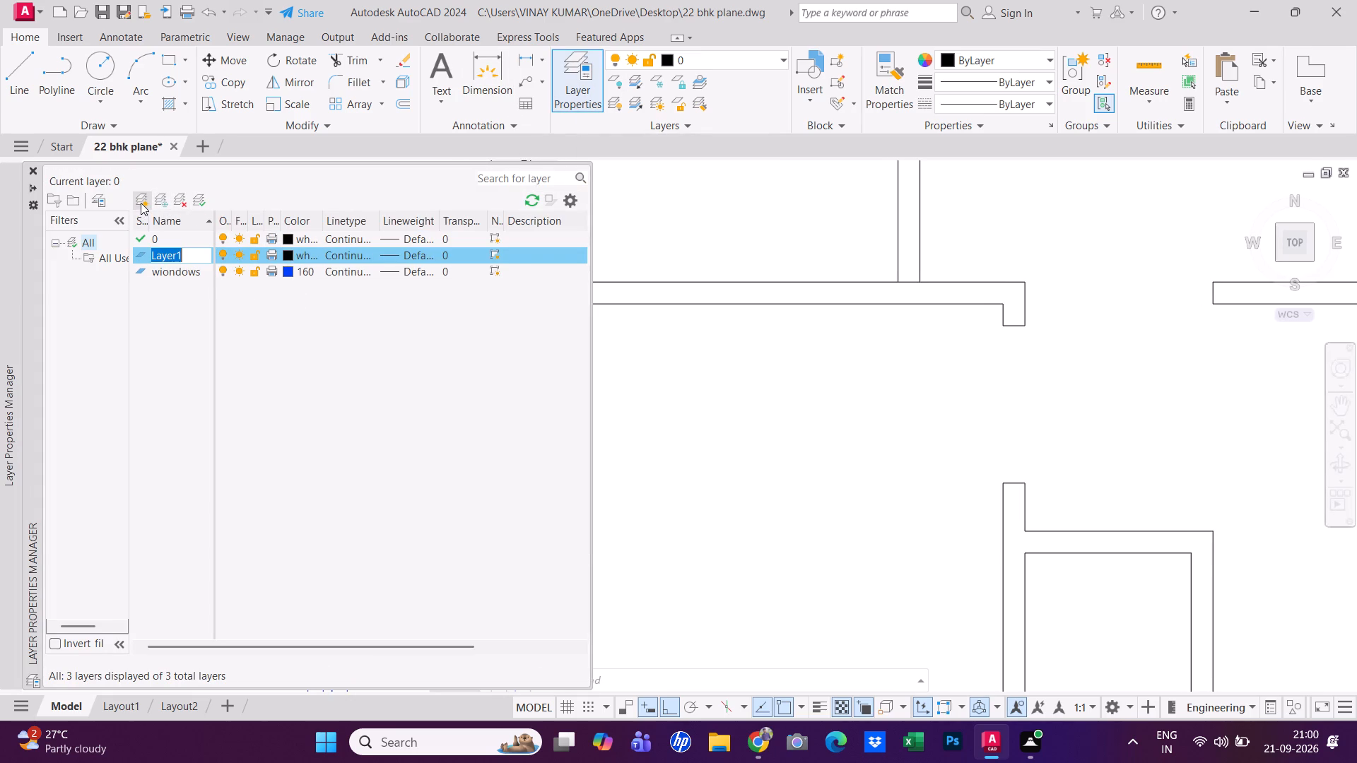
type("doors")
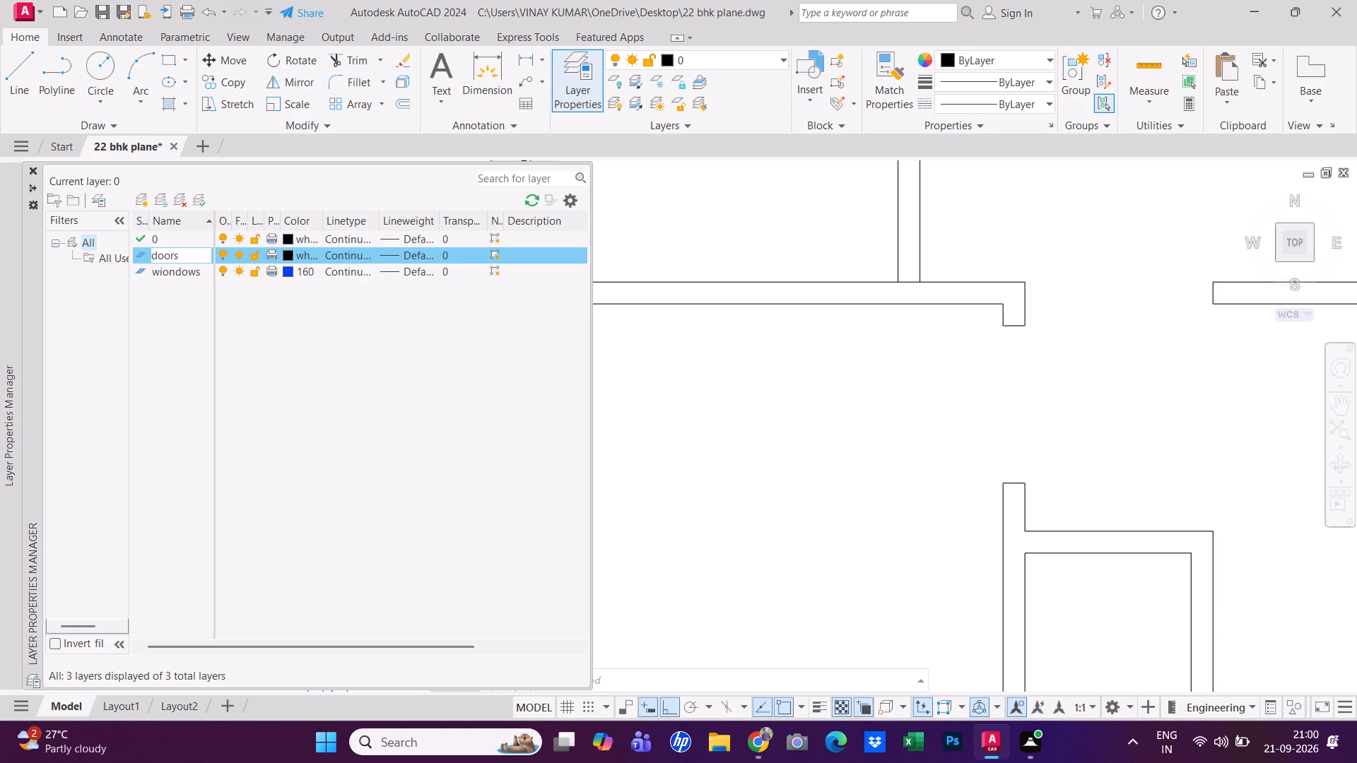
left_click(292, 253)
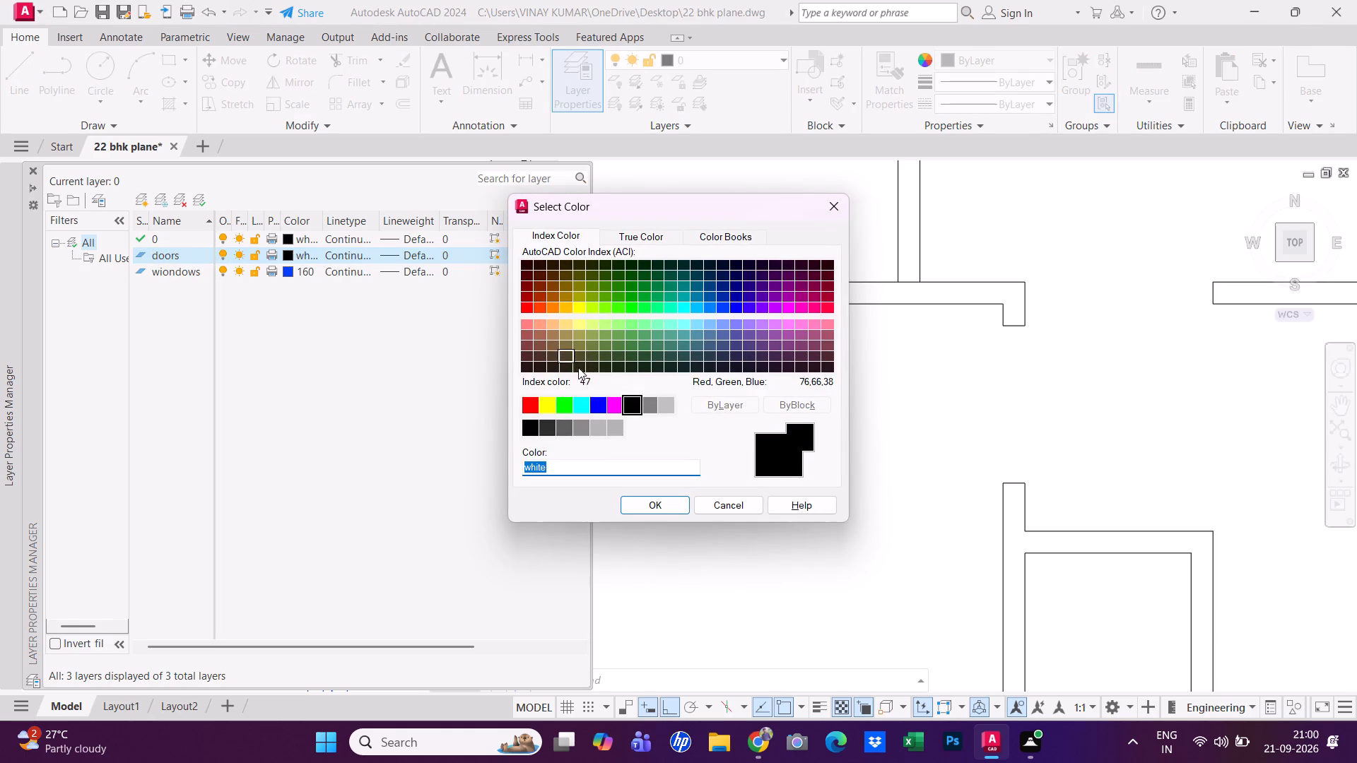
left_click(650, 406)
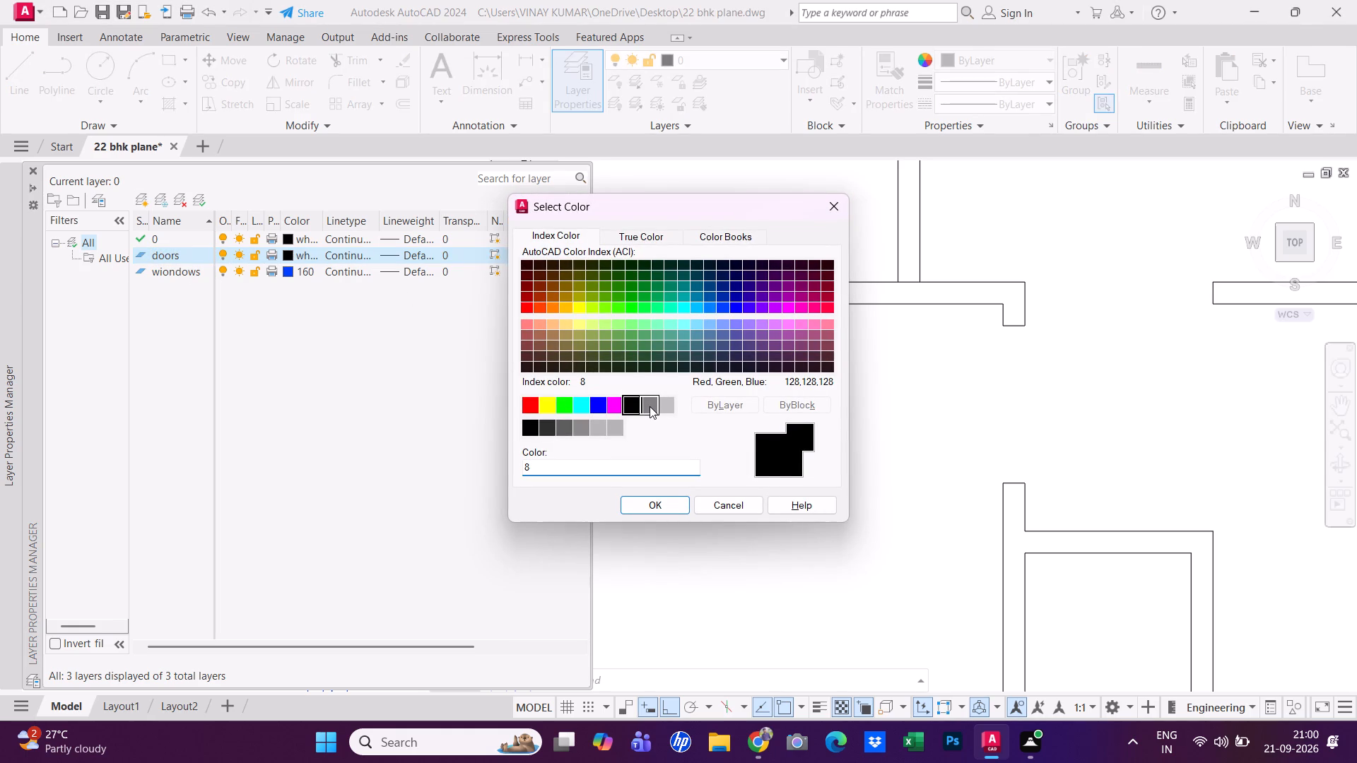
left_click(646, 508)
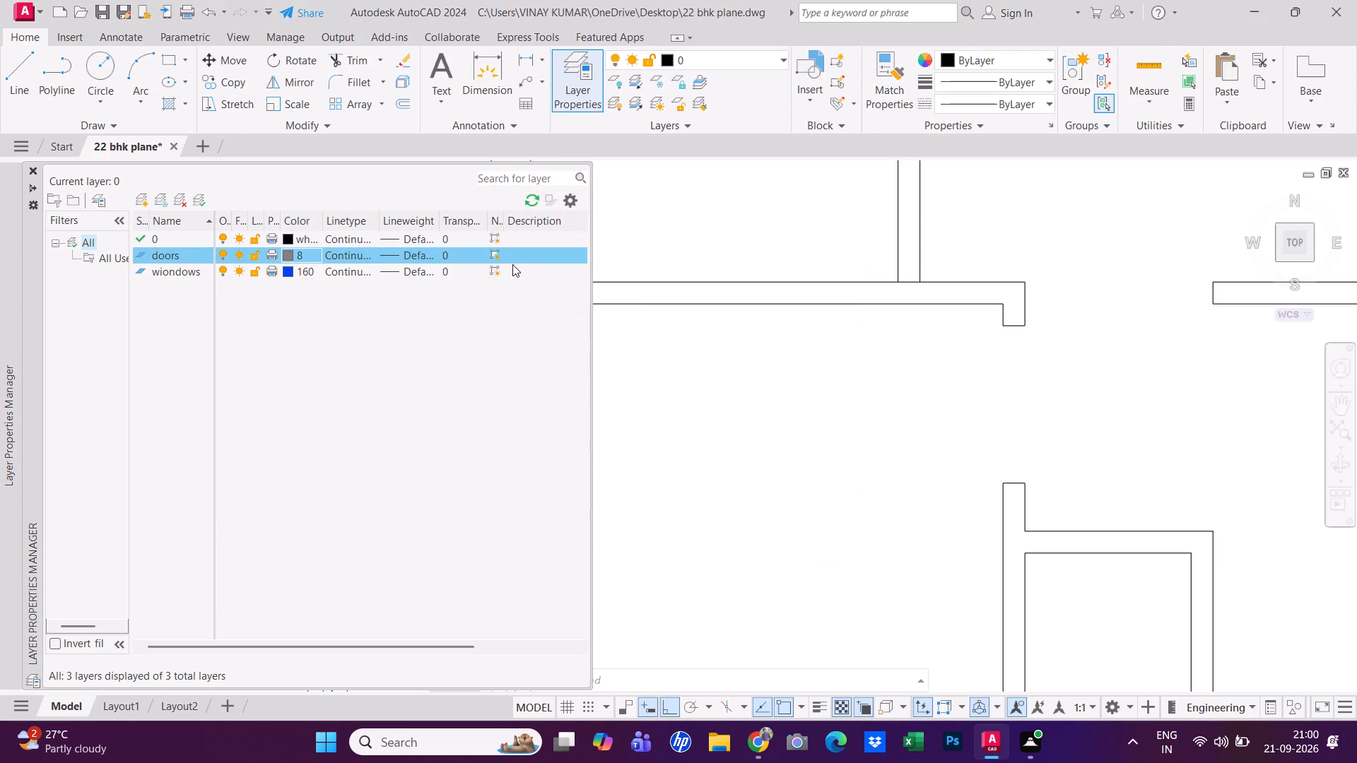
left_click(35, 171)
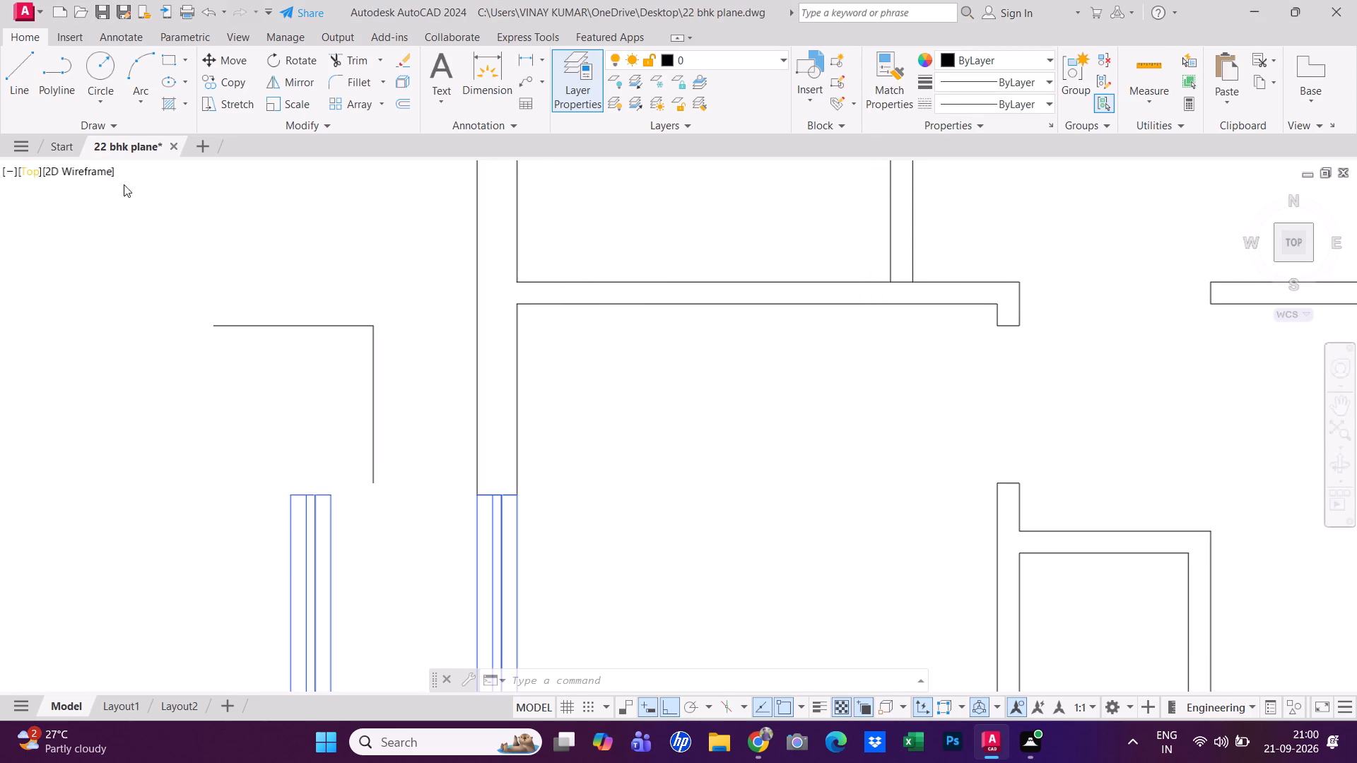
Offset the horizontal door leaf line 1" to the south to give the leaf its thickness.
middle_click_drag(301, 344, 278, 285)
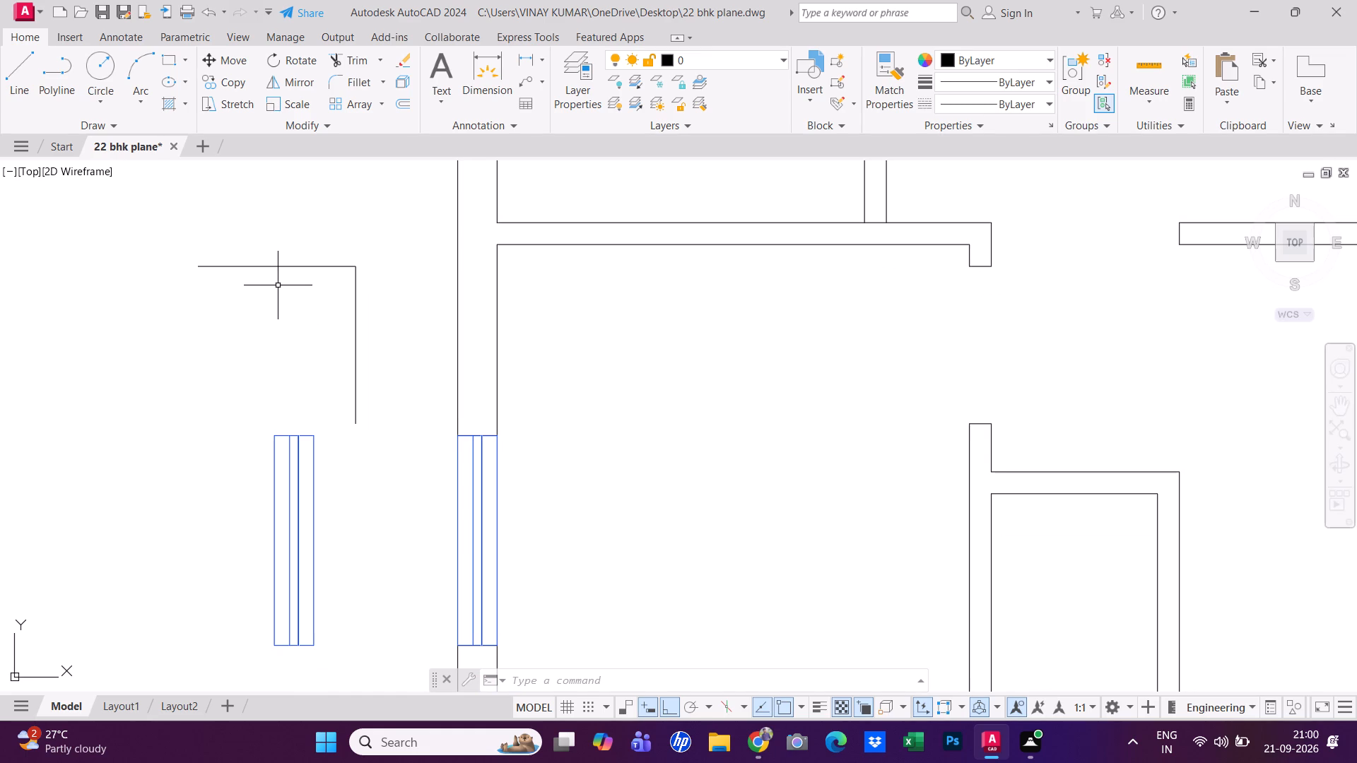
middle_click_drag(280, 286, 307, 240)
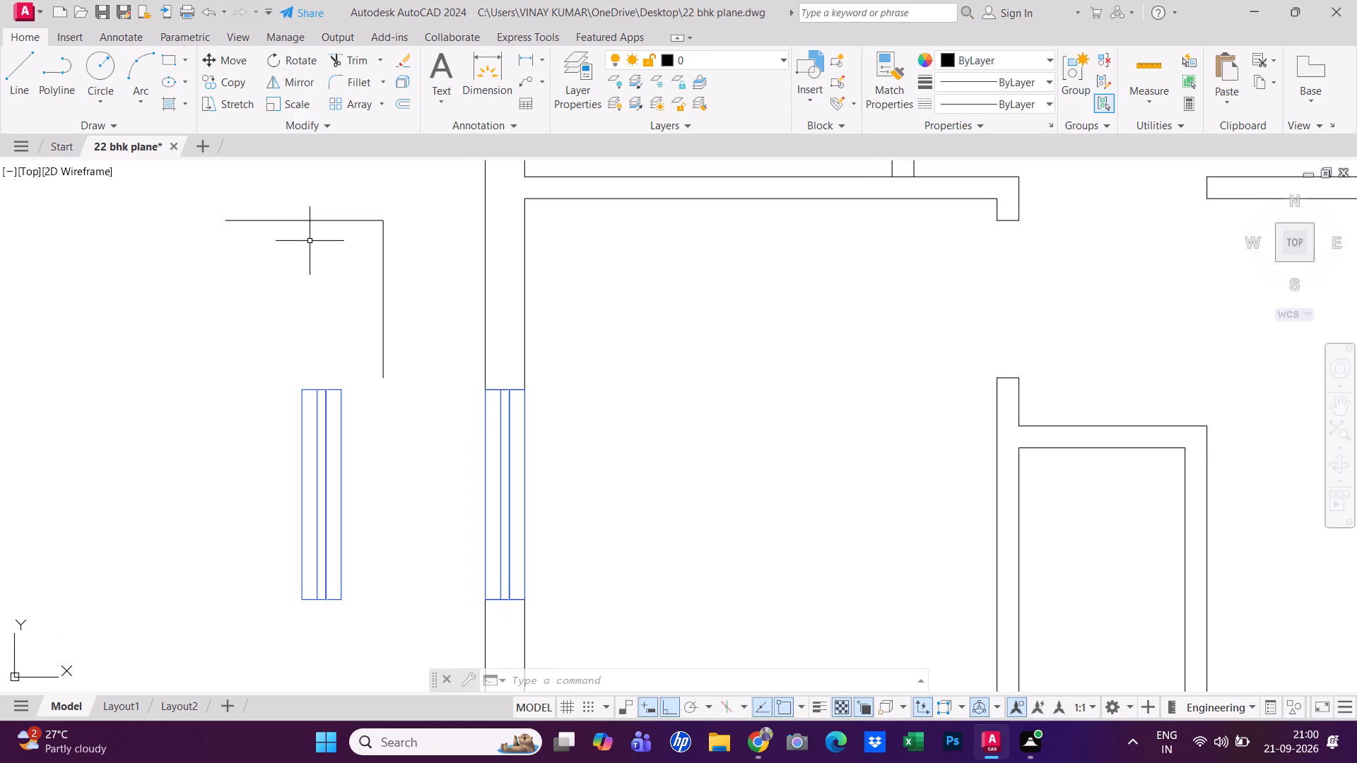
middle_click_drag(312, 242, 380, 261)
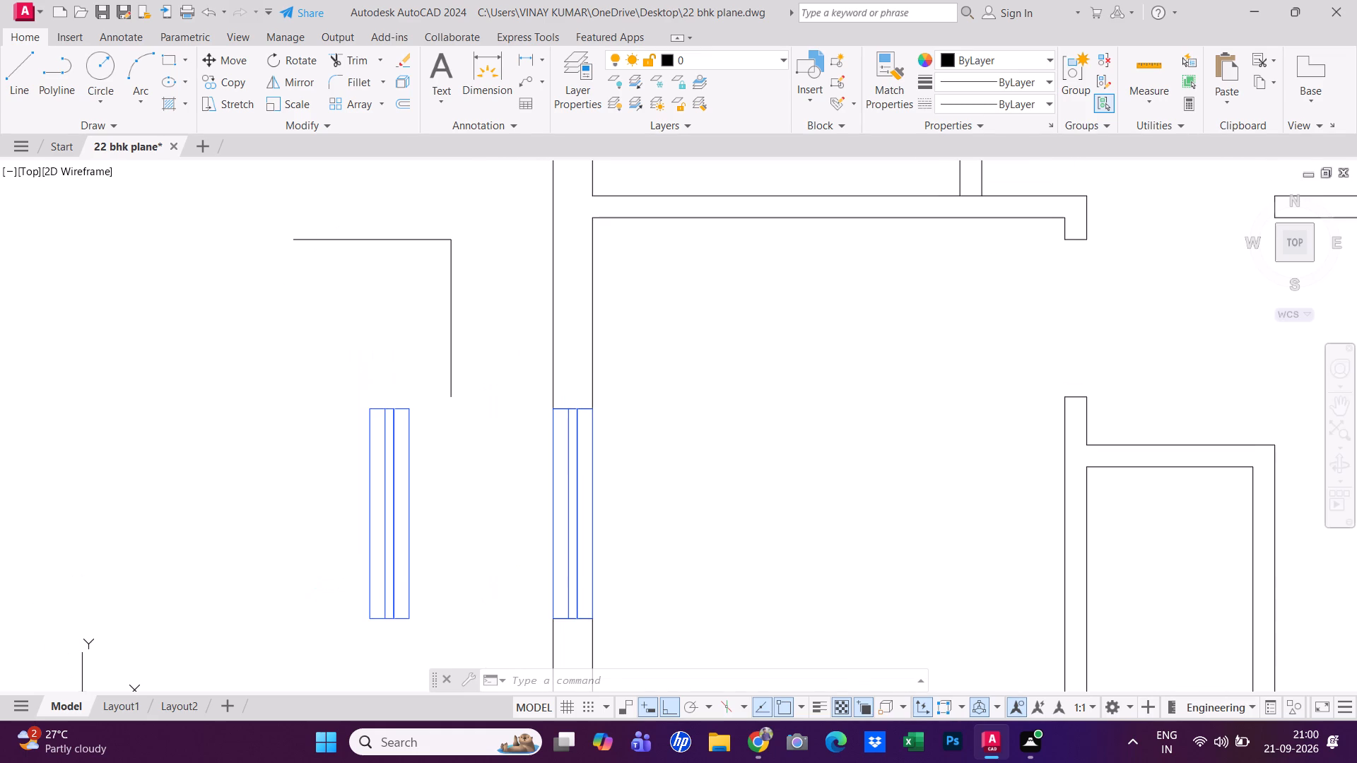
key("Escape")
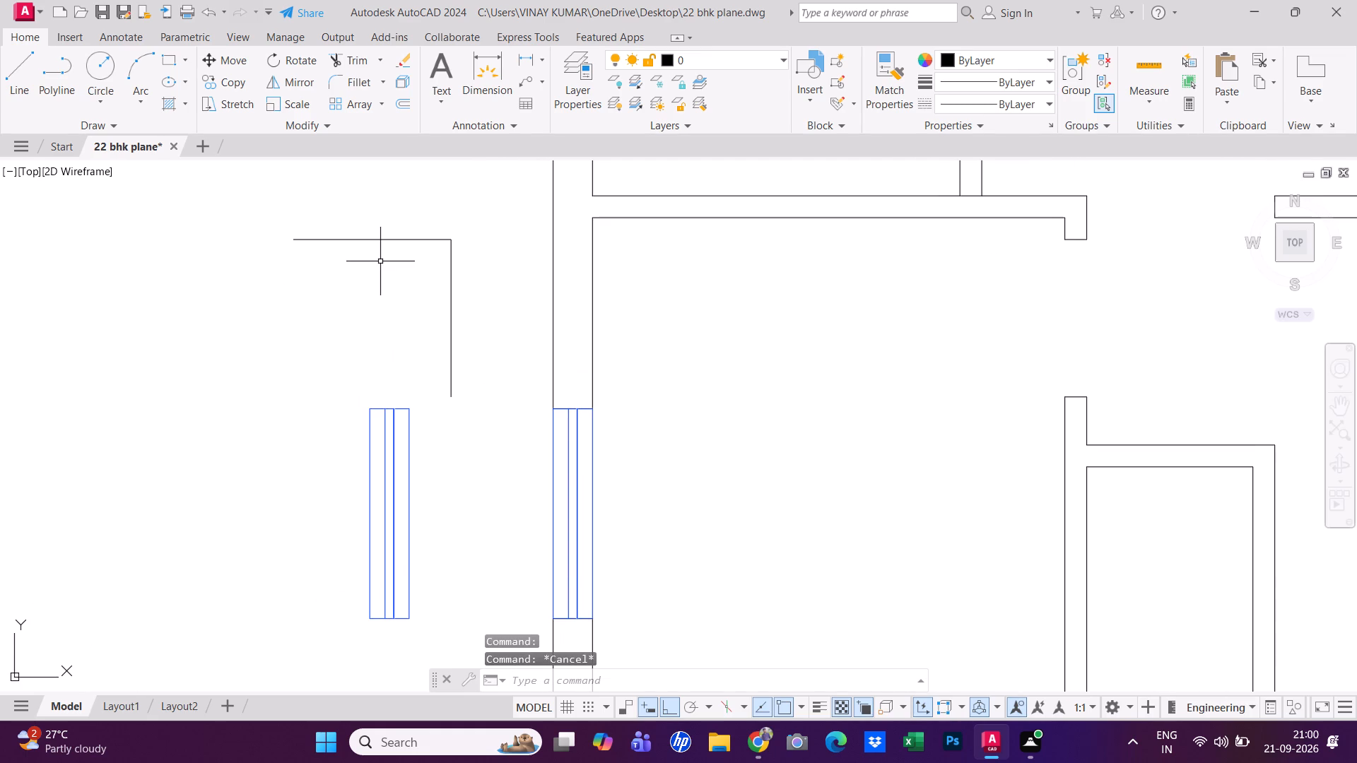
type("o")
key("space")
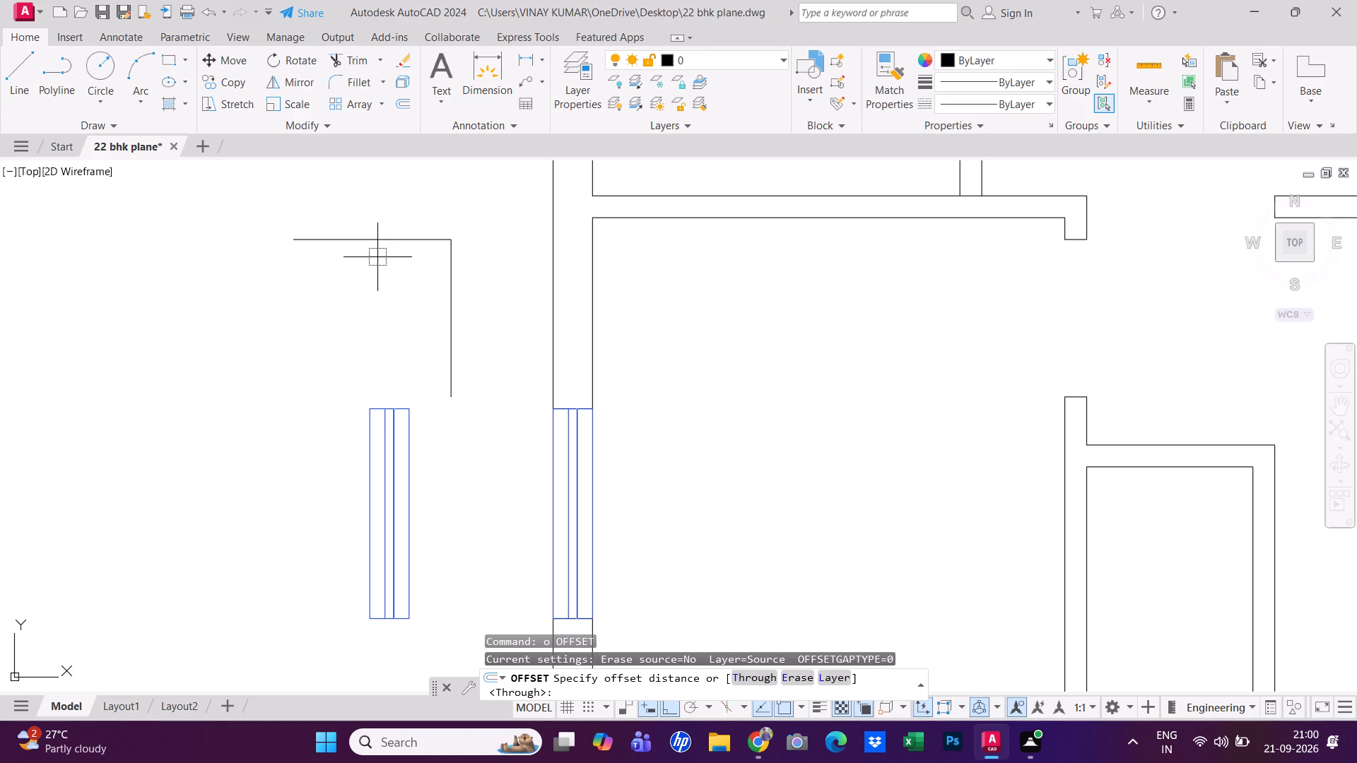
type("1\"")
key("Return")
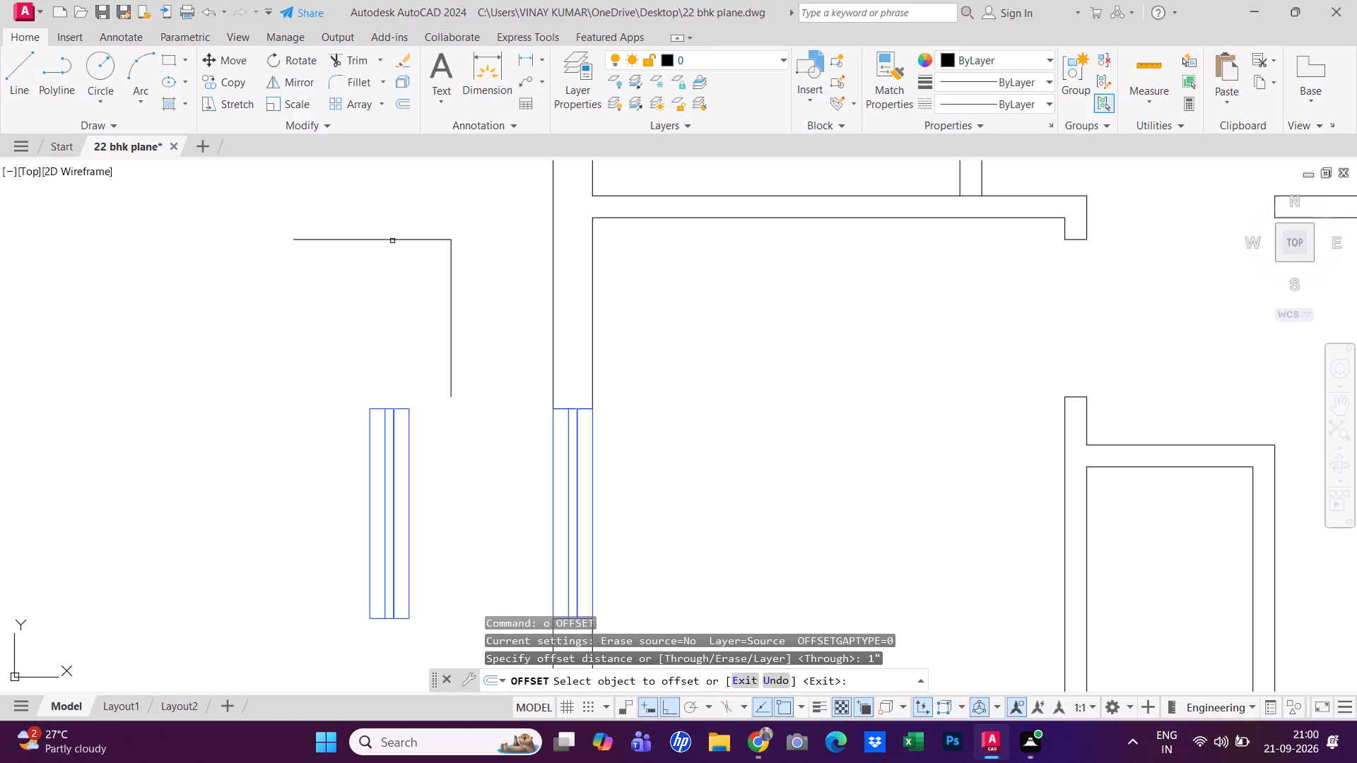
left_click(394, 239)
left_click(394, 263)
key("Escape")
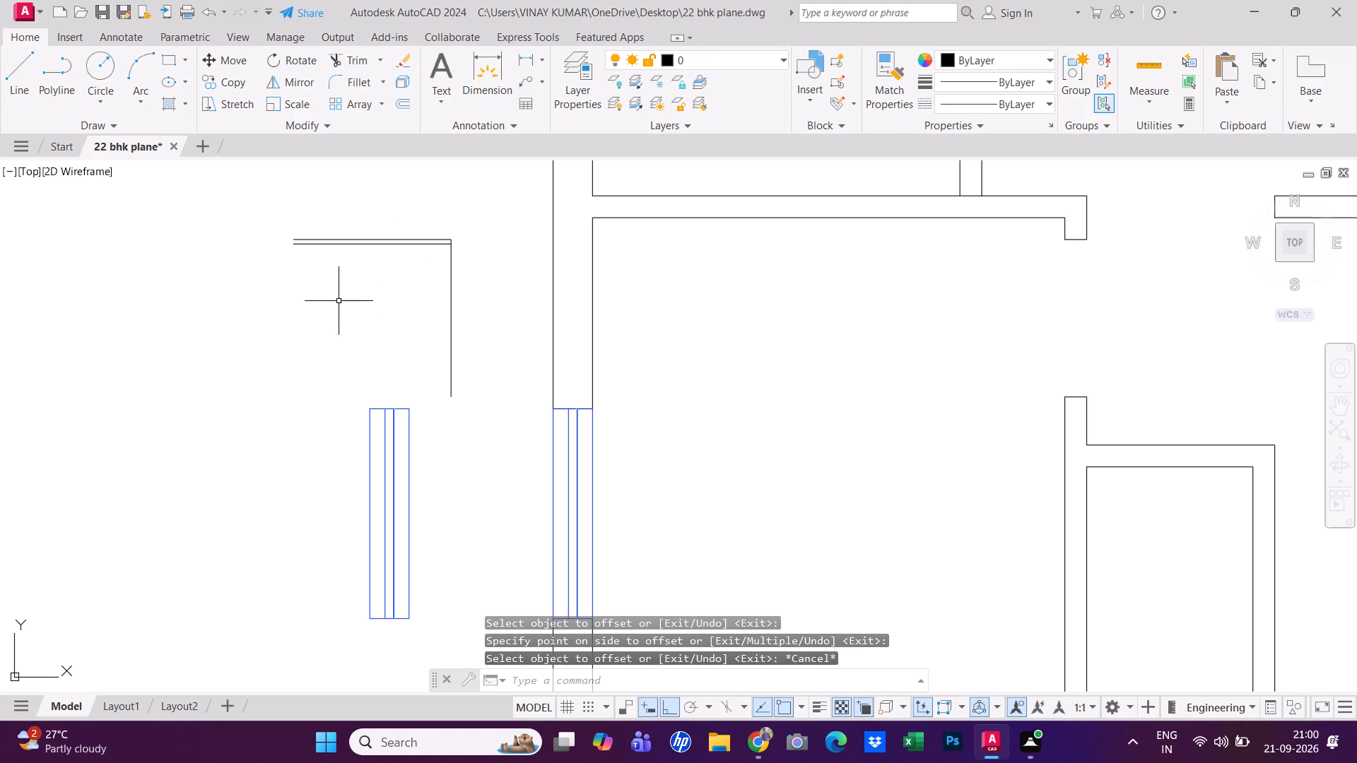
key("Escape")
key("Escape")
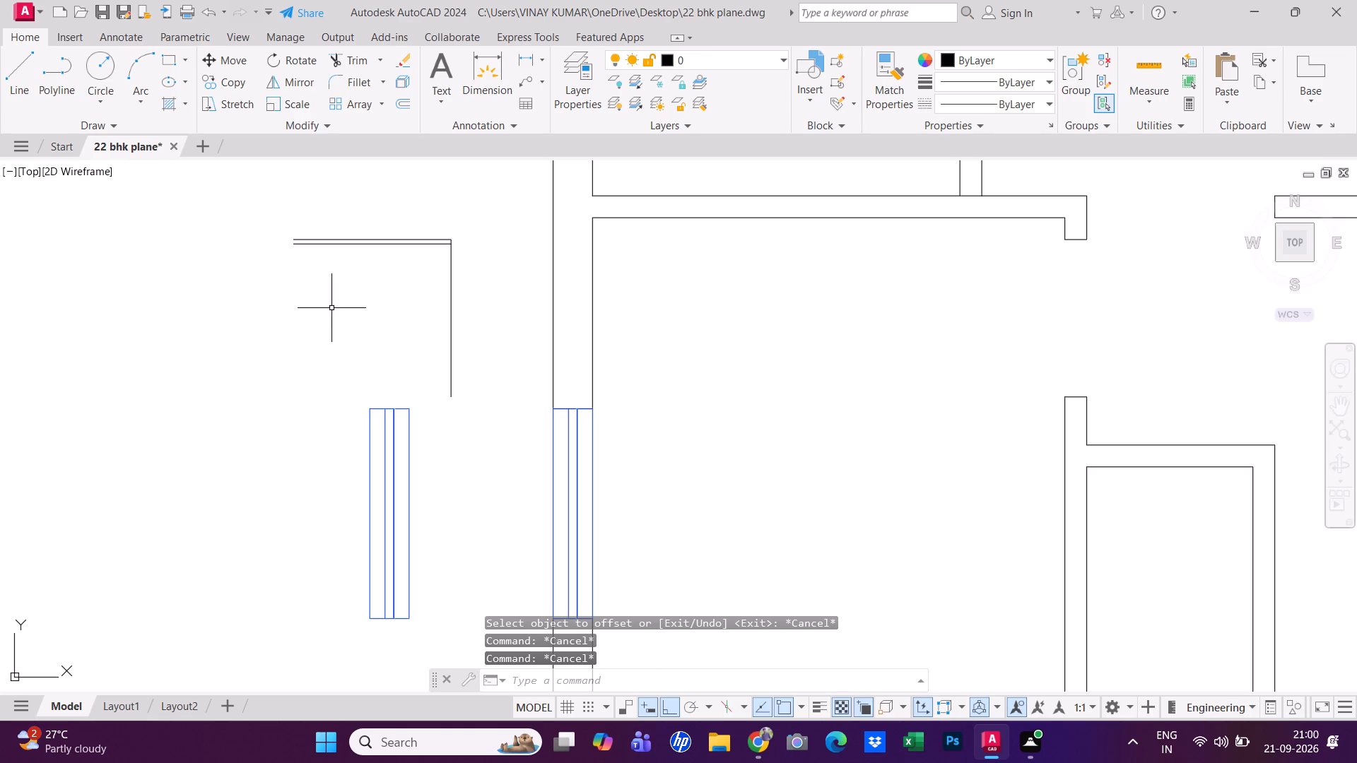
key("Escape")
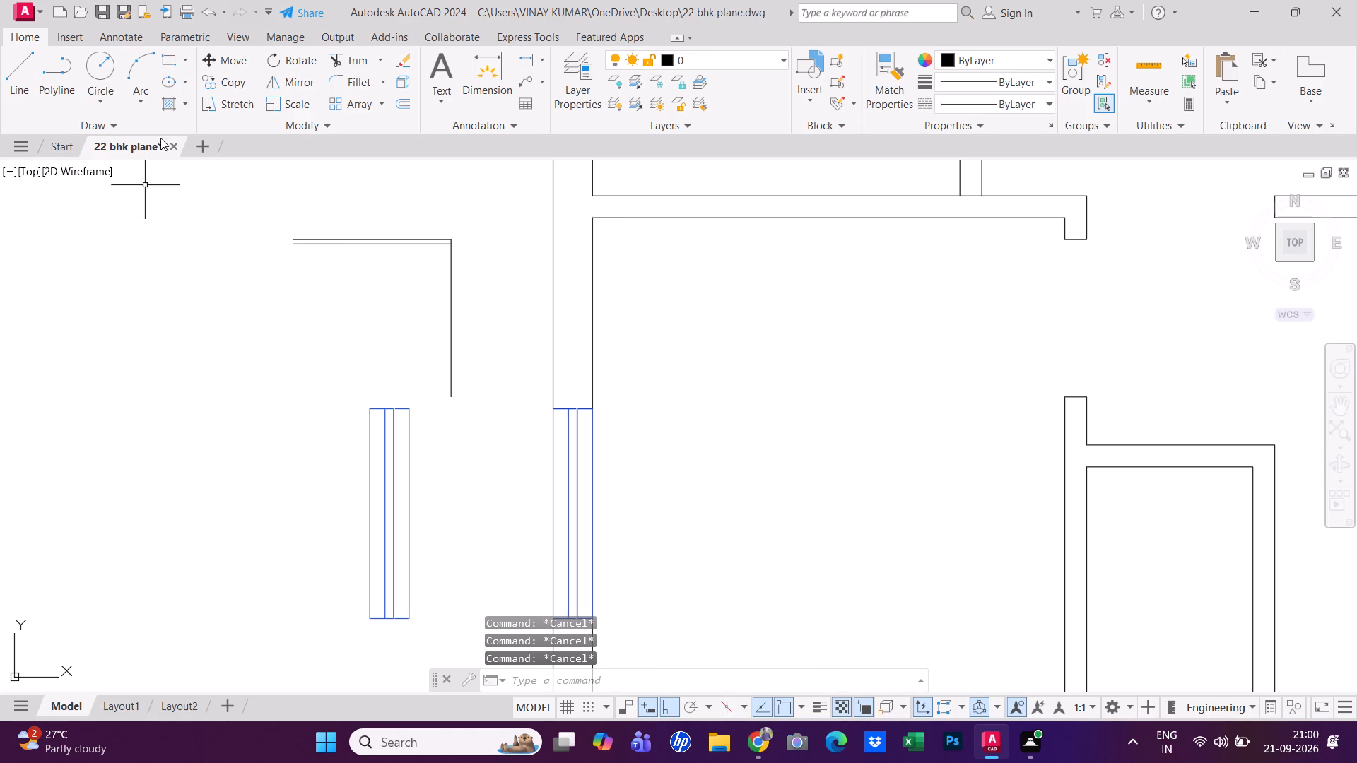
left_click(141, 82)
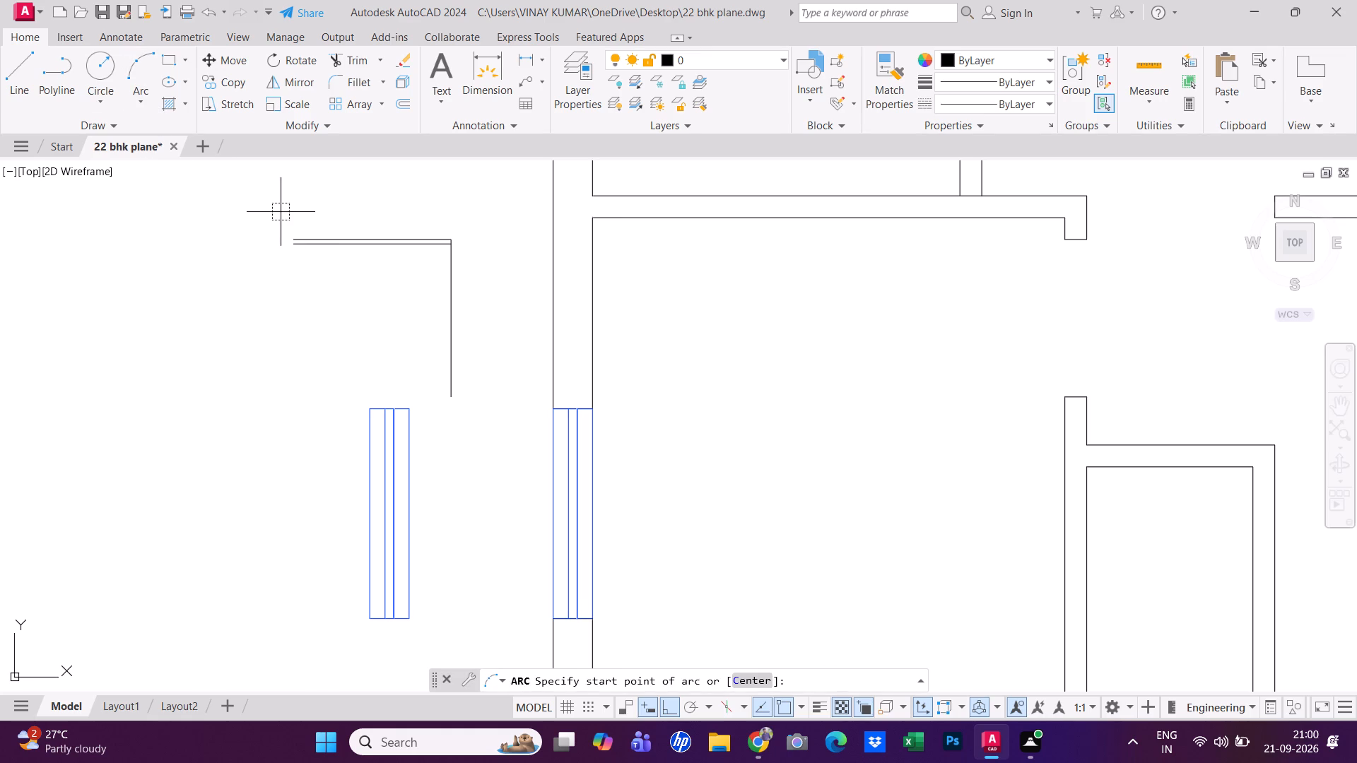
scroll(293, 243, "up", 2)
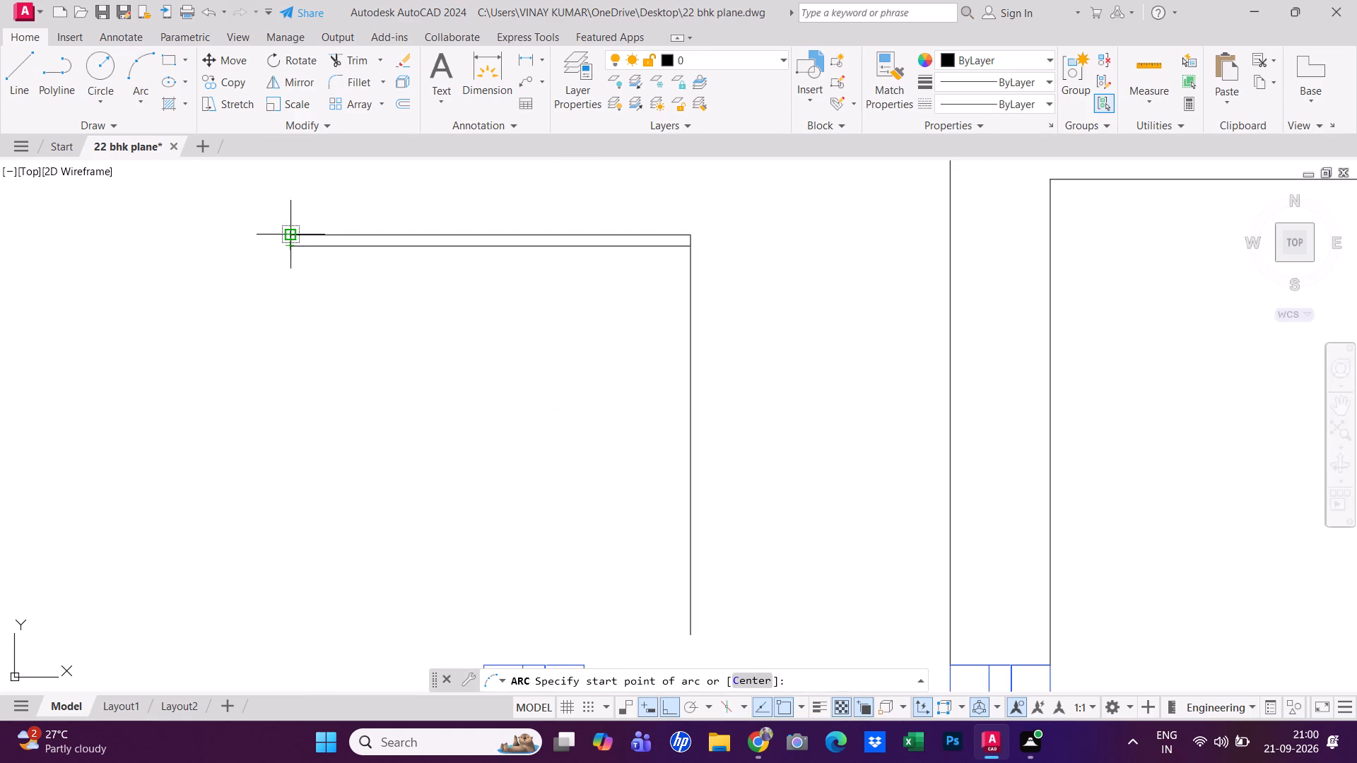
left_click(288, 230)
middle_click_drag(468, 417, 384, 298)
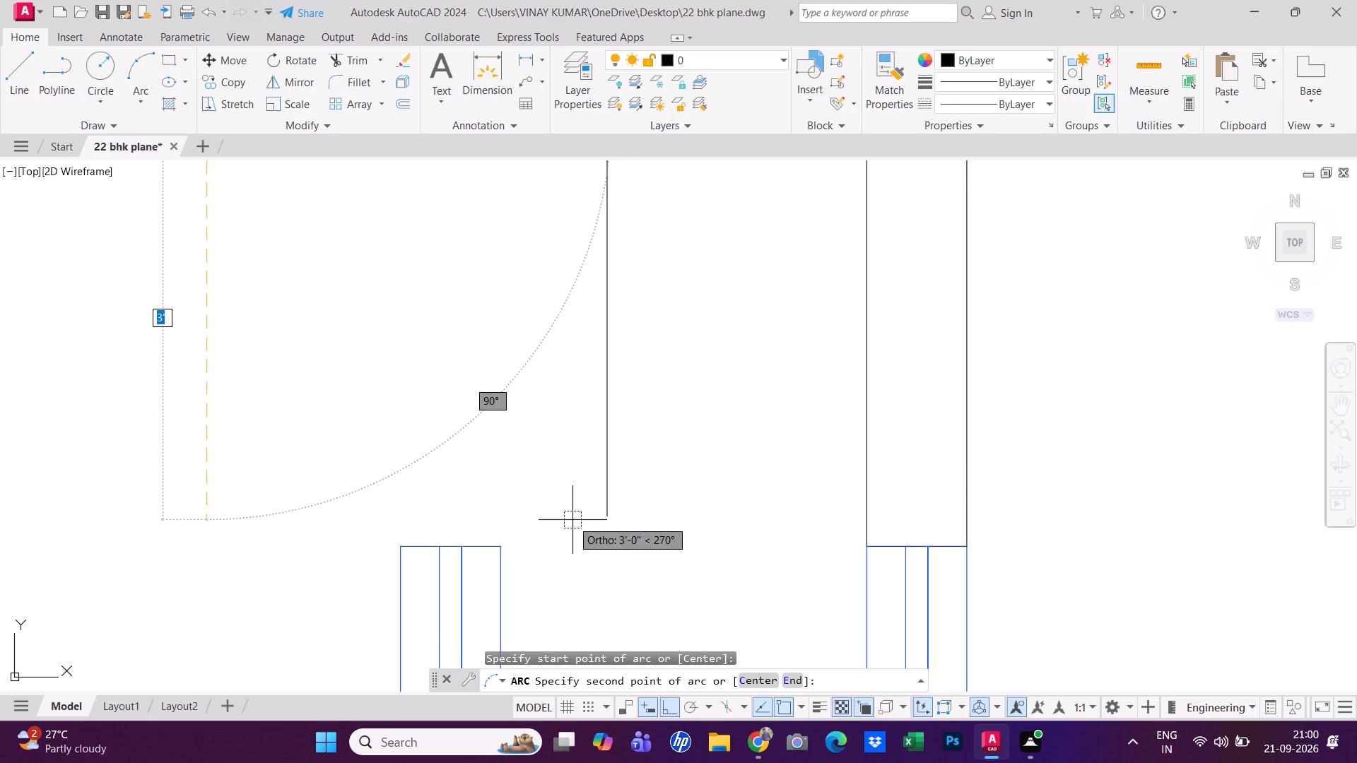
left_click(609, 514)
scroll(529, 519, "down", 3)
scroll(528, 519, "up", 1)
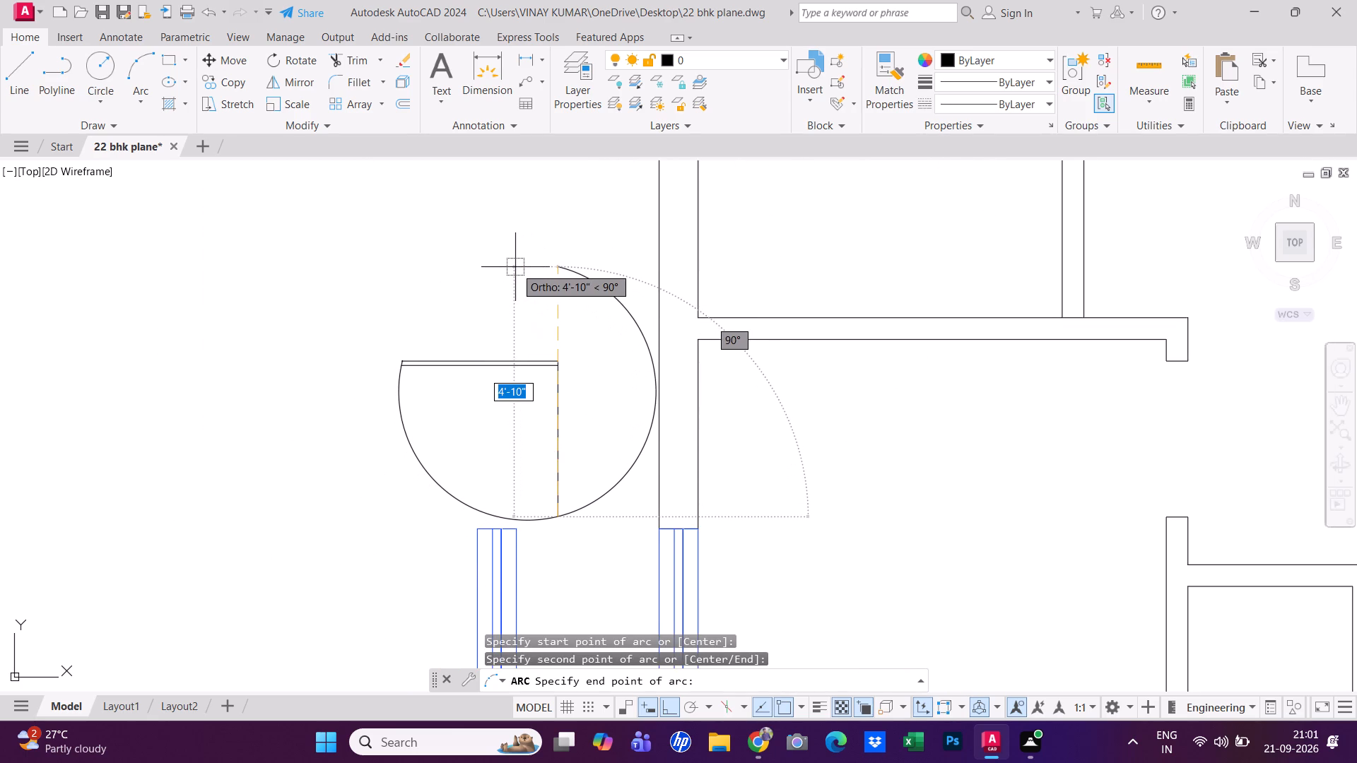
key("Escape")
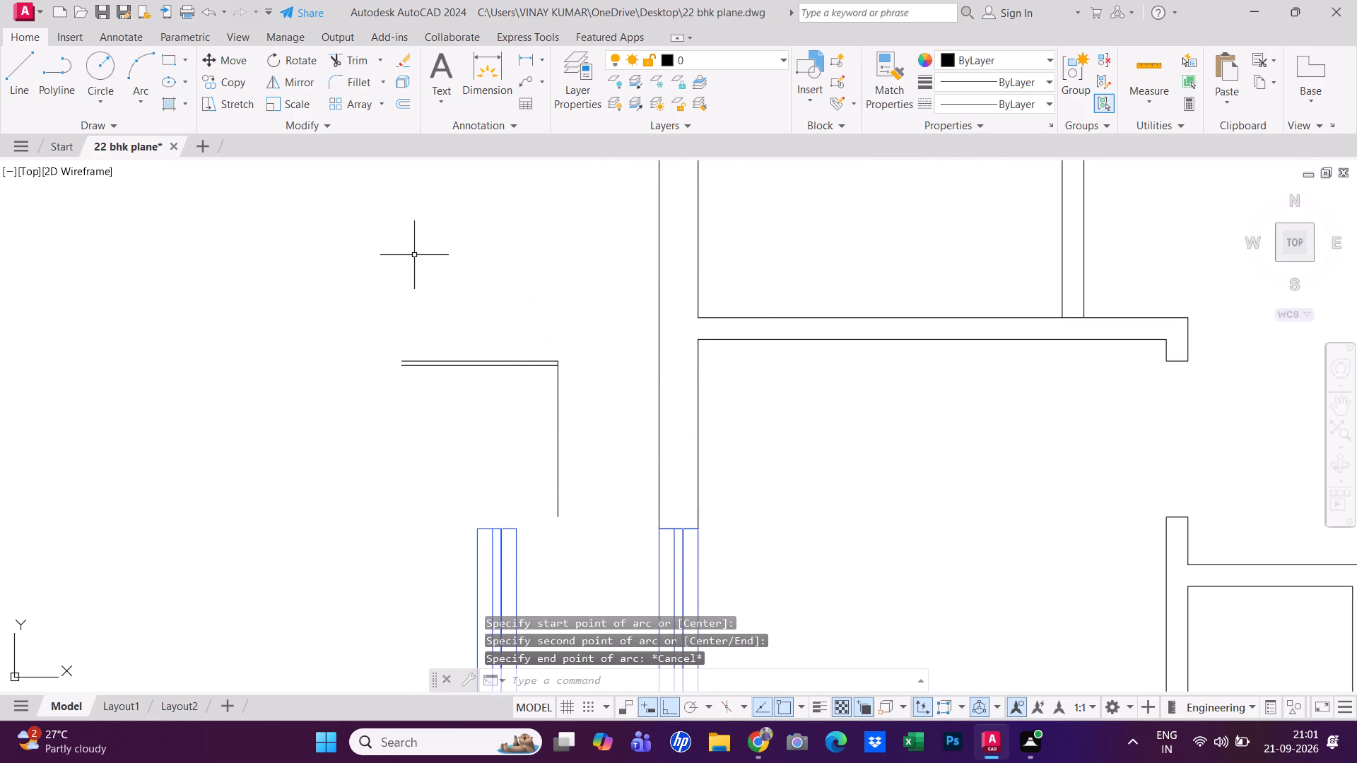
Draw the door swing arc centred on the lower leaf line's east end, from its west end to the vertical line's south end.
left_click(135, 104)
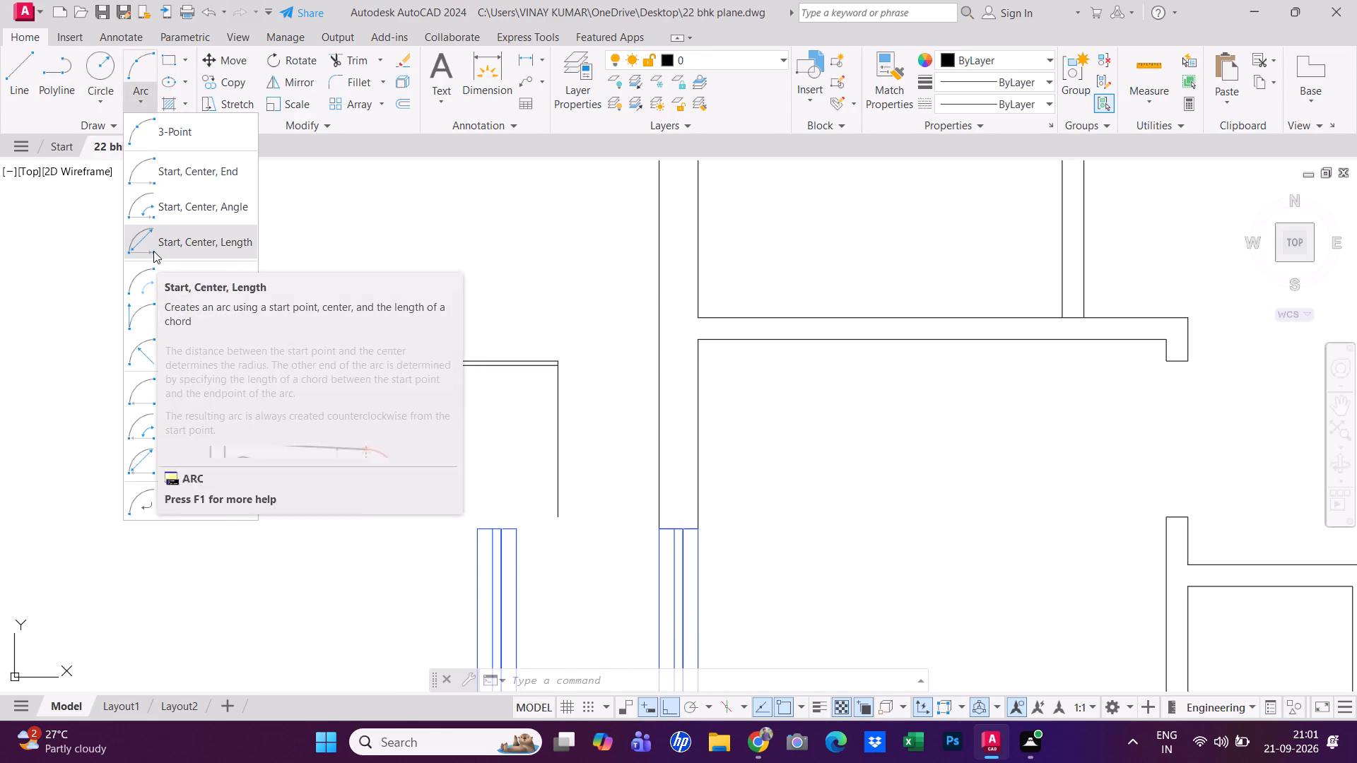
key("Escape")
left_click(141, 96)
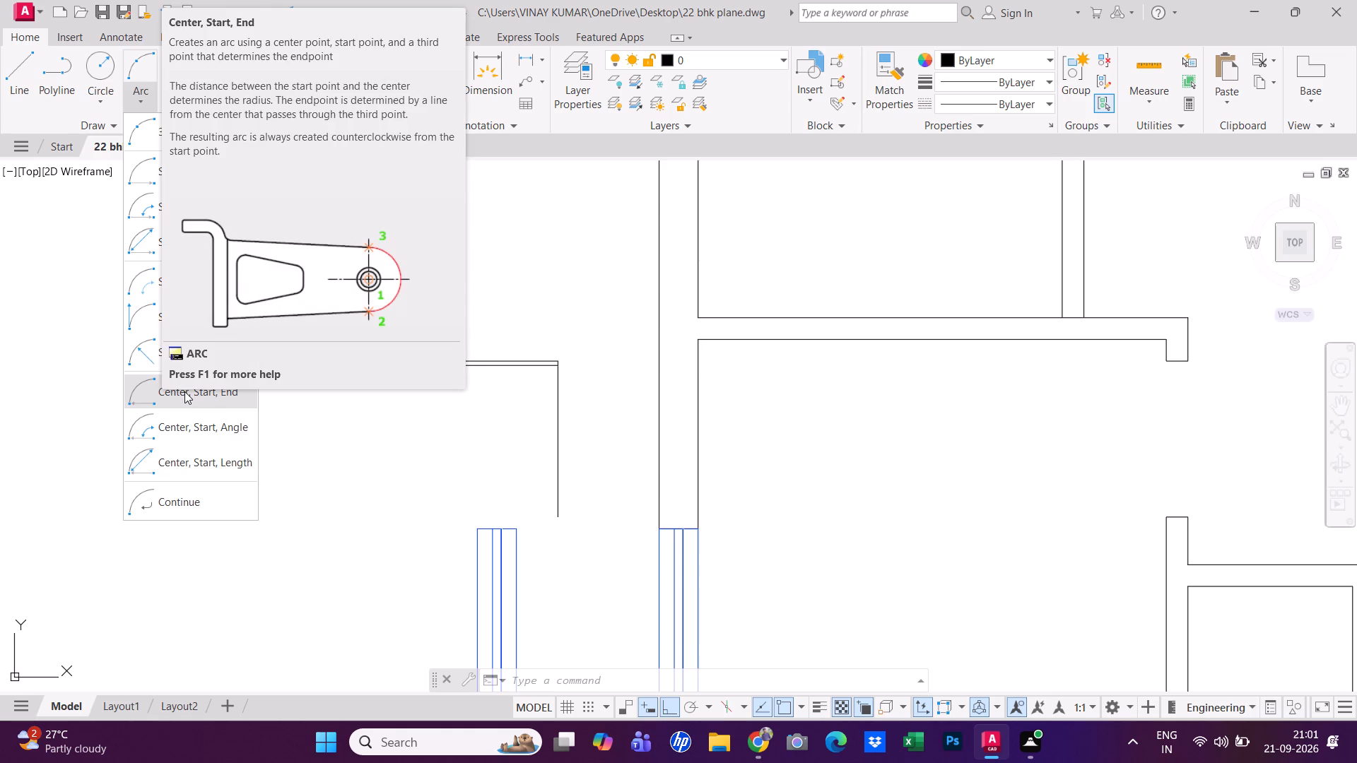
left_click(184, 391)
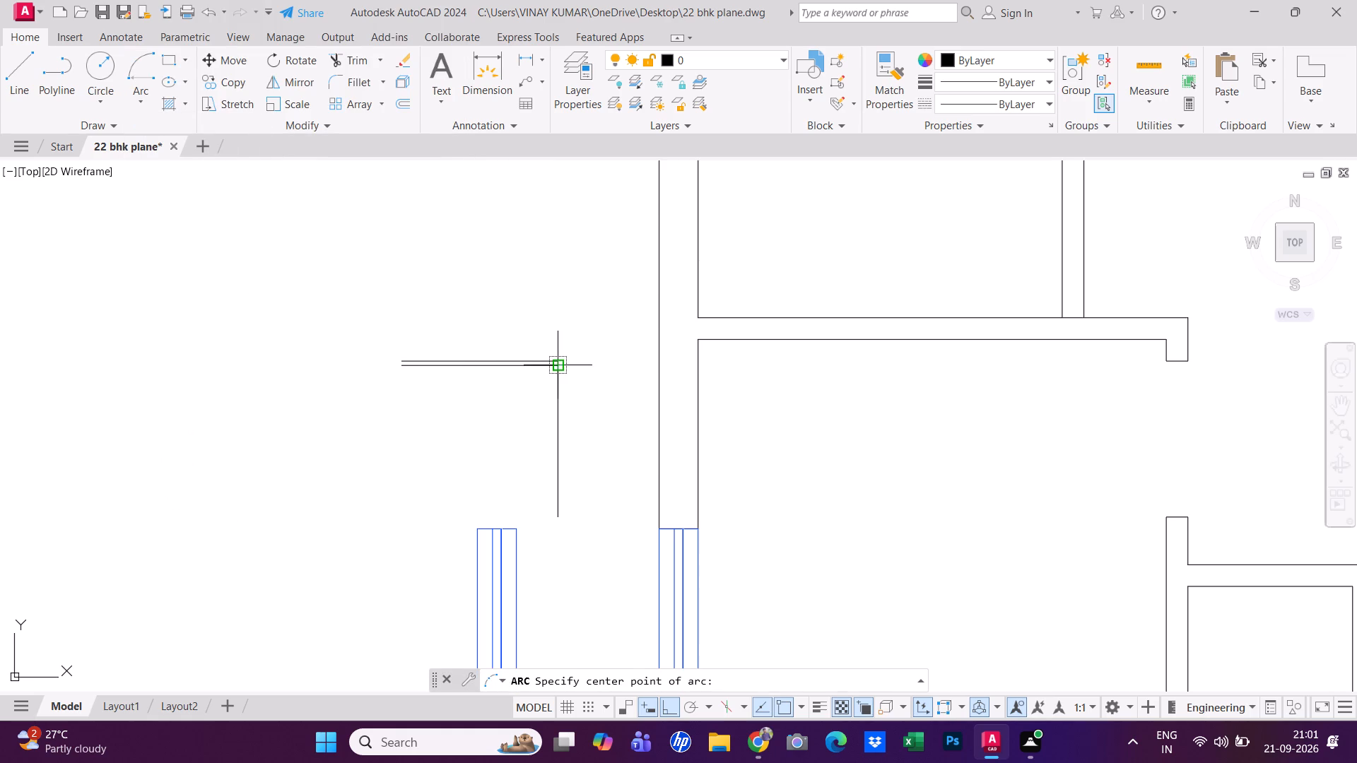
left_click(558, 369)
left_click(404, 374)
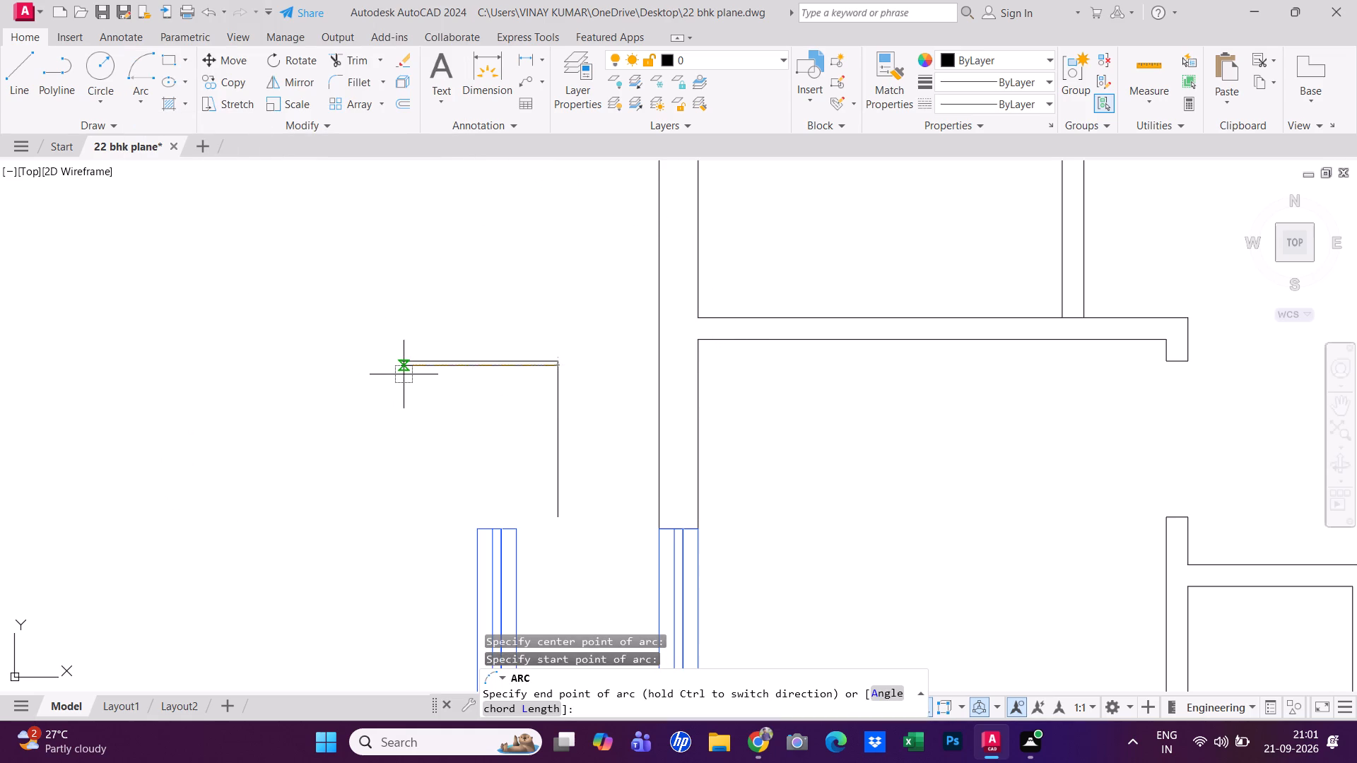
left_click(561, 521)
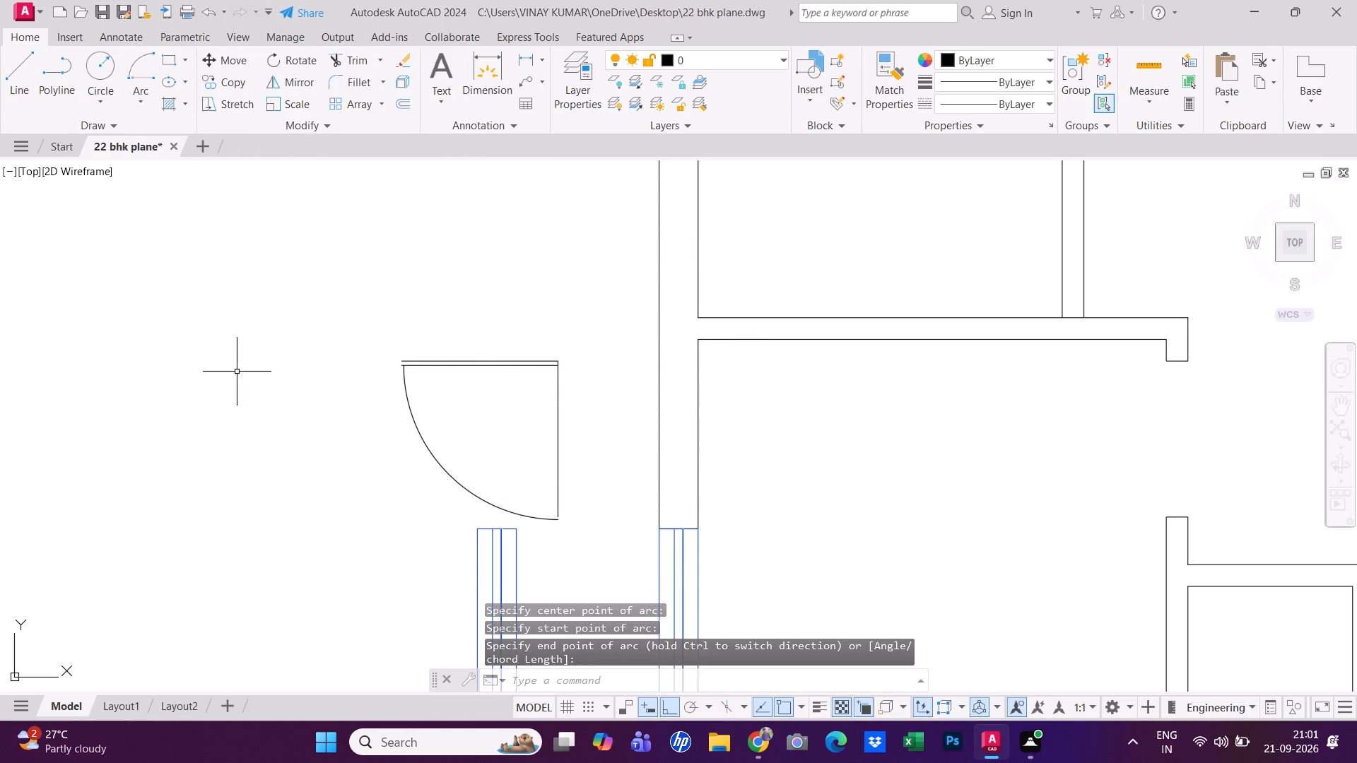
scroll(480, 456, "up", 1)
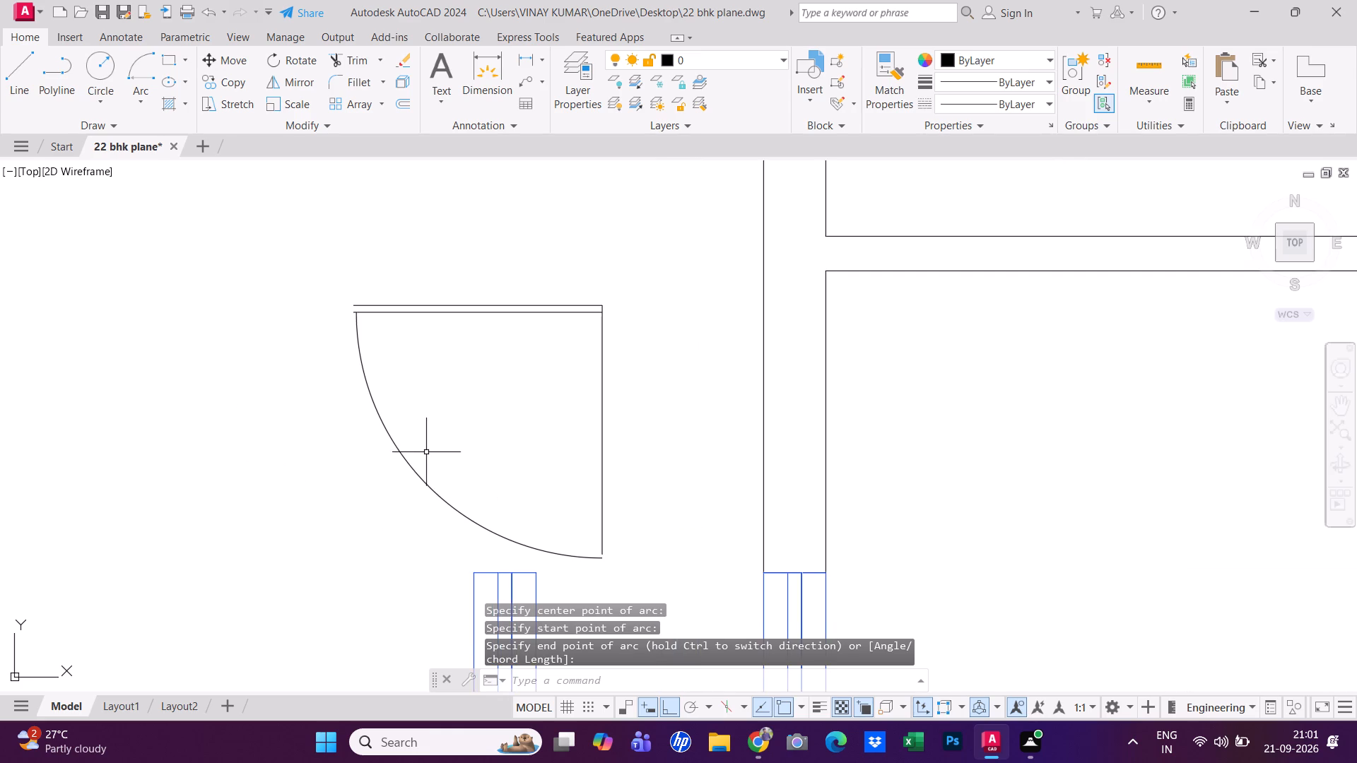
key("Escape")
key("grave")
scroll(418, 451, "up", 1)
key("Escape")
key("Escape")
Stretch the south end of the vertical door line down to meet the end of the swing arc.
middle_click_drag(418, 447, 384, 410)
key("Escape")
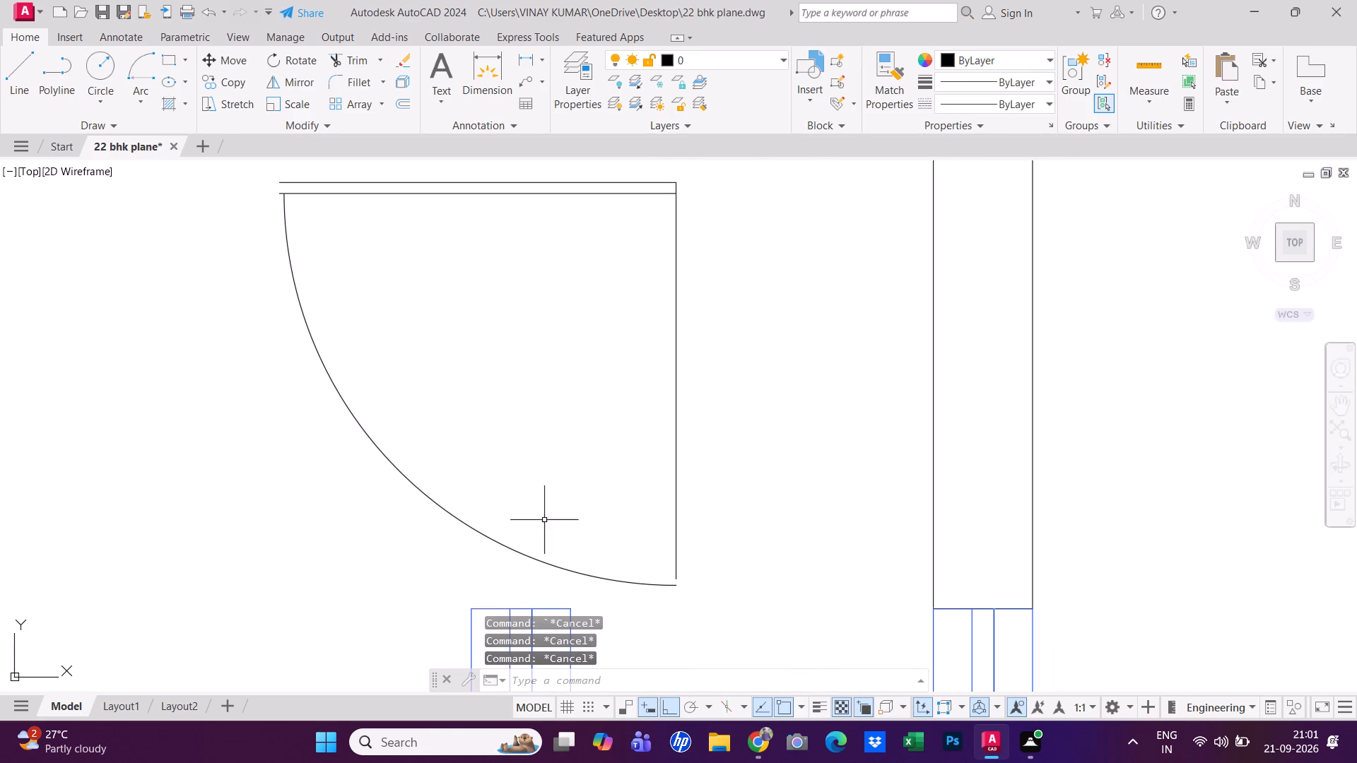
left_click(677, 548)
scroll(664, 591, "up", 1)
scroll(664, 591, "down", 1)
scroll(664, 591, "up", 1)
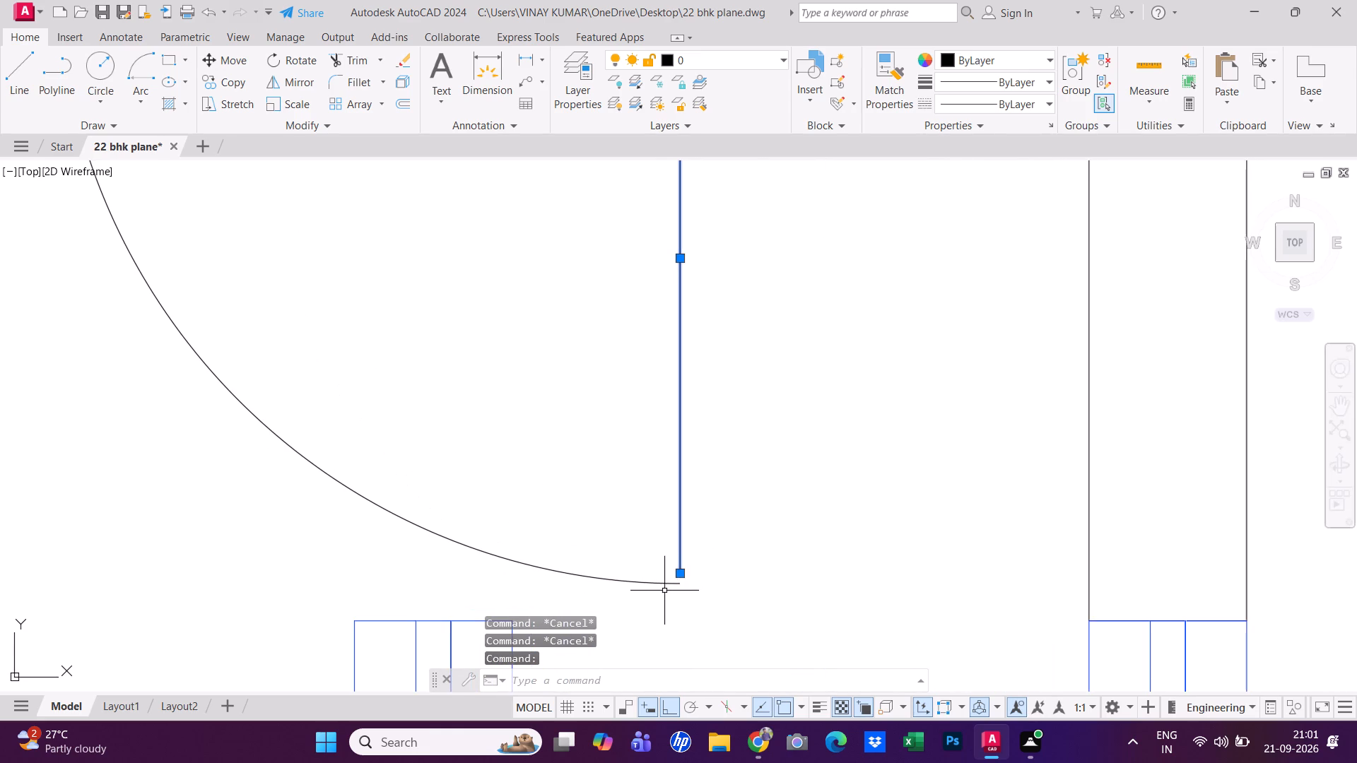
left_click(681, 569)
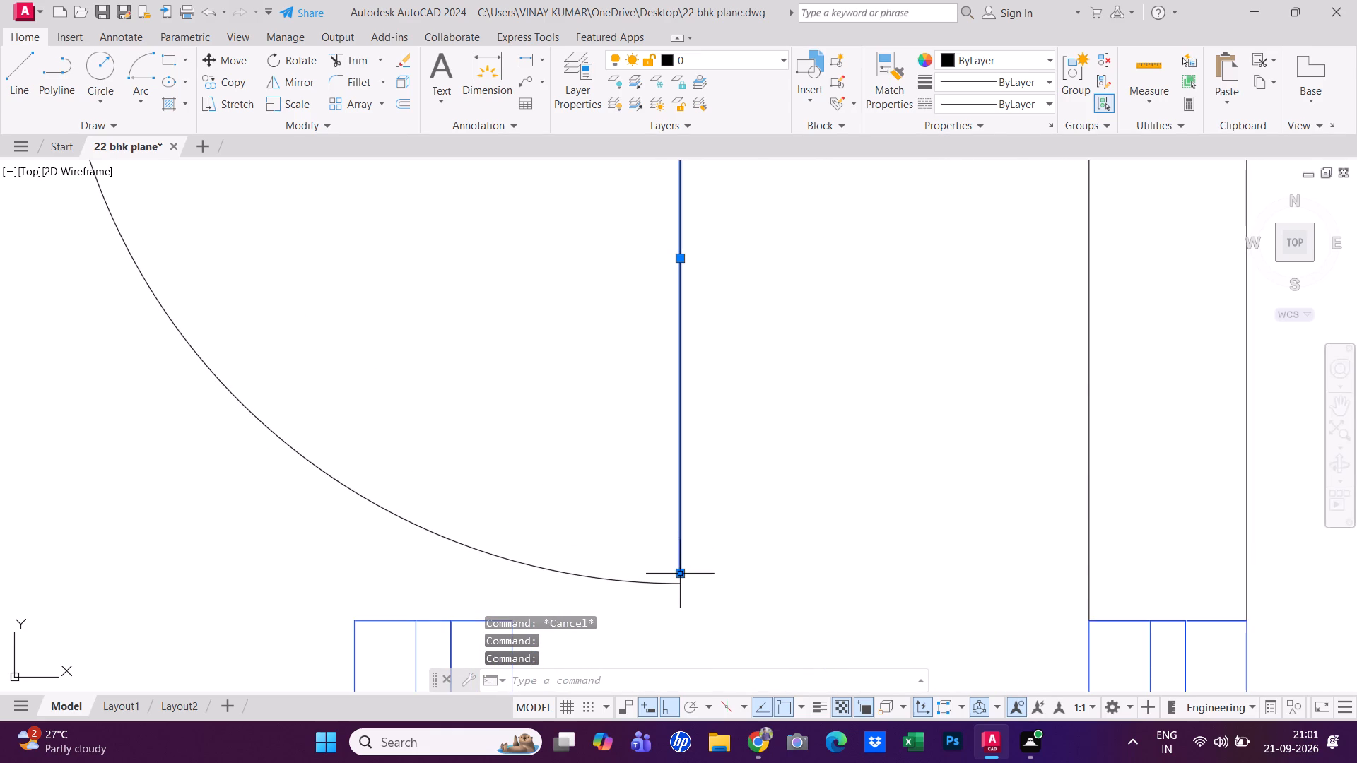
left_click(681, 576)
left_click(683, 584)
key("Escape")
scroll(695, 582, "down", 3)
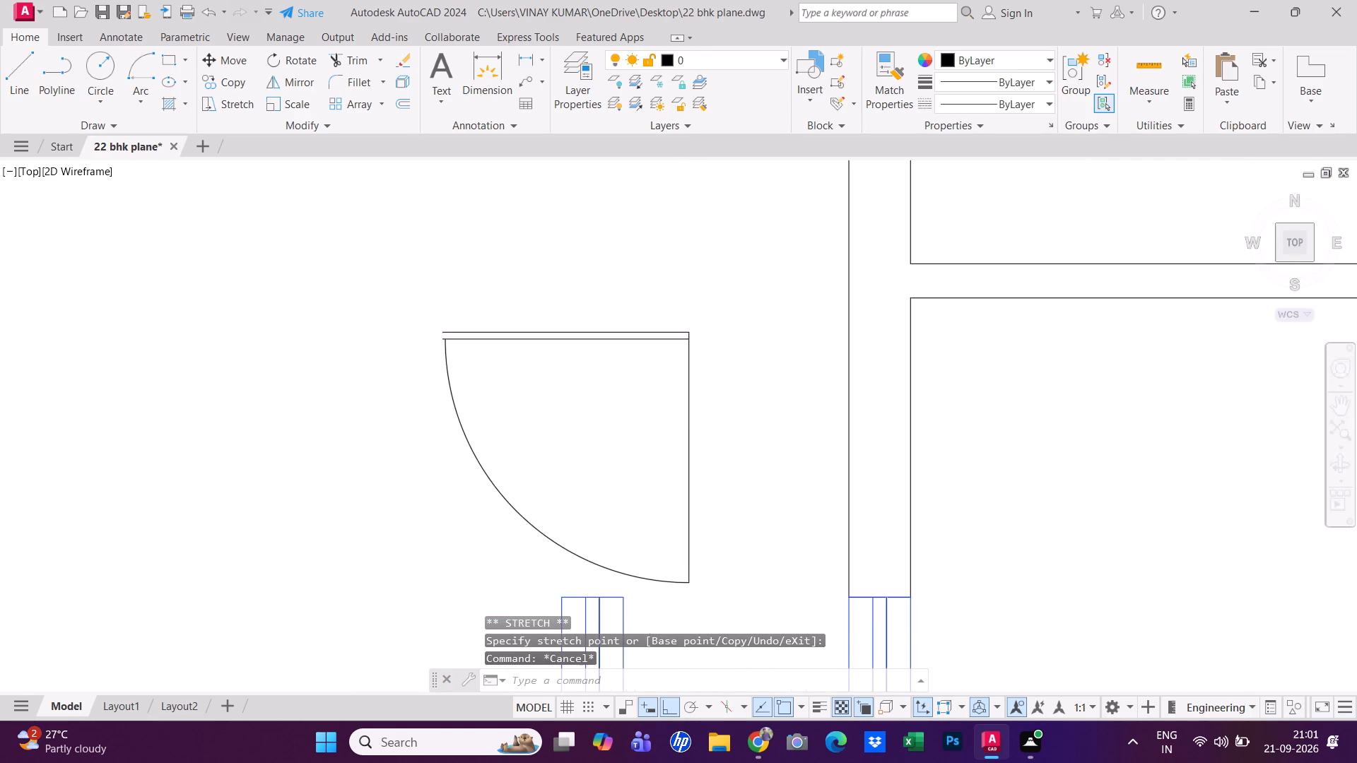
Stretch the west end of the swing arc to the west endpoint of the lower door leaf line.
scroll(570, 444, "up", 4)
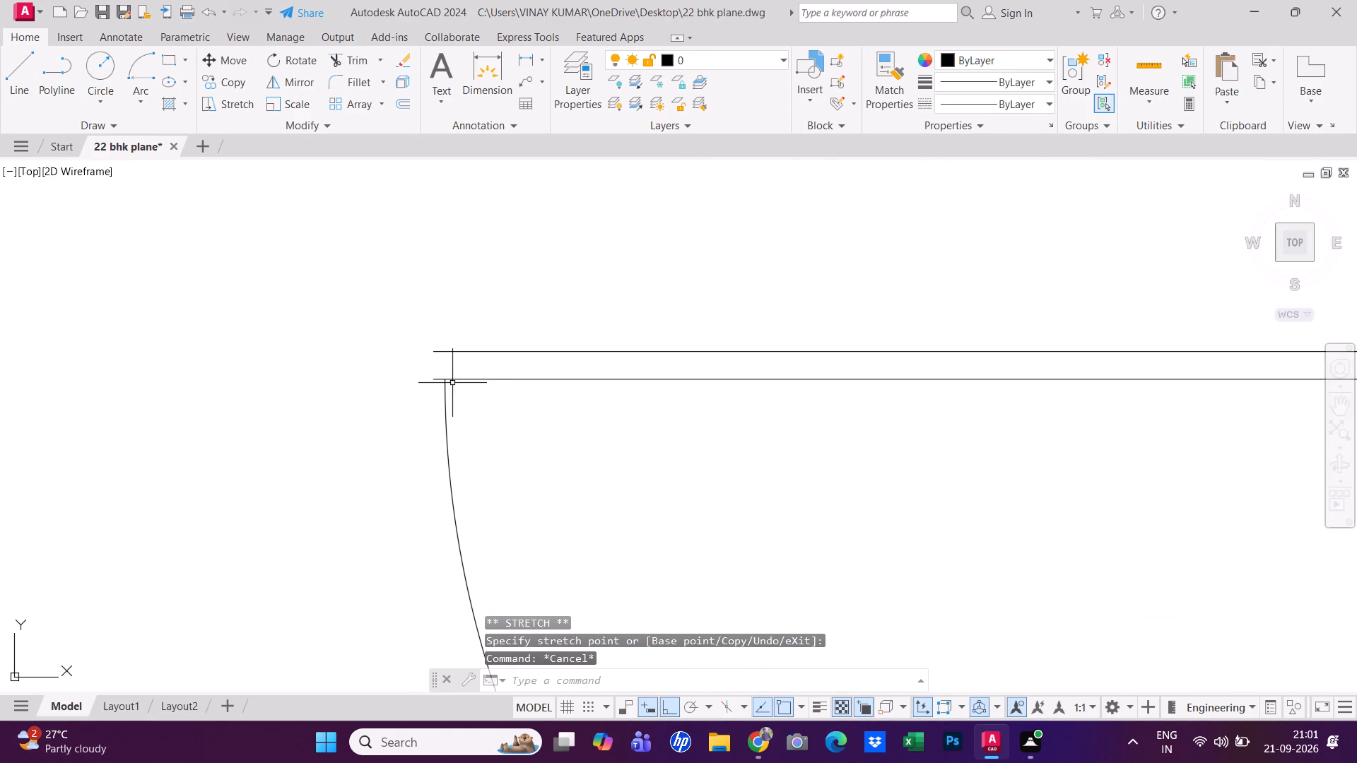
left_click(444, 386)
left_click(445, 382)
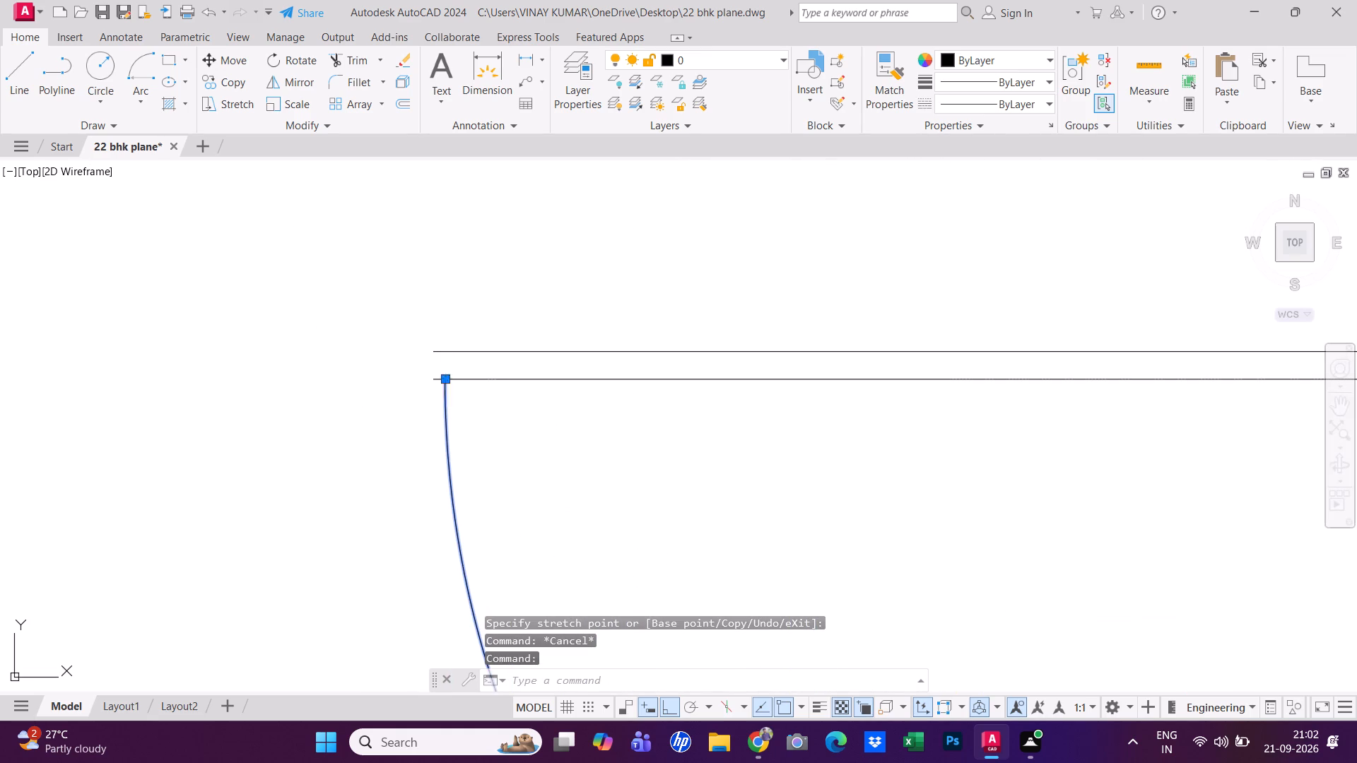
left_click(430, 384)
key("Escape")
scroll(413, 411, "down", 1)
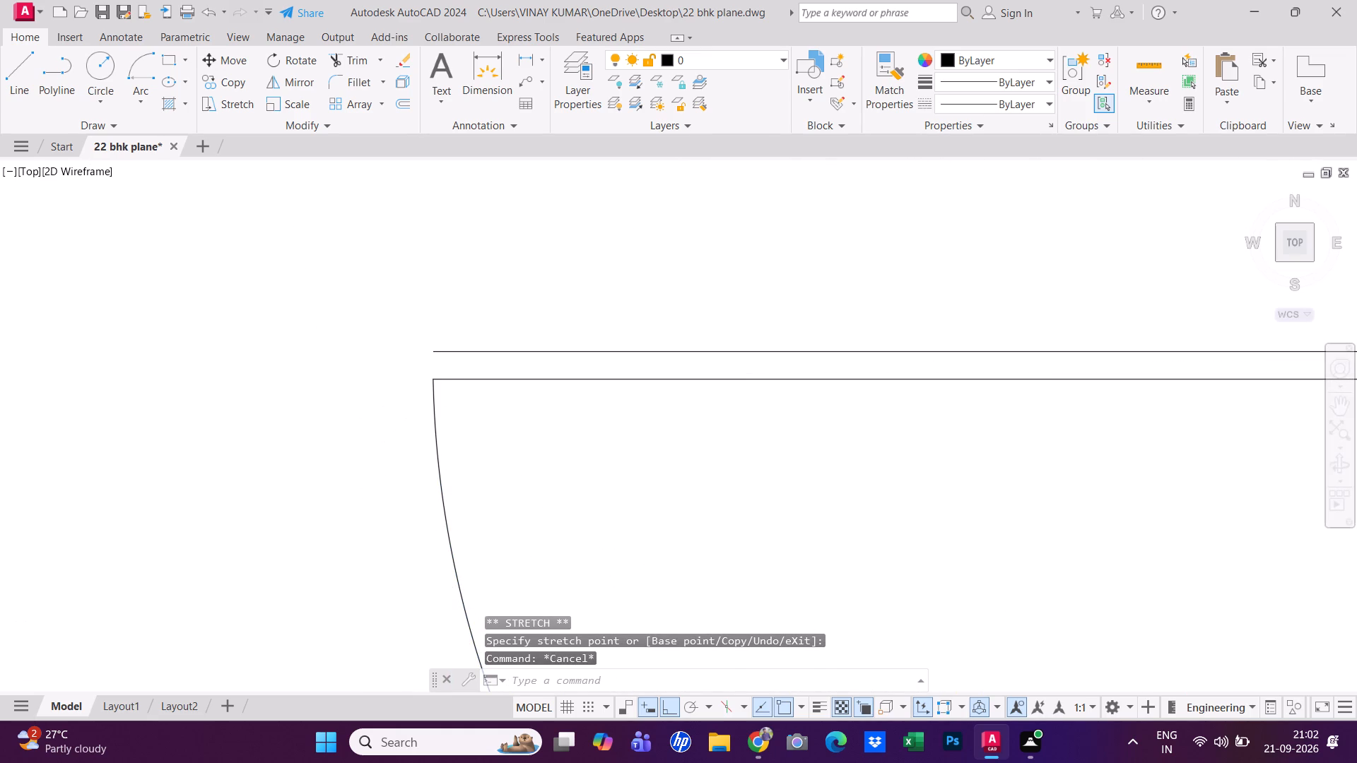
key("Escape")
key("Escape")
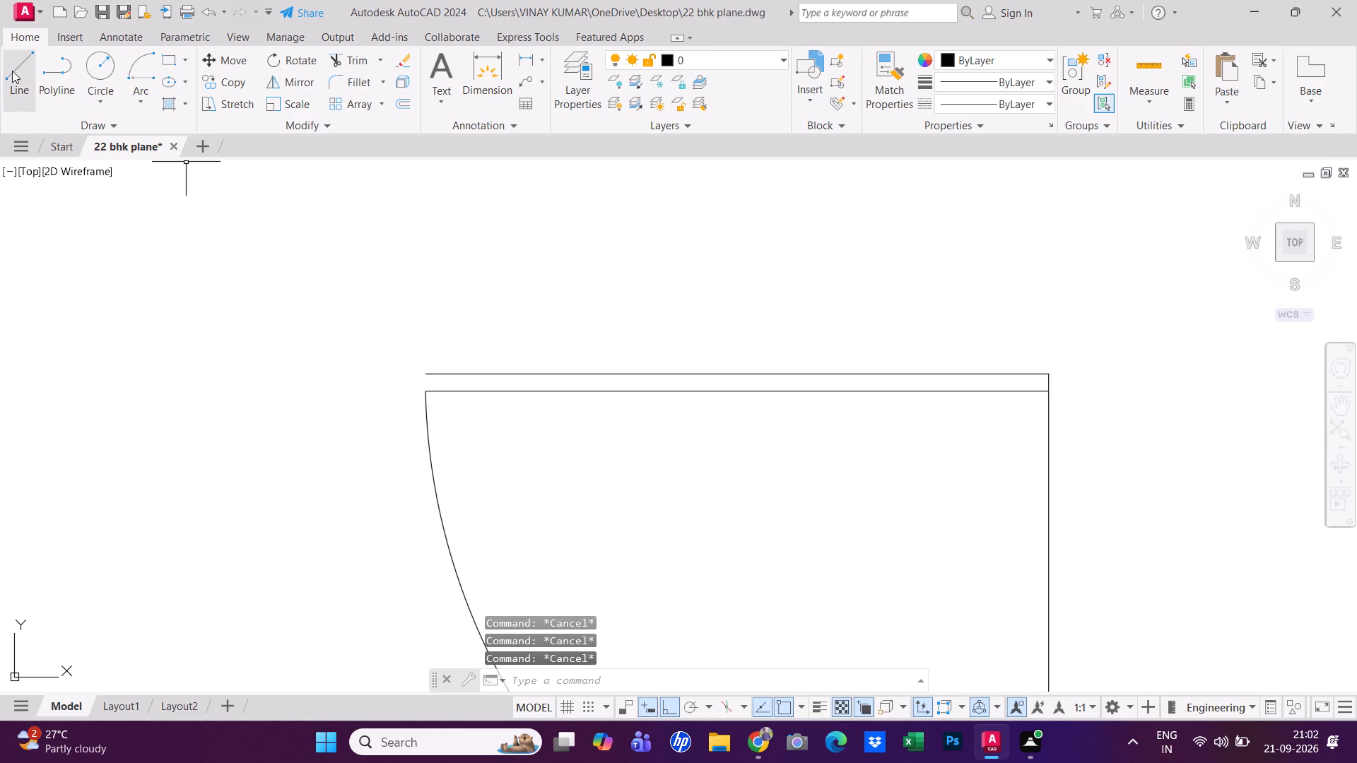
Close the west end of the door leaf with a 1" line between its two horizontal lines.
left_click(17, 73)
left_click(428, 373)
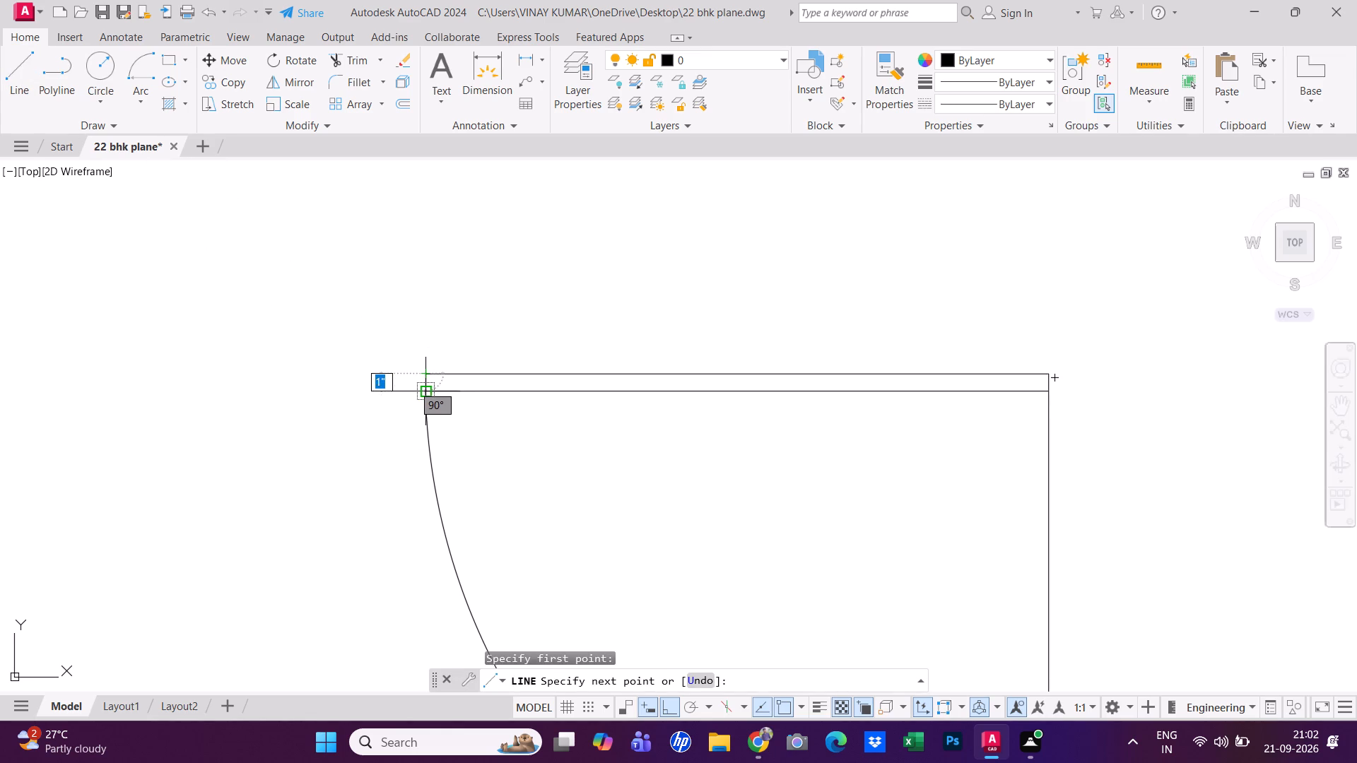
left_click(428, 389)
key("Escape")
key("Escape")
key("Escape")
scroll(502, 420, "down", 4)
middle_click_drag(507, 420, 452, 339)
key("Escape")
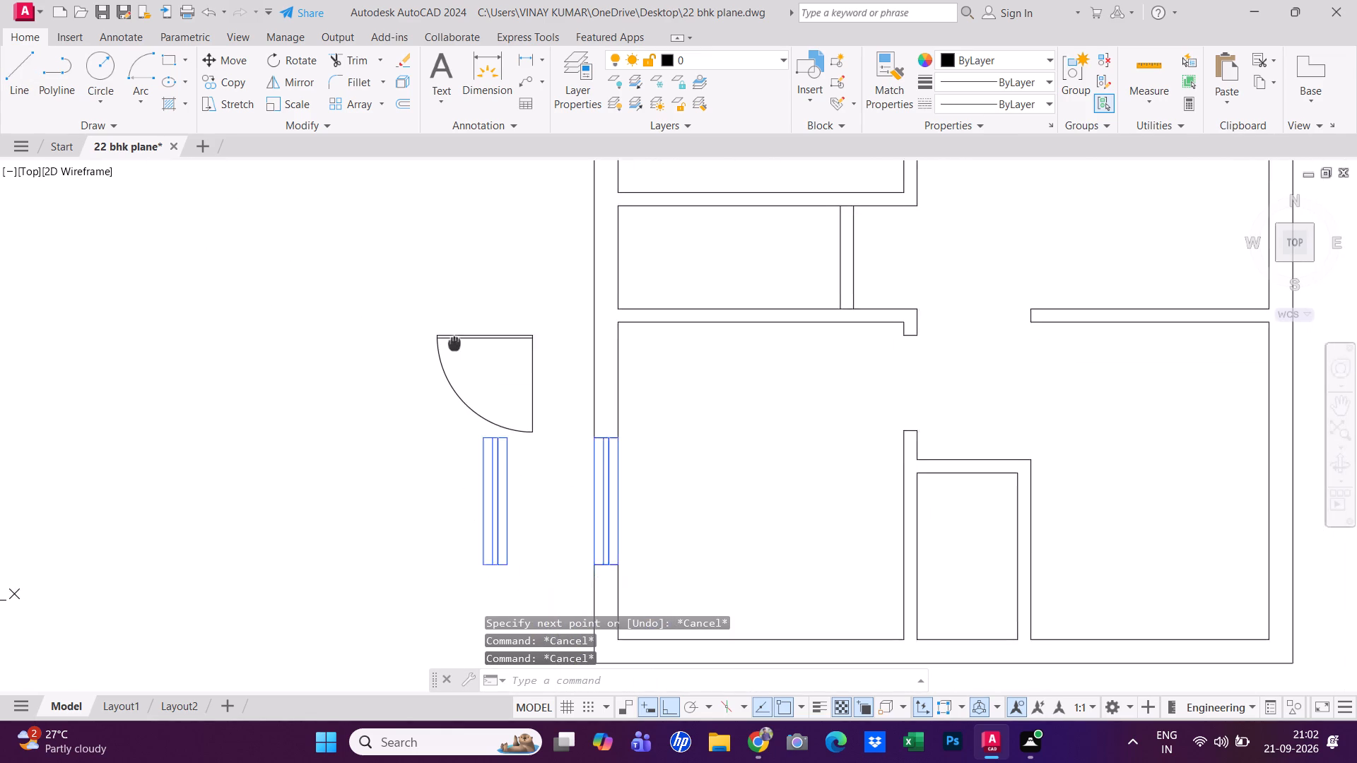
middle_click_drag(452, 339, 450, 329)
key("Escape")
key("Escape")
key("Escape")
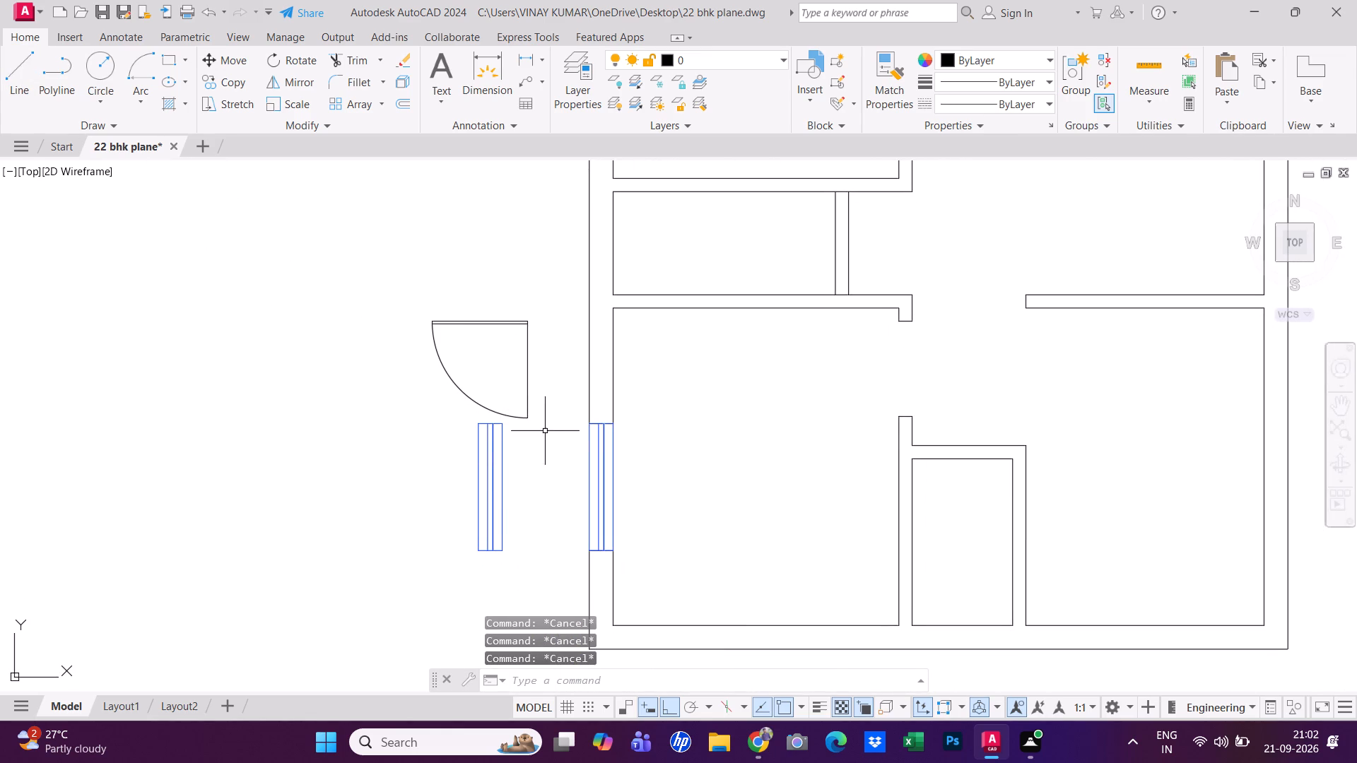
Assign all the door lines and the swing arc outside the house to the doors layer.
left_click(547, 431)
left_click(444, 300)
key("Escape")
left_click_drag(555, 413, 552, 402)
left_click(384, 300)
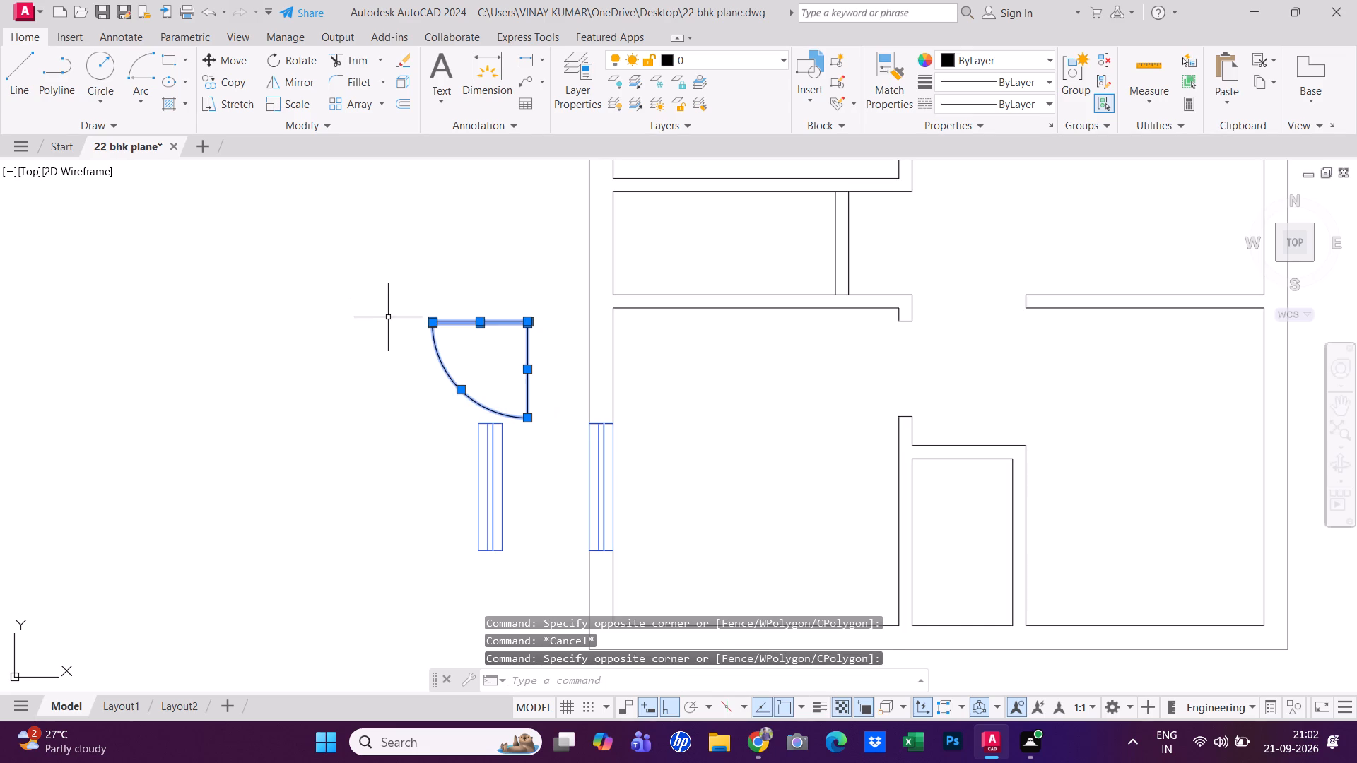
left_click(700, 54)
left_click(690, 102)
key("Escape")
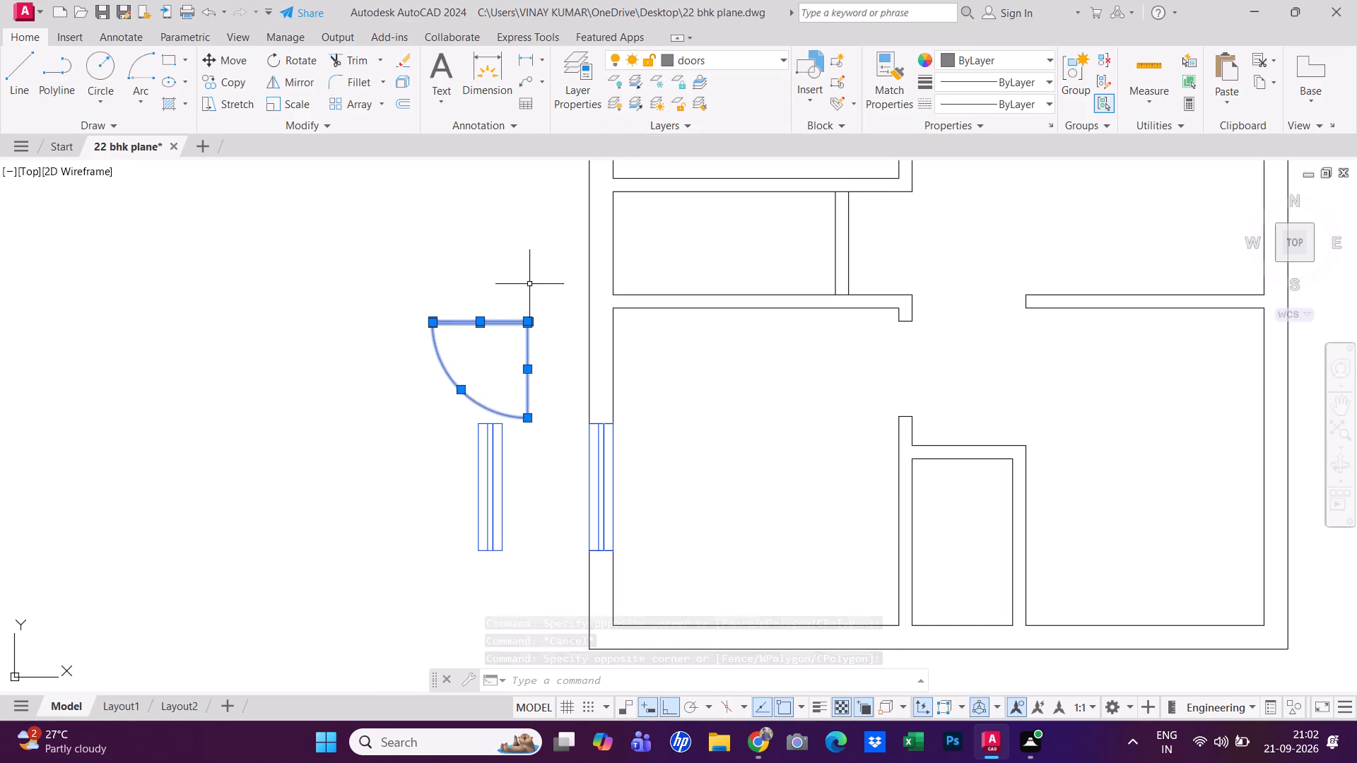
key("Escape")
Group the door leaf lines and the swing arc into a single object.
left_click(544, 369)
left_click(430, 295)
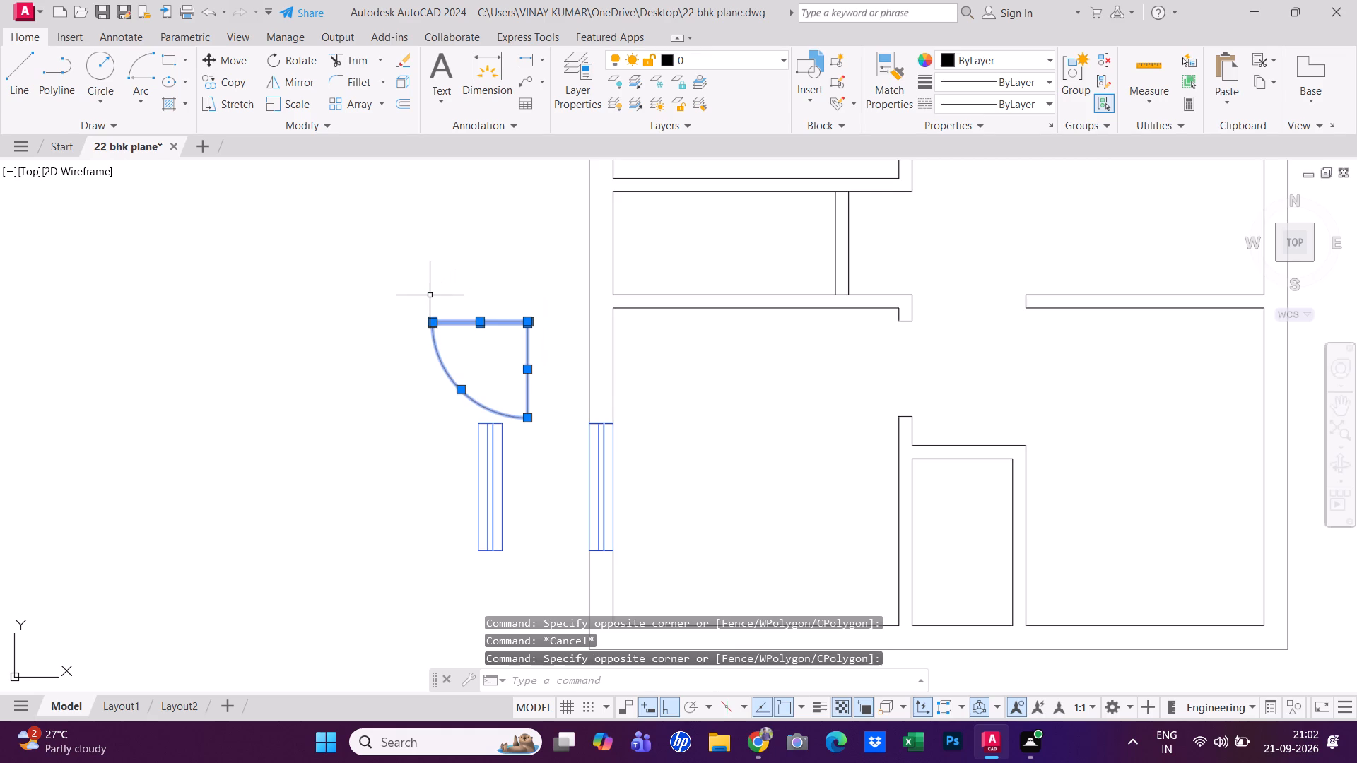
type("g")
key("space")
key("Escape")
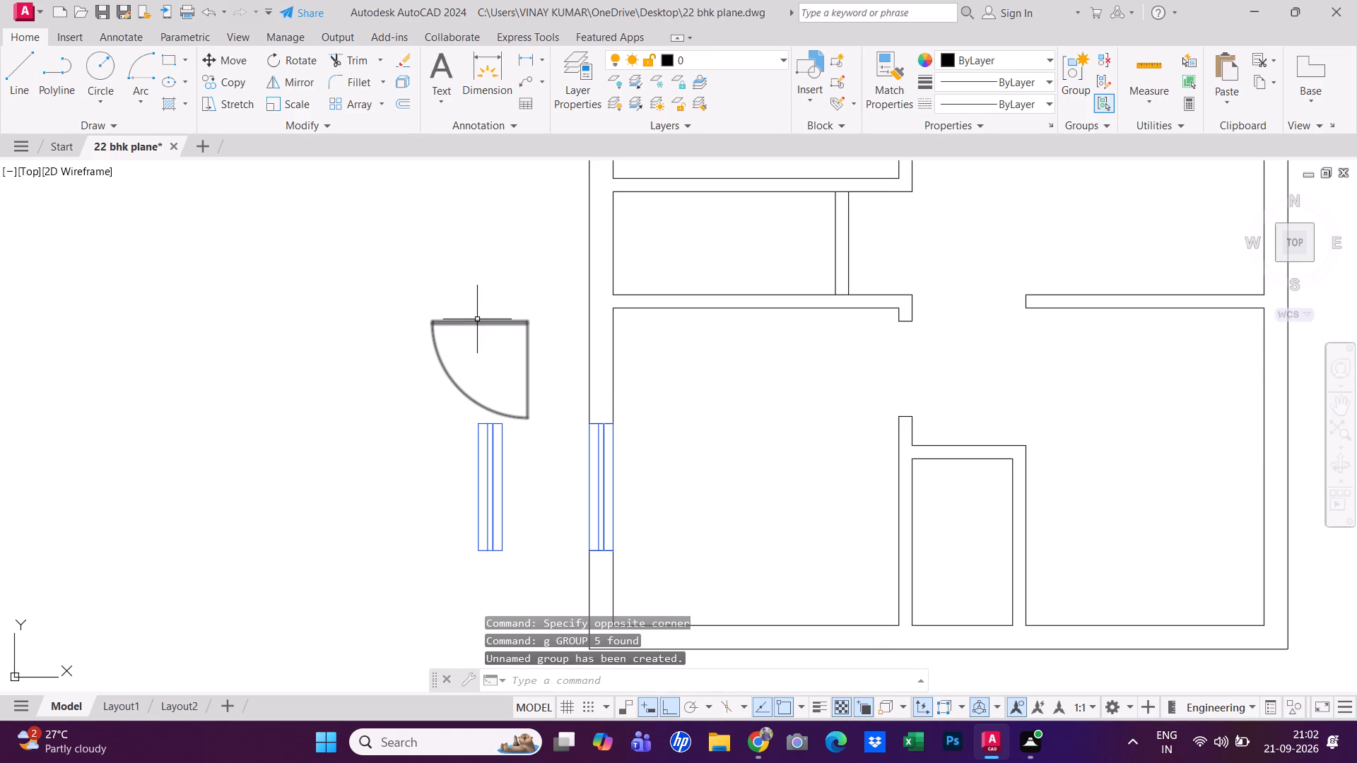
Copy the door group from its northeast corner to the east corner of the north jamb in the southwest bedroom's doorway.
left_click(477, 319)
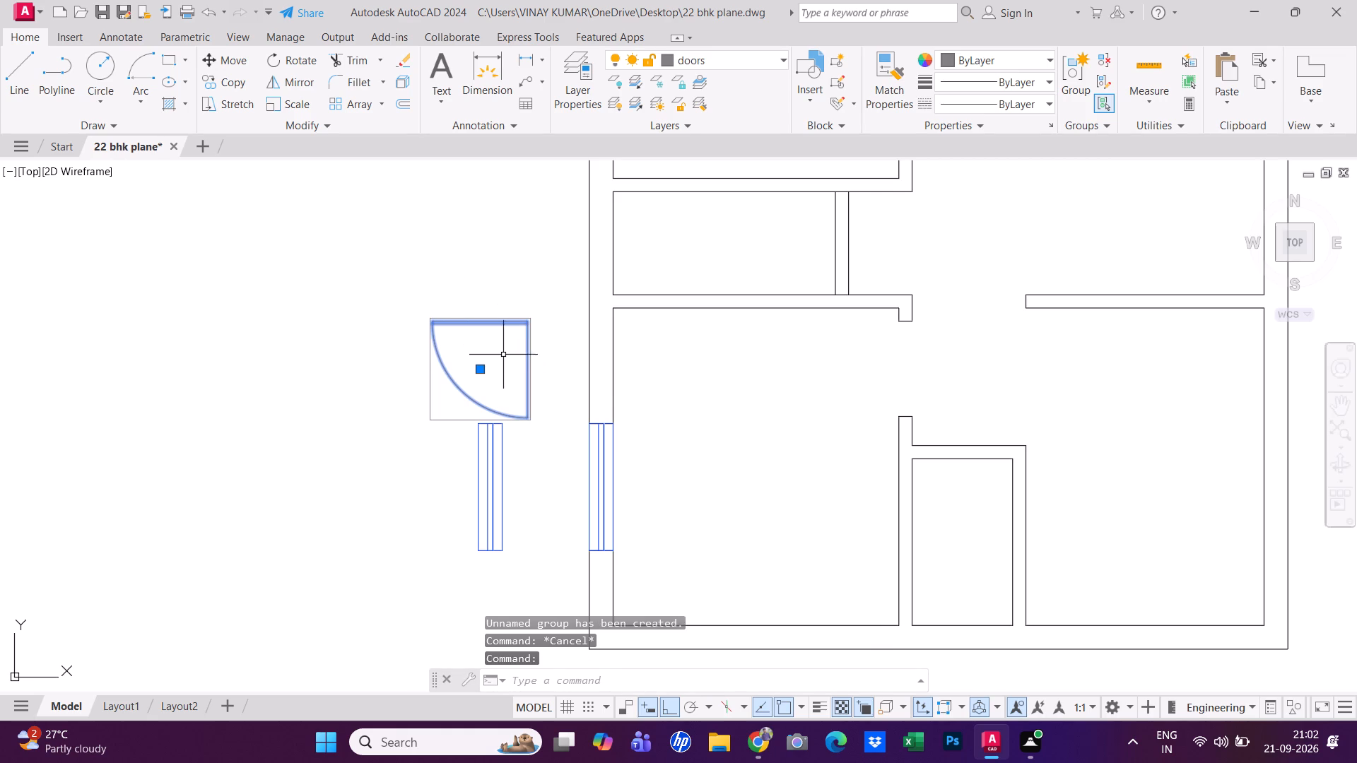
left_click(231, 62)
scroll(524, 279, "up", 4)
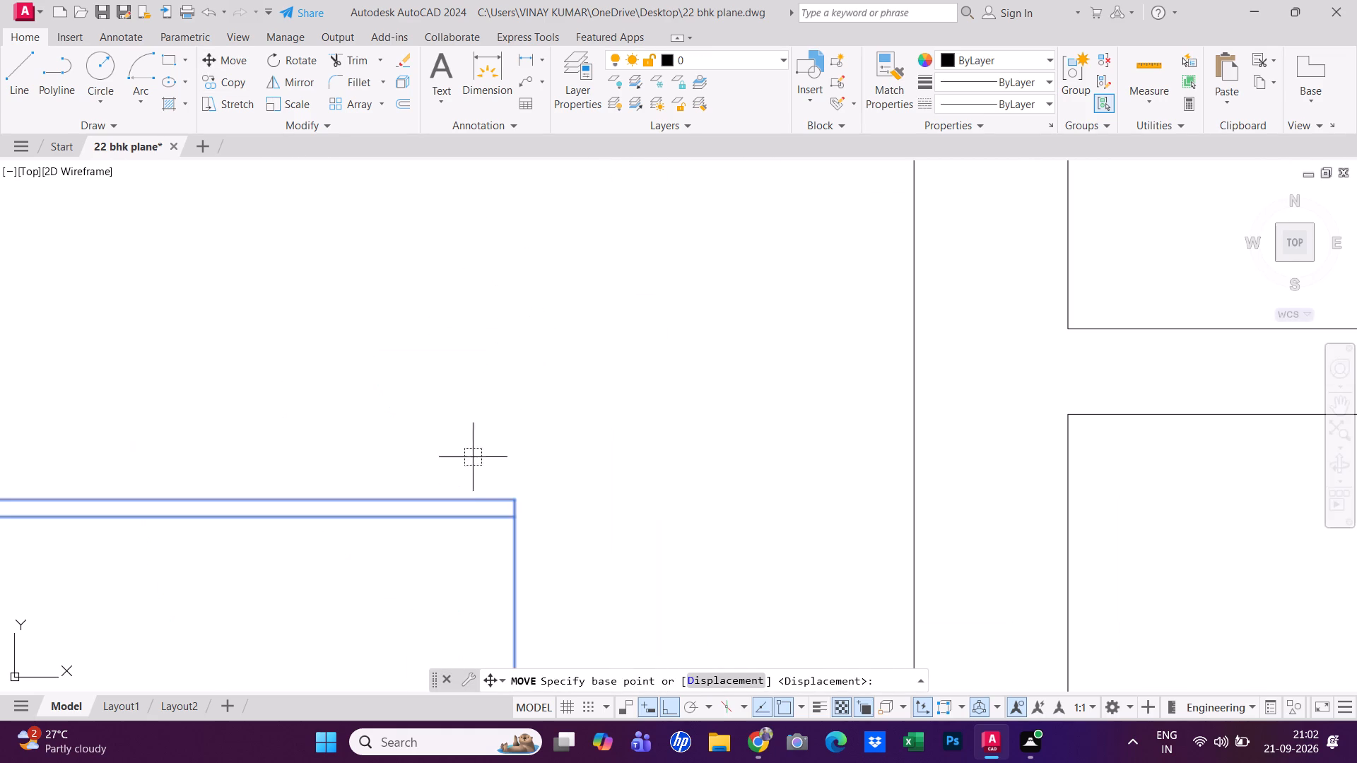
left_click(243, 84)
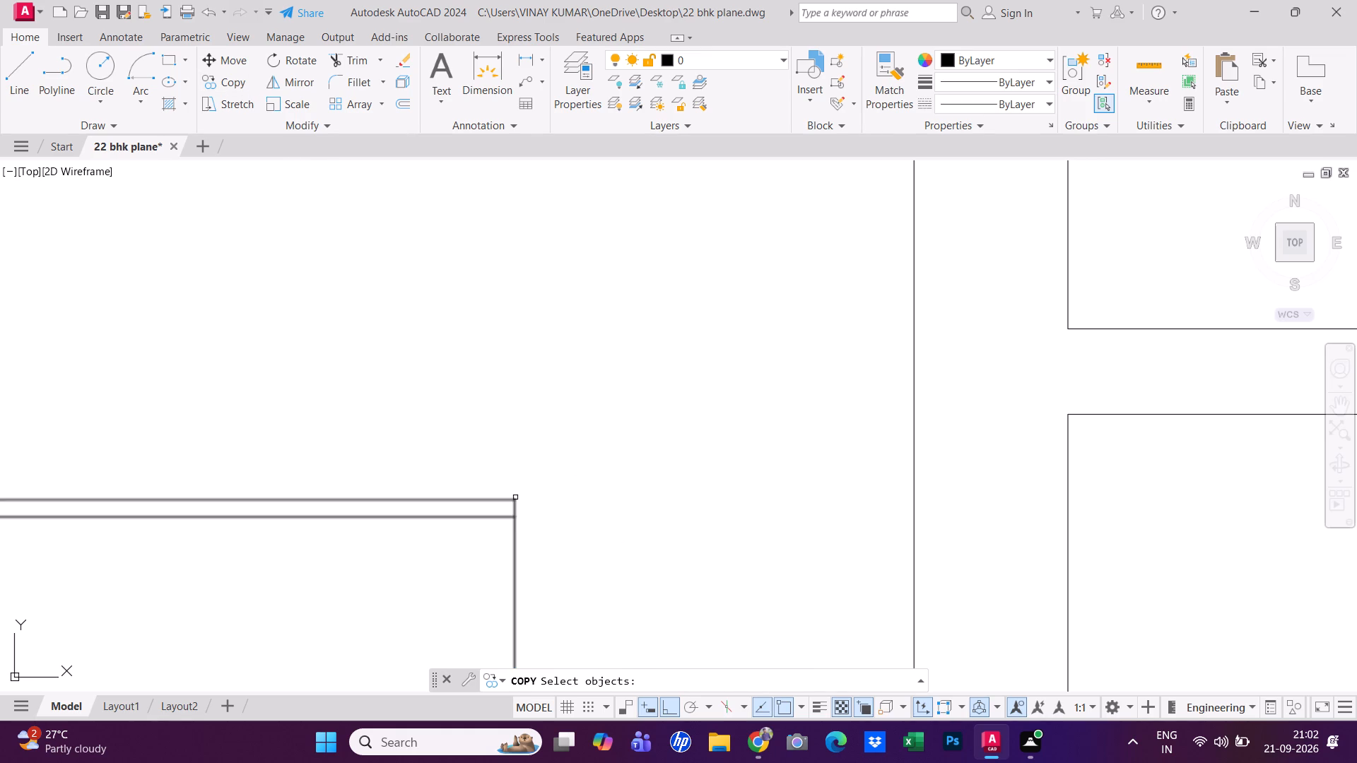
left_click(515, 497)
key("space")
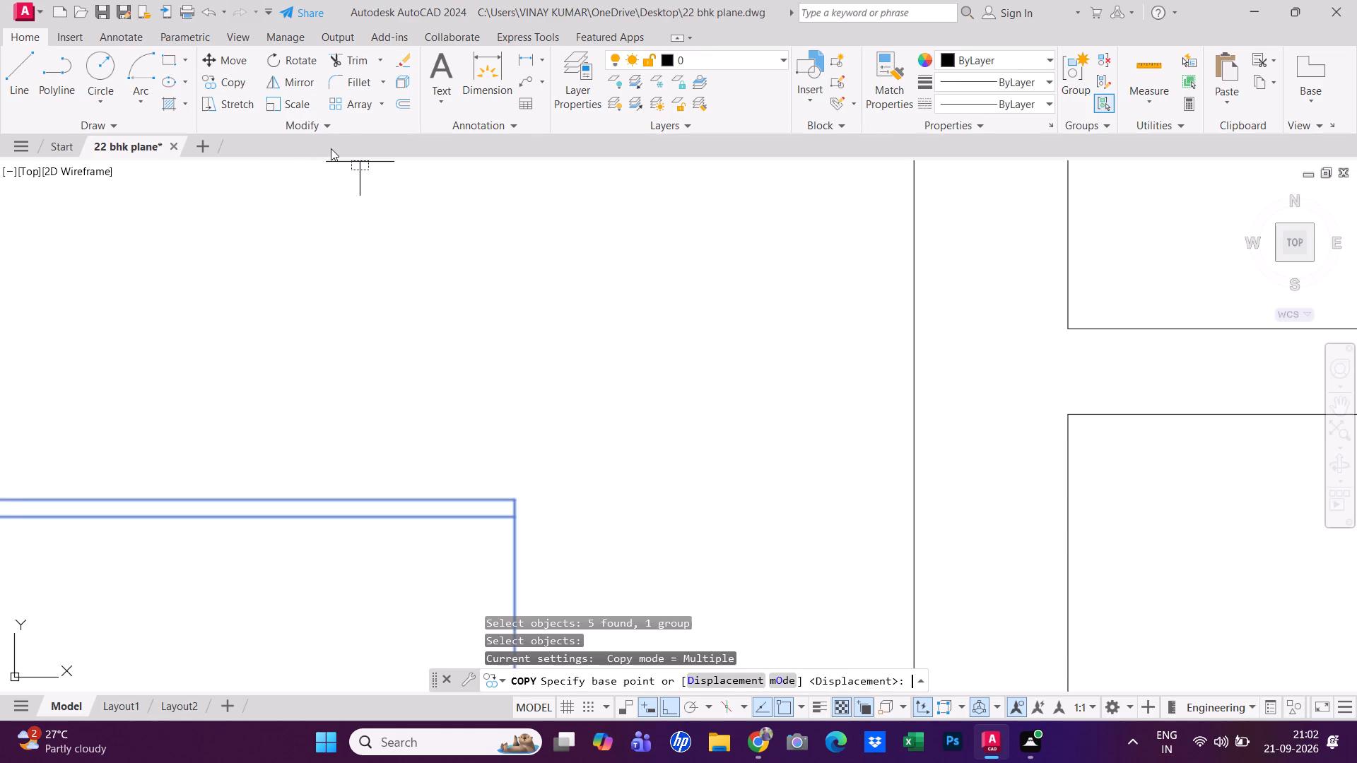
left_click(519, 500)
middle_click_drag(601, 461, 551, 426)
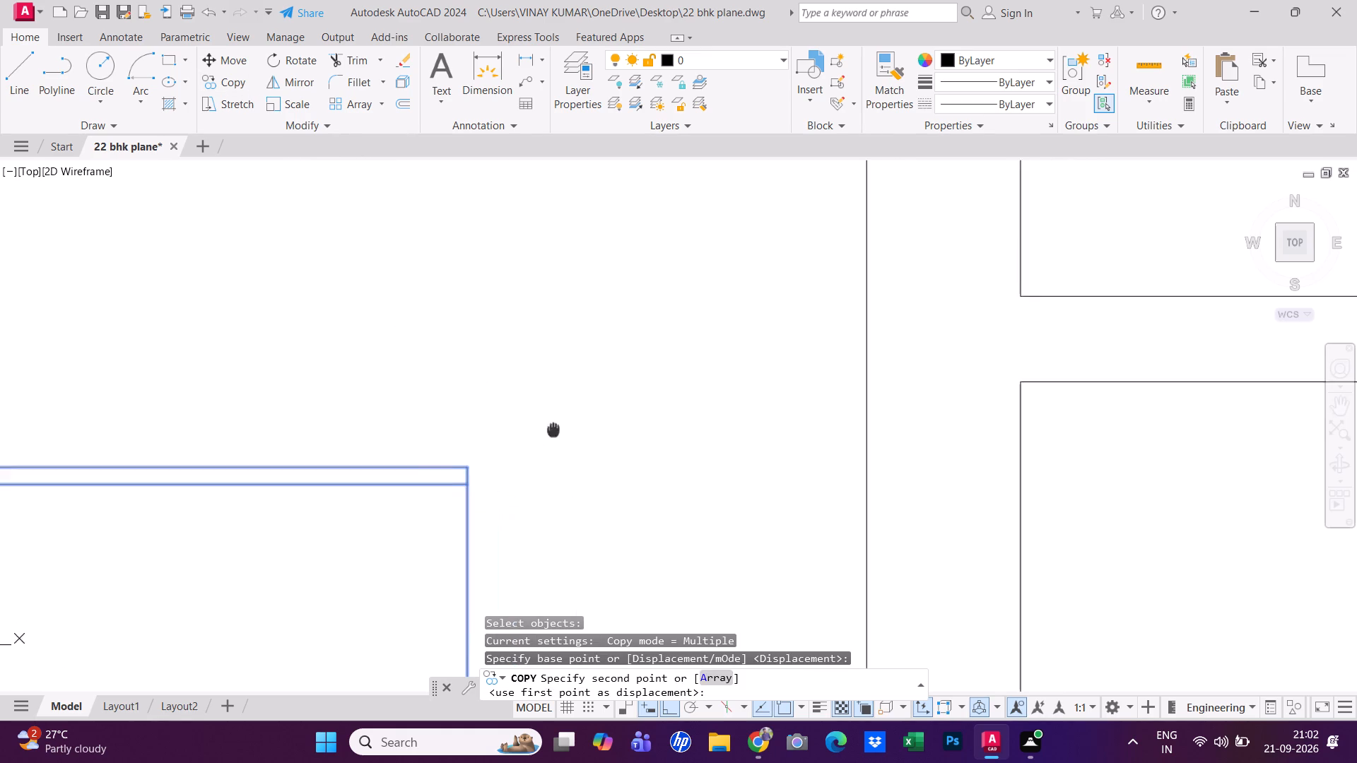
middle_click_drag(551, 426, 549, 424)
scroll(542, 416, "down", 2)
scroll(542, 416, "up", 1)
scroll(542, 416, "down", 3)
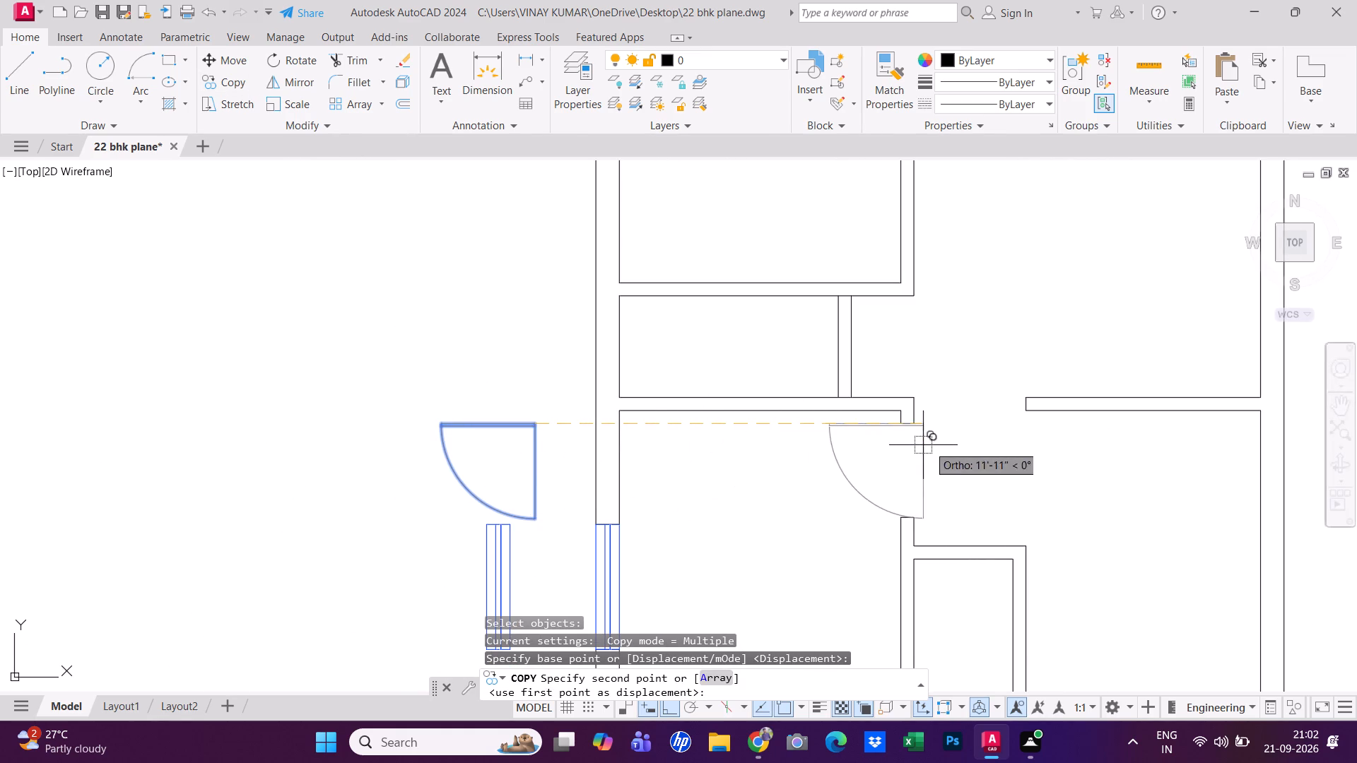
scroll(910, 436, "up", 4)
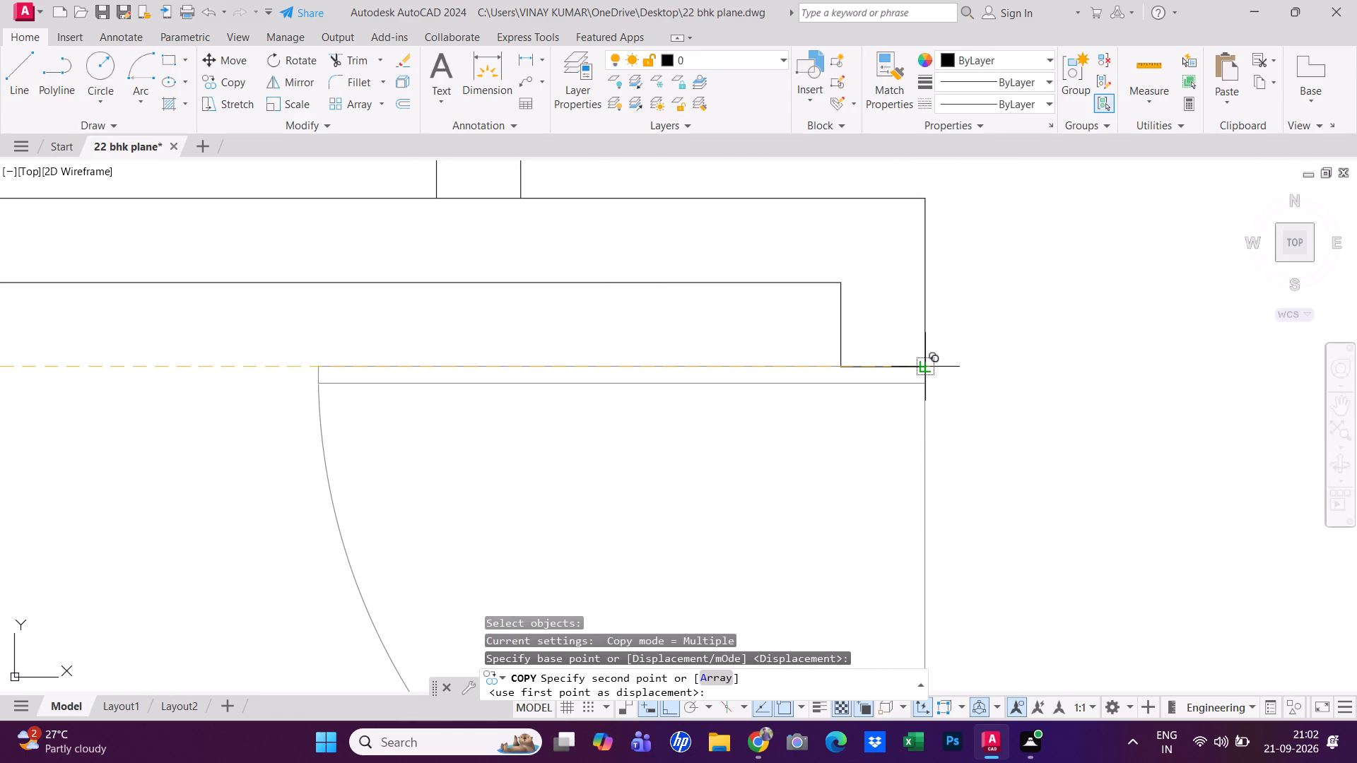
left_click(924, 369)
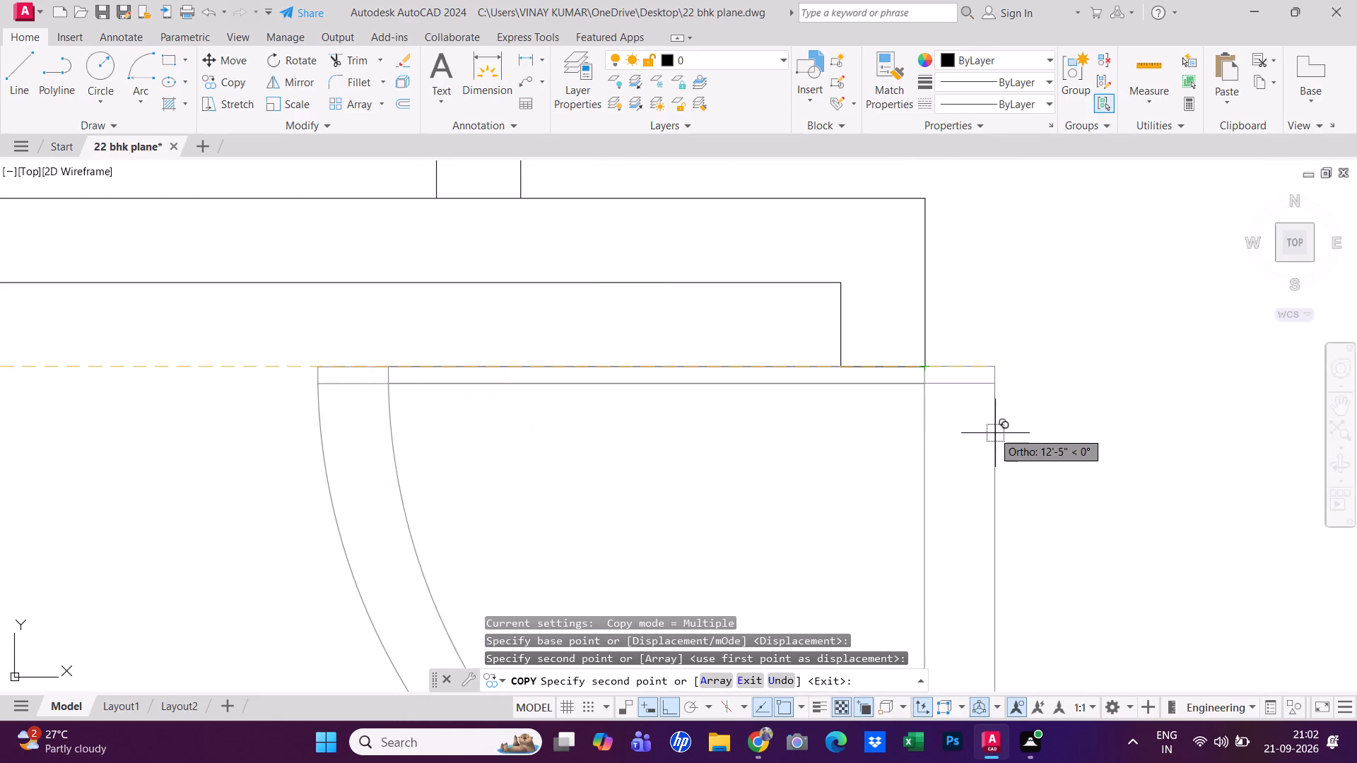
Turn Ortho off and place another door copy freely inside the west room north of the small room.
scroll(996, 434, "down", 2)
scroll(996, 434, "up", 1)
scroll(996, 434, "down", 1)
scroll(996, 434, "up", 1)
scroll(996, 434, "down", 6)
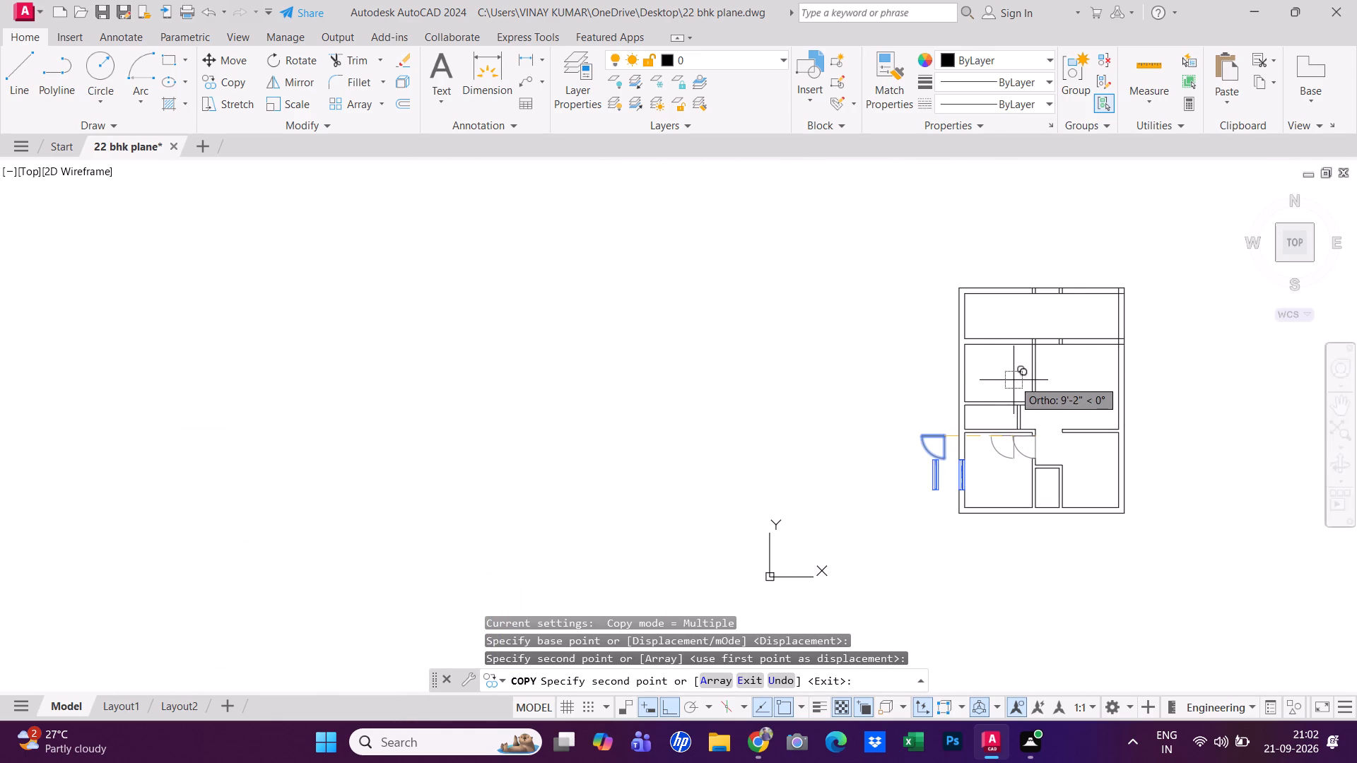
key("ctrl+F8")
key("ctrl+8")
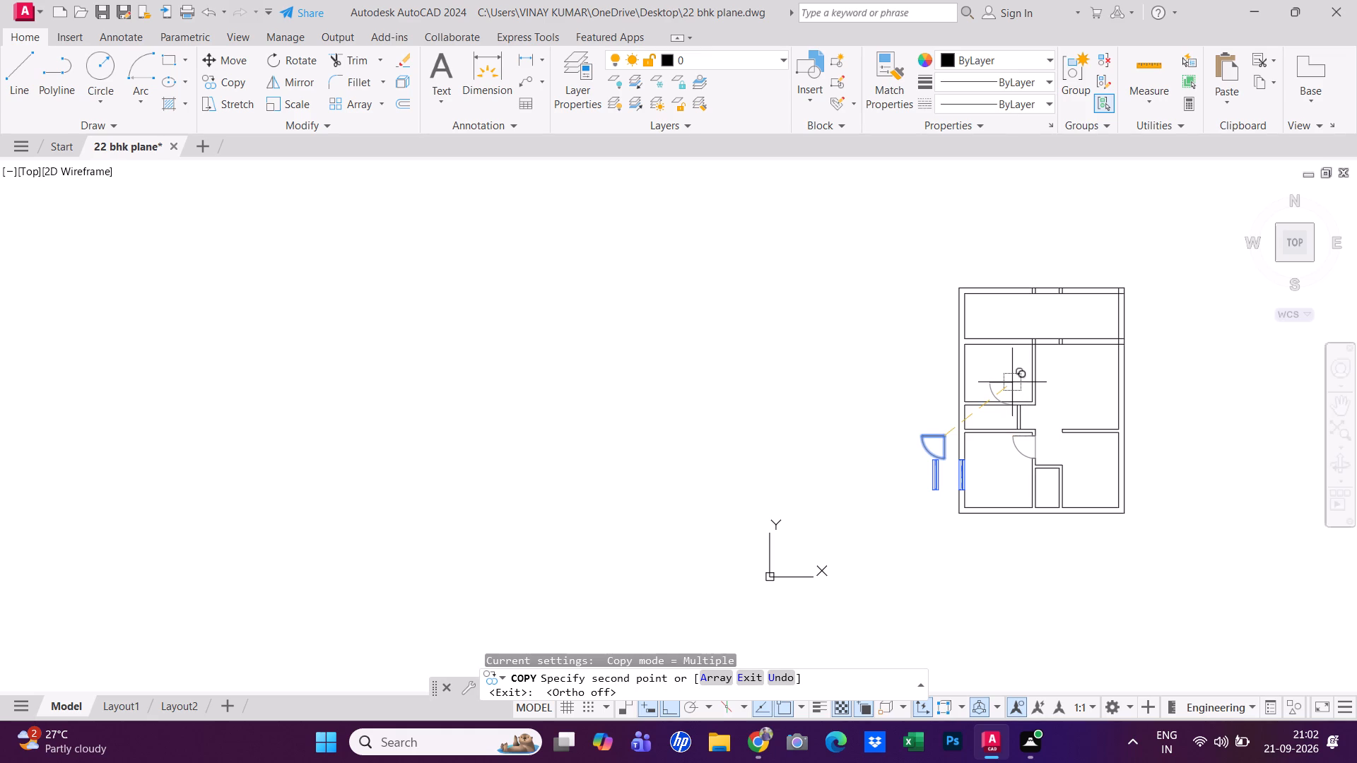
left_click(798, 138)
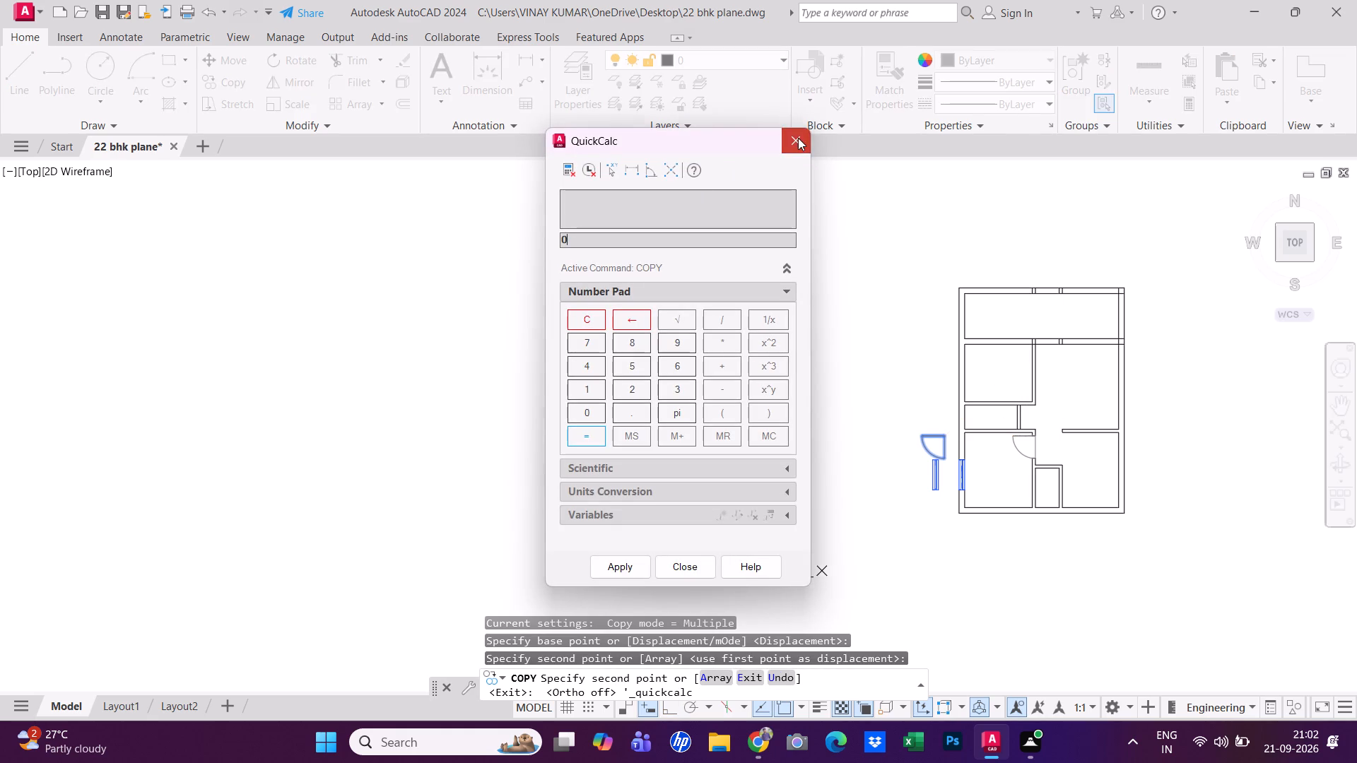
scroll(1011, 365, "up", 3)
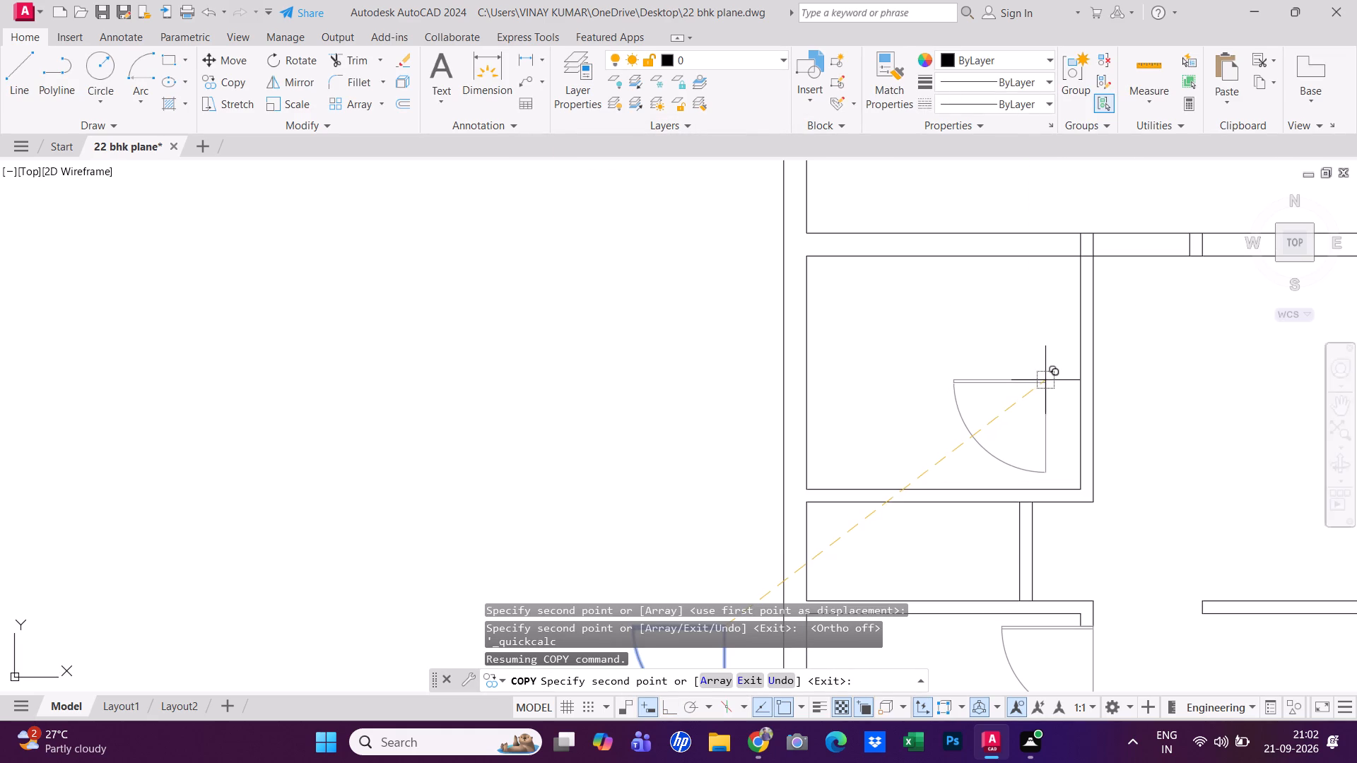
left_click(1023, 317)
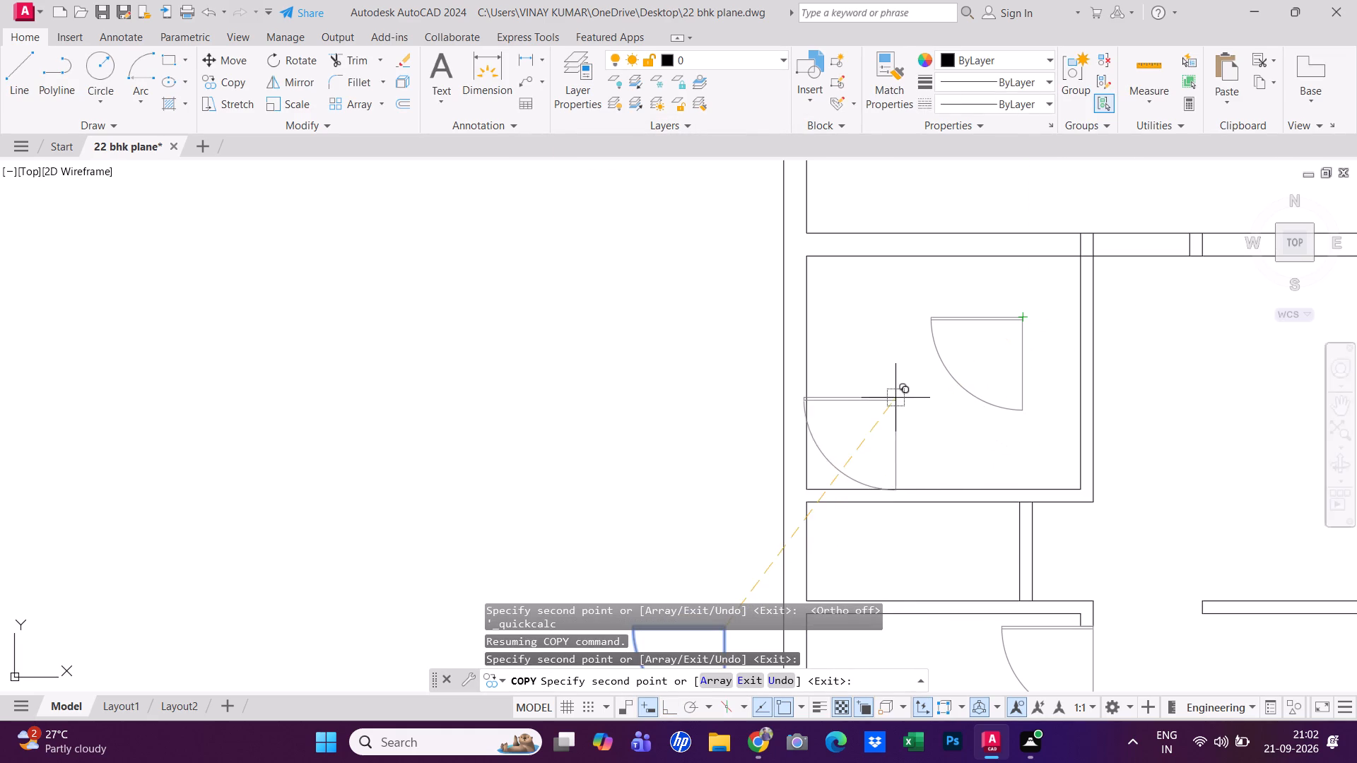
scroll(873, 405, "down", 2)
key("Escape")
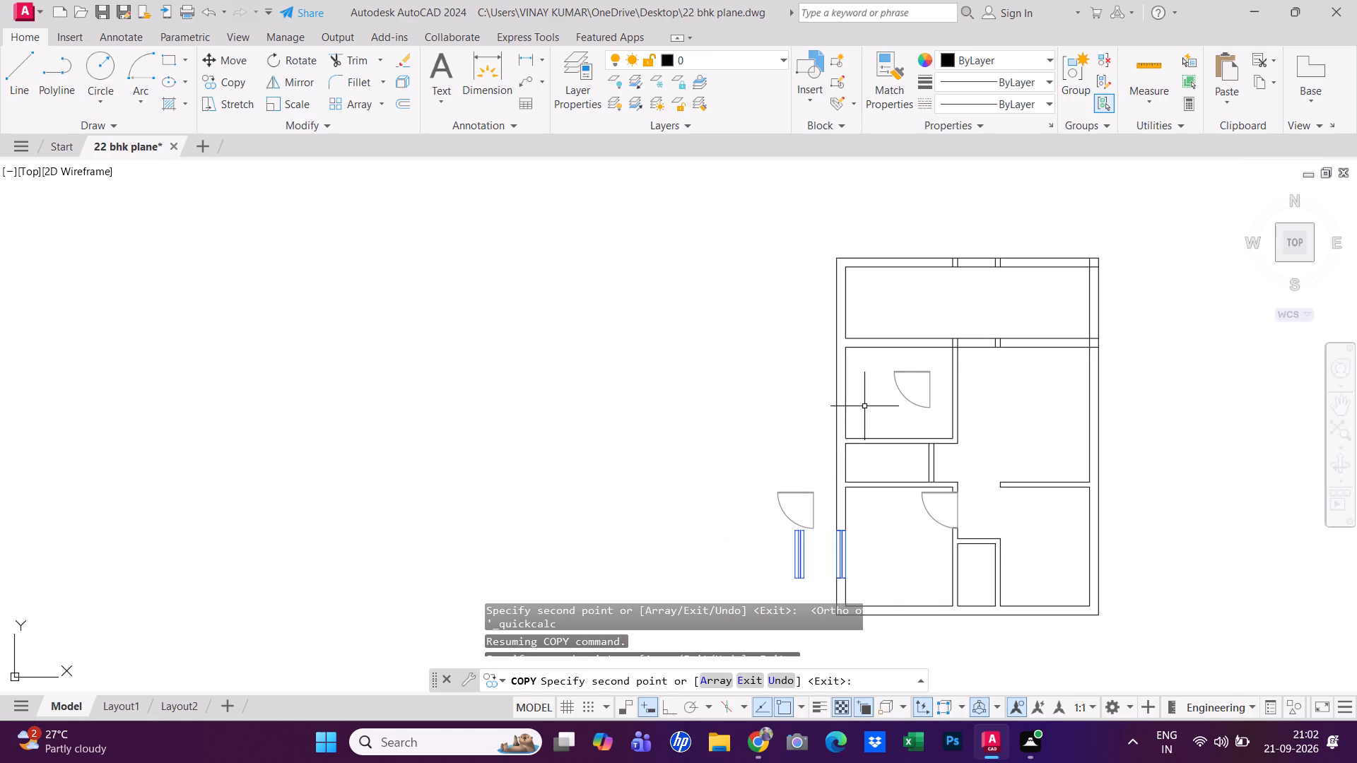
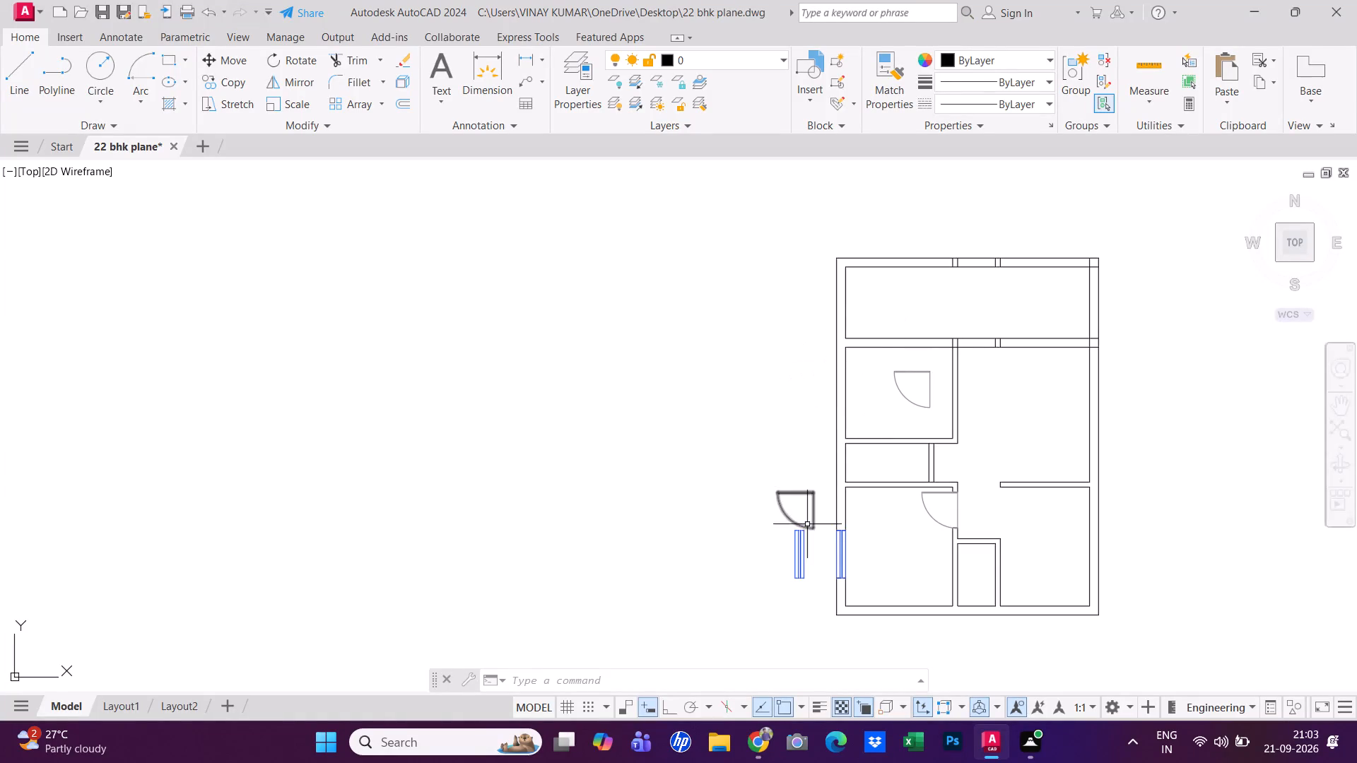
Draw a line across the east wall of the west room north of the small room, starting at the room's inner southeast corner.
scroll(810, 543, "up", 2)
scroll(837, 513, "down", 1)
scroll(837, 513, "up", 1)
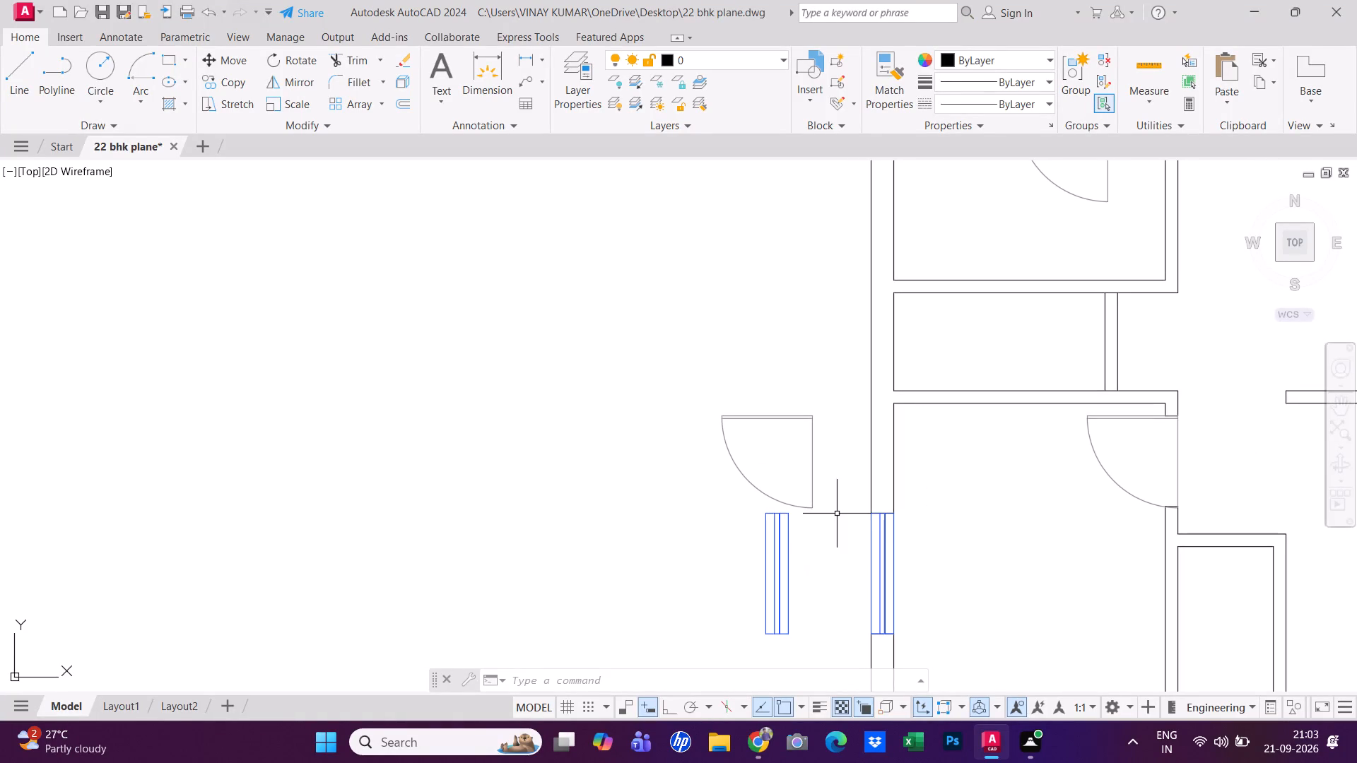
scroll(835, 521, "down", 2)
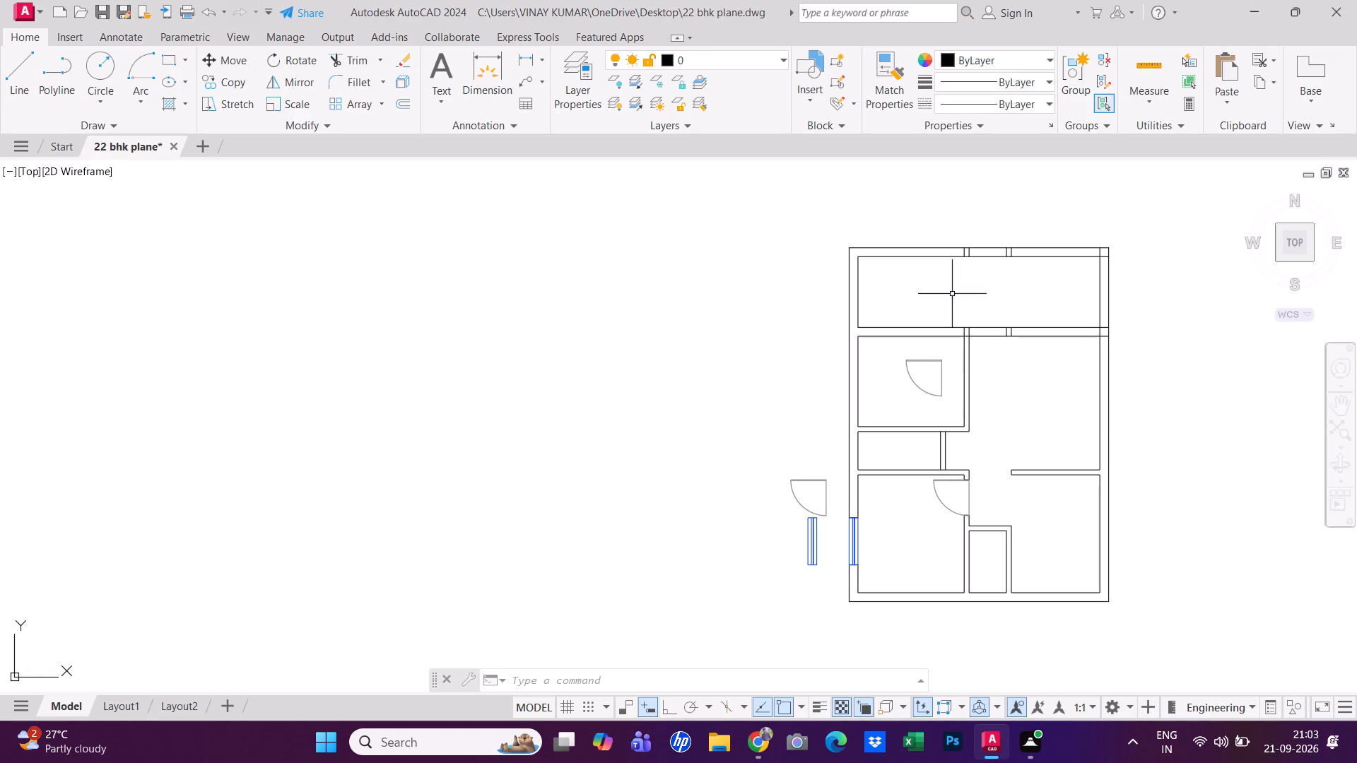
scroll(980, 543, "up", 1)
middle_click_drag(890, 479, 701, 455)
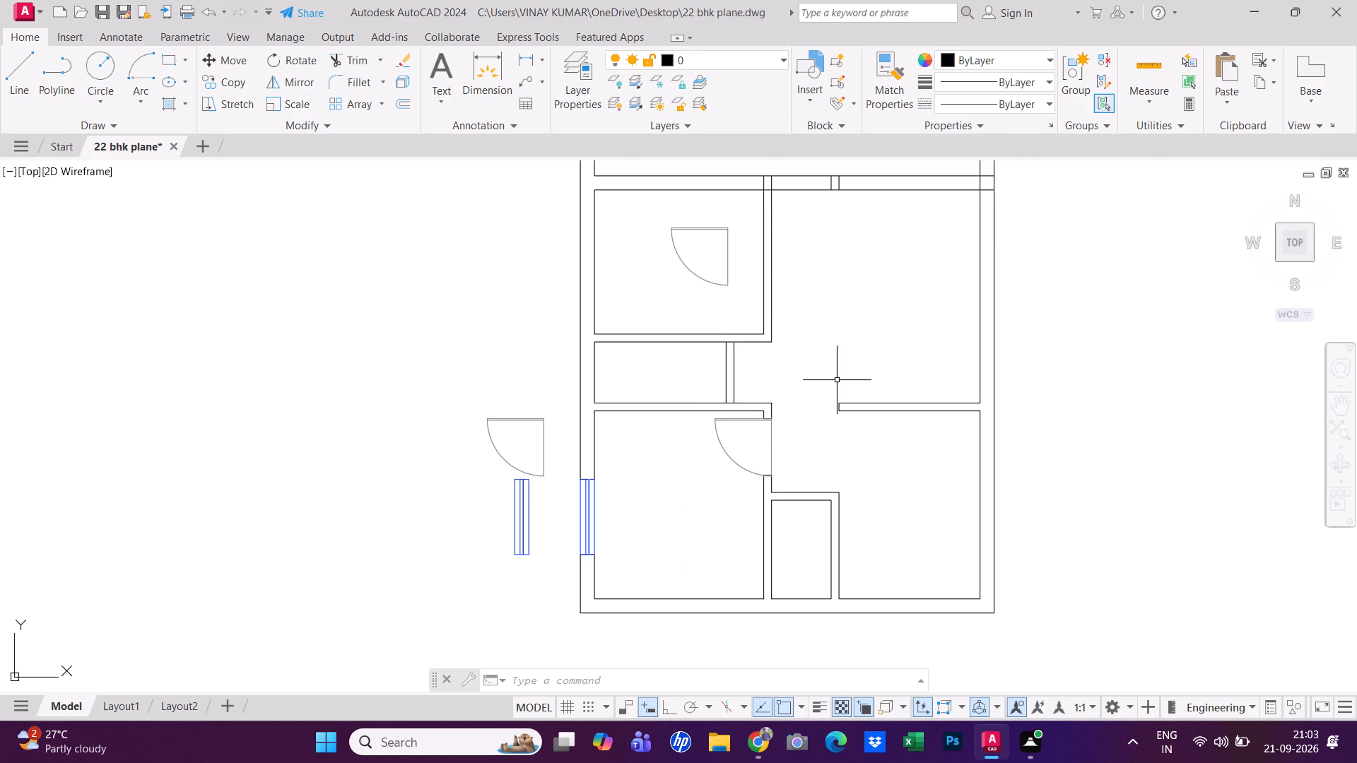
middle_click_drag(804, 336, 753, 403)
scroll(752, 402, "up", 2)
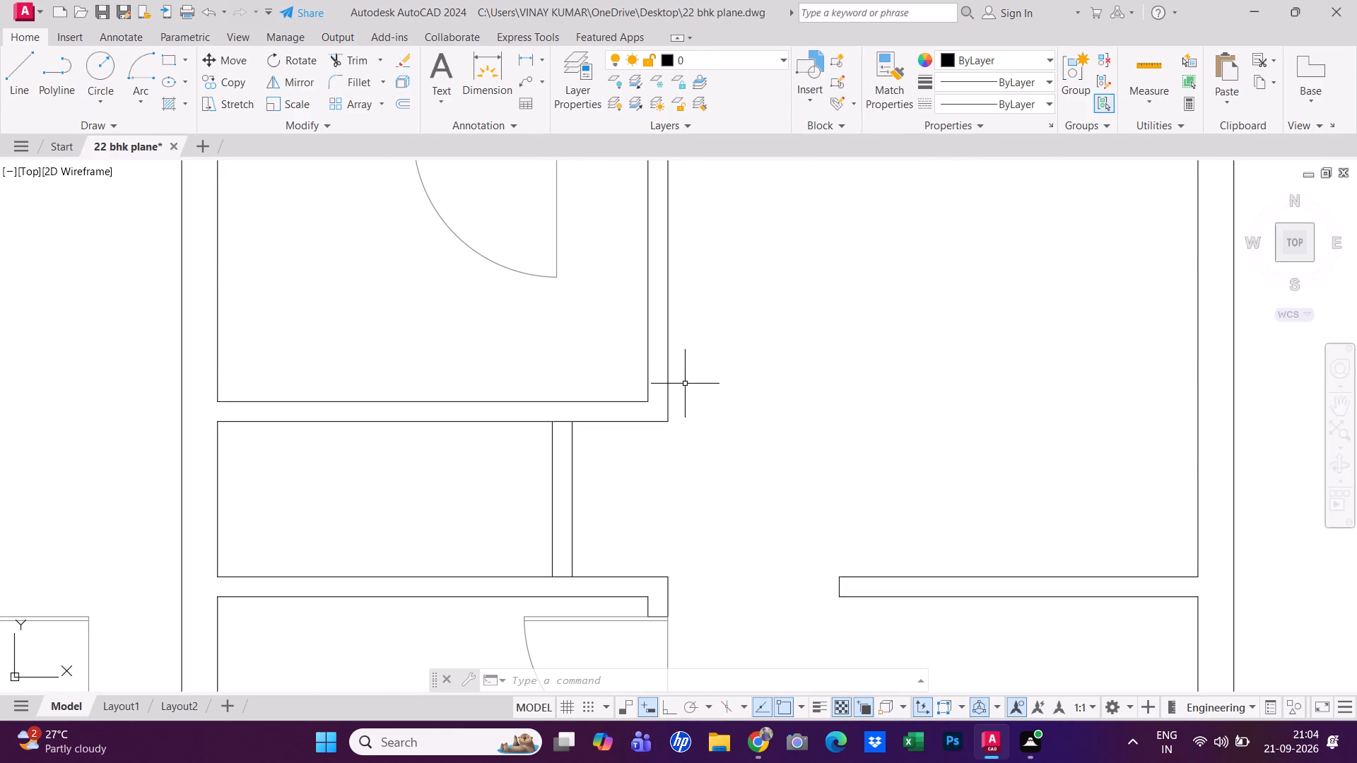
left_click(28, 88)
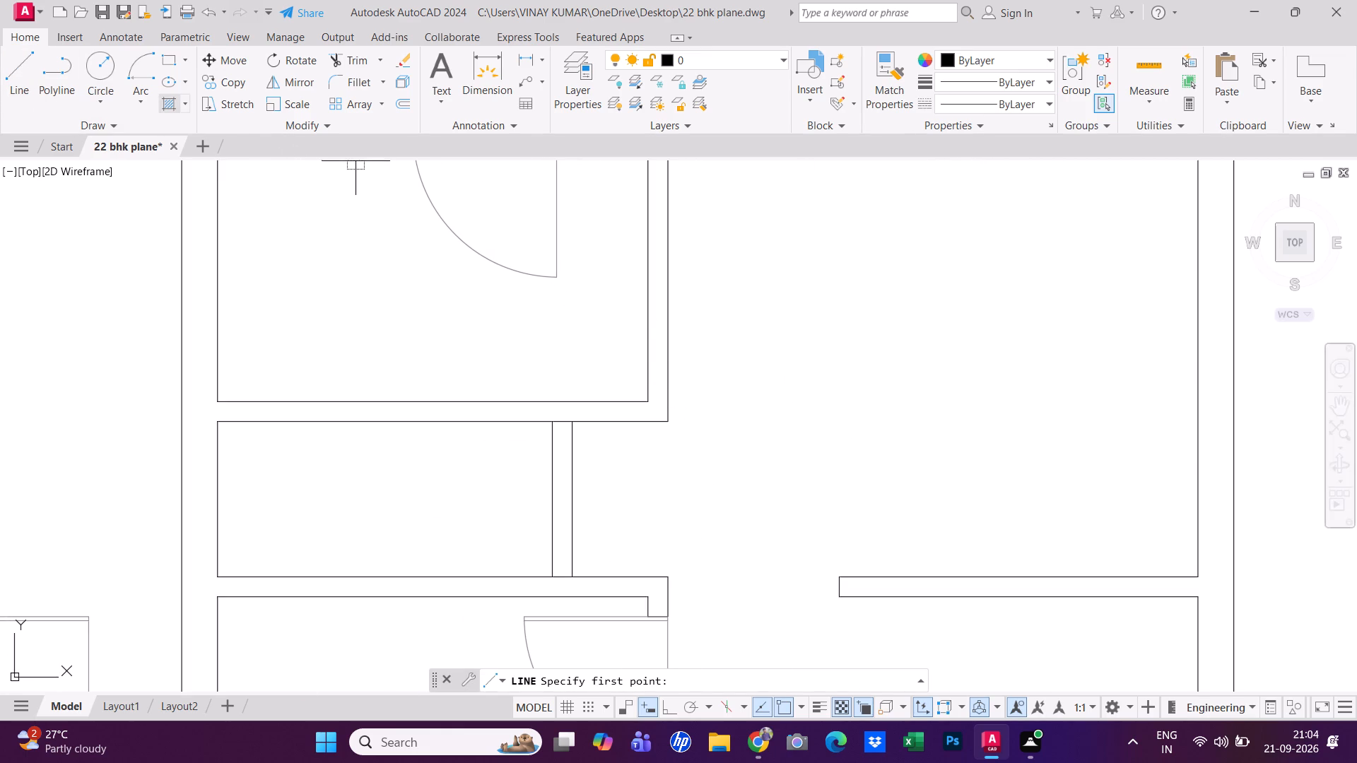
scroll(534, 321, "up", 2)
scroll(780, 533, "up", 1)
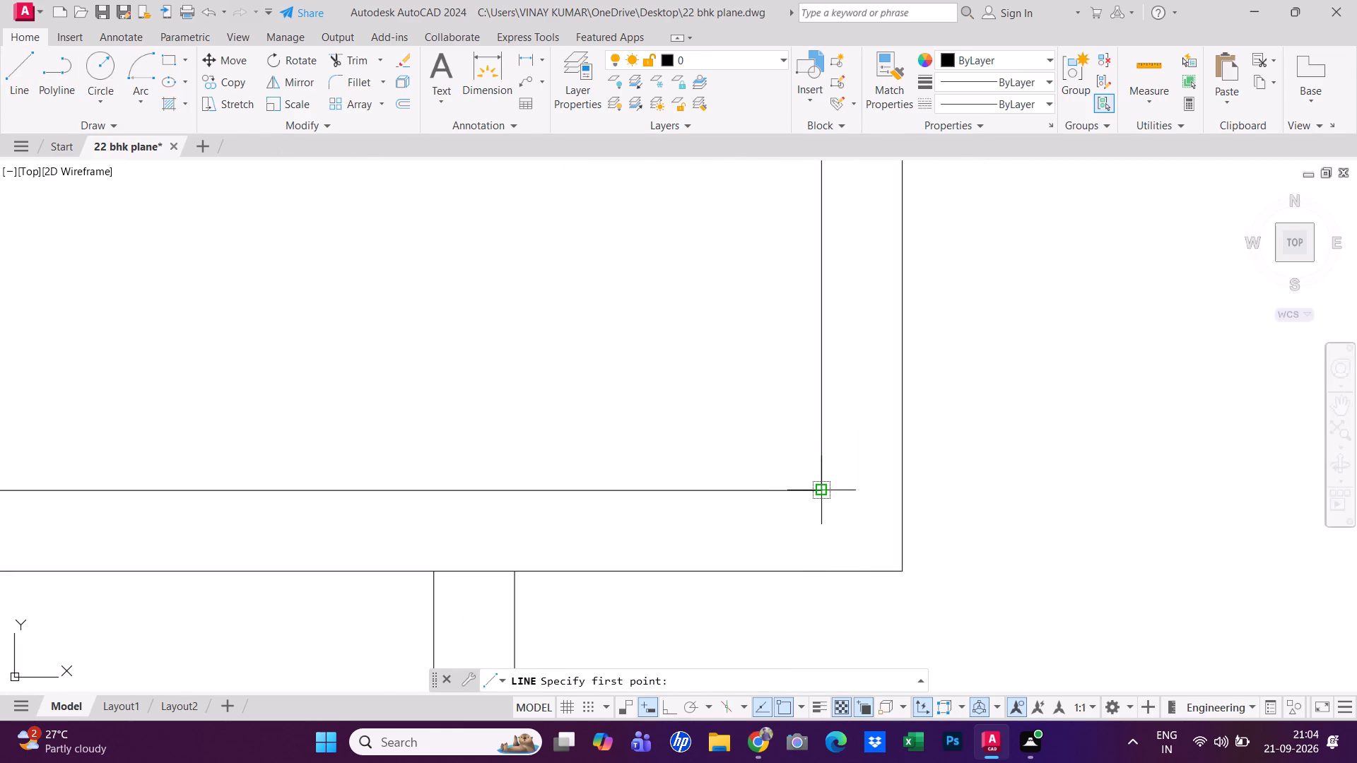
left_click(824, 490)
left_click(905, 487)
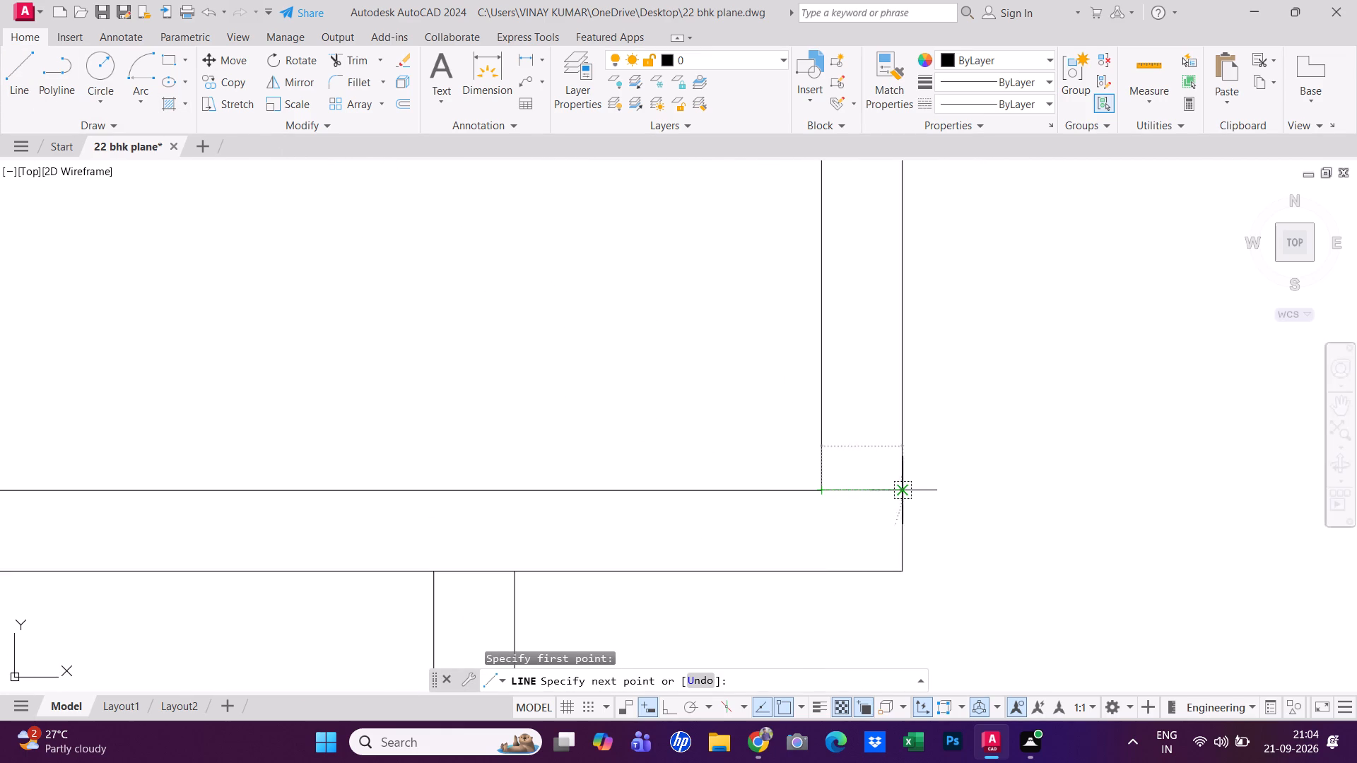
key("Escape")
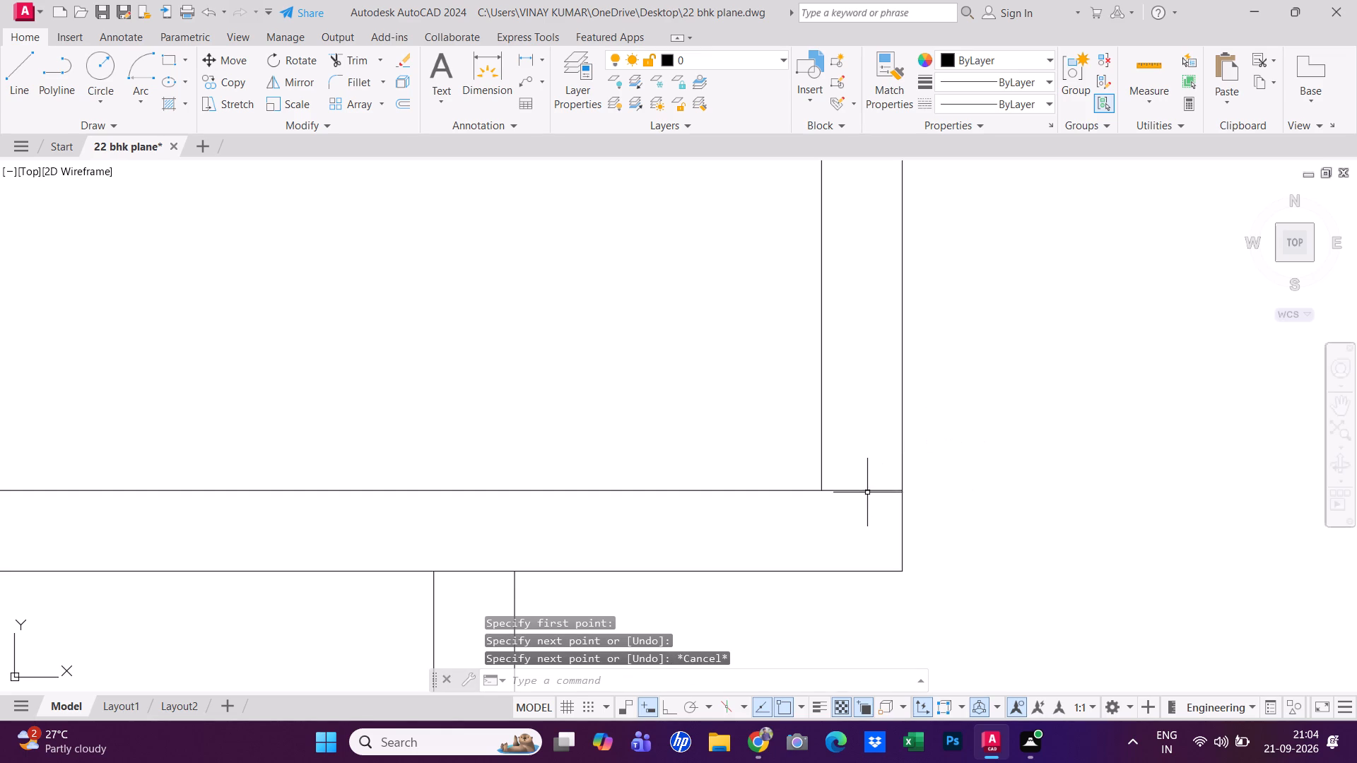
Move the new line across the wall 5" north.
left_click(868, 492)
left_click(233, 59)
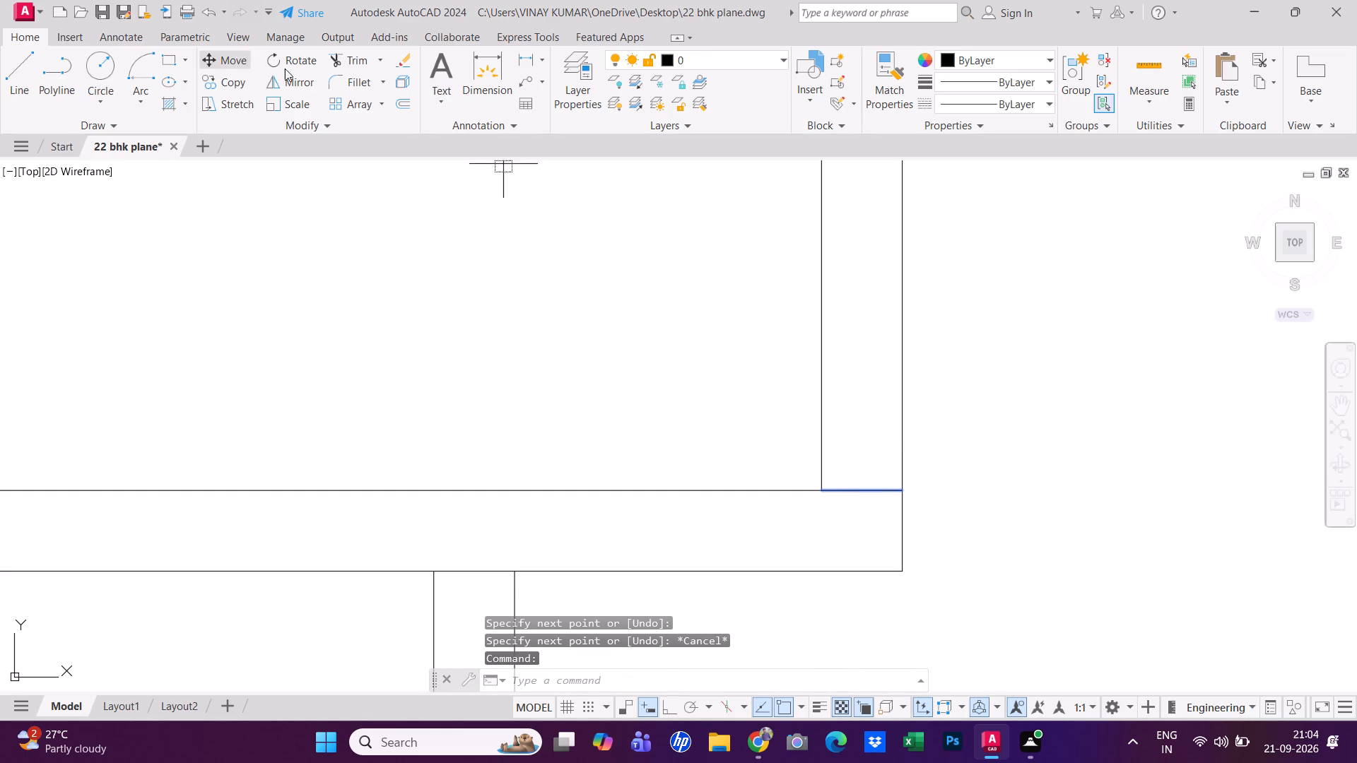
left_click(864, 492)
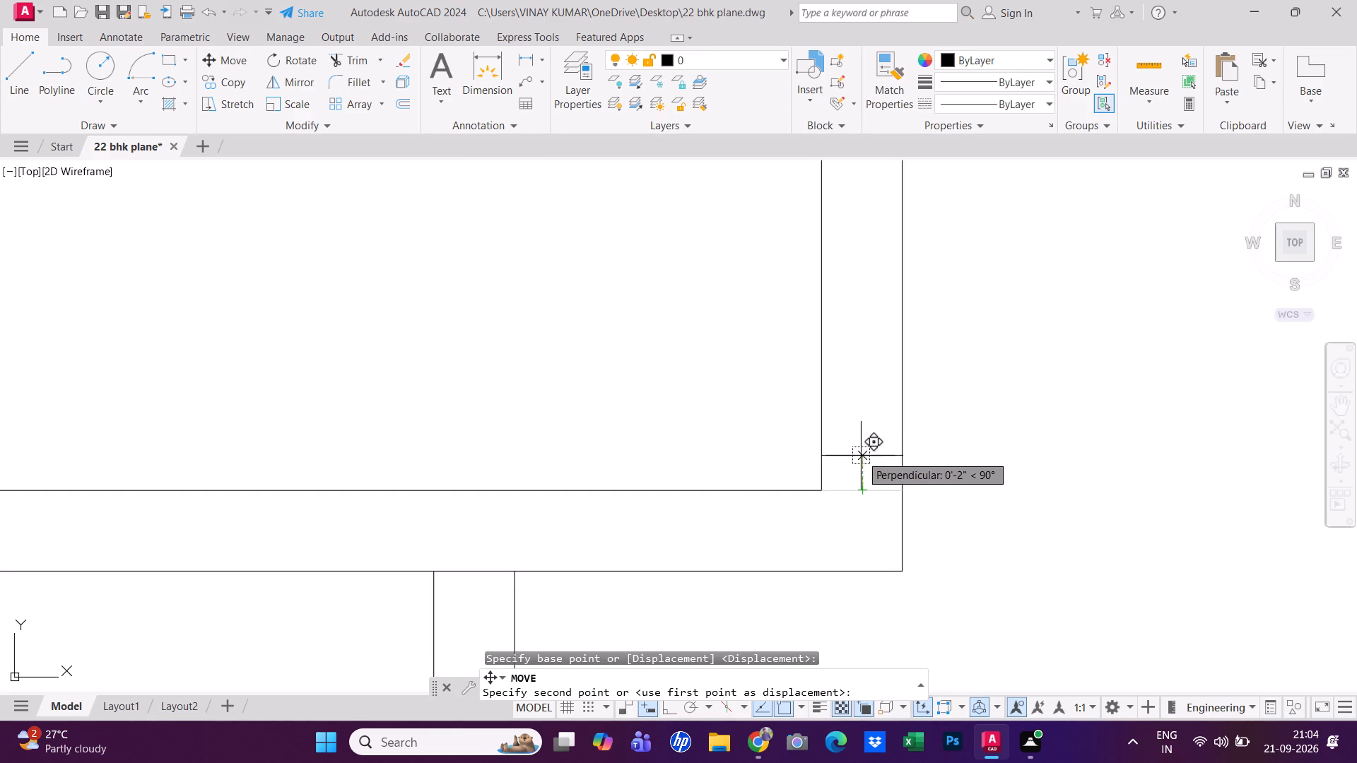
type("5\"")
key("Return")
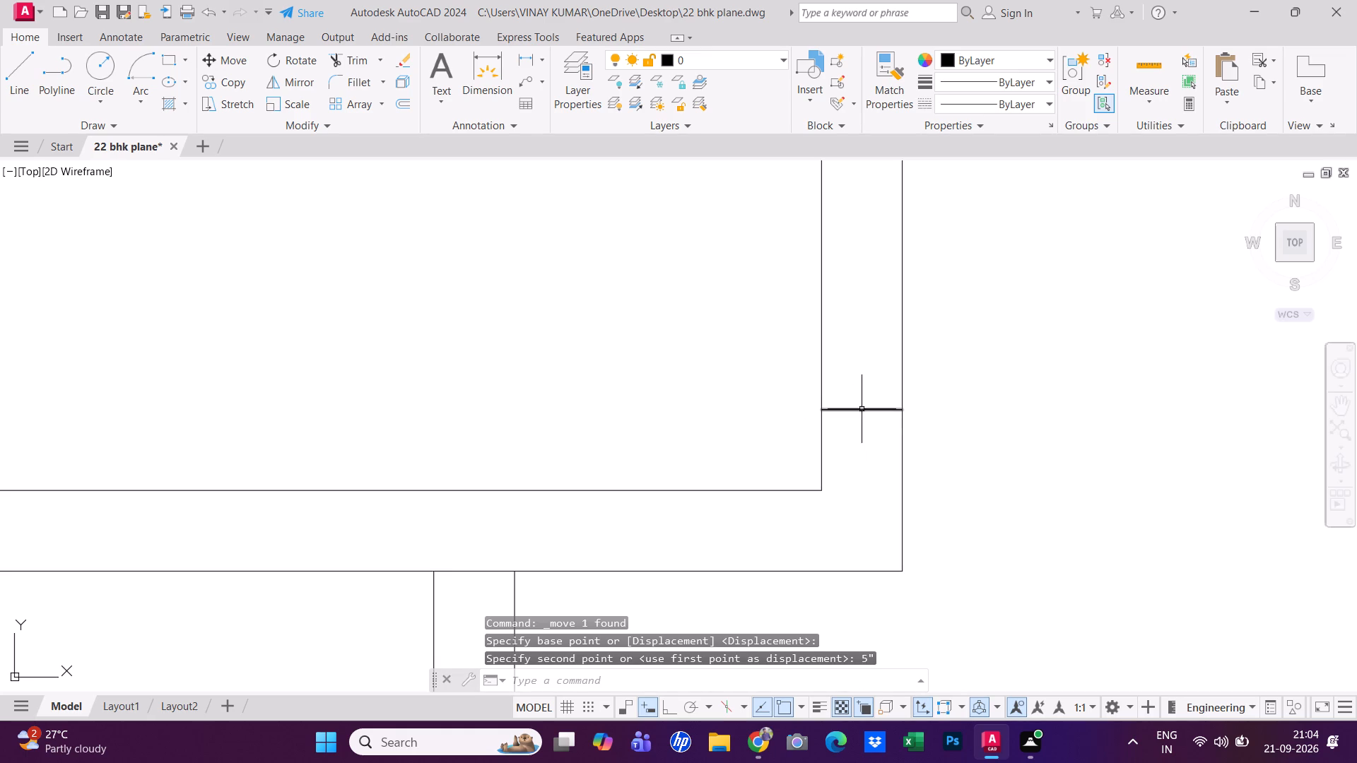
Copy the jamb line 3' north along the wall to mark the doorway's other side.
left_click(862, 409)
left_click(248, 83)
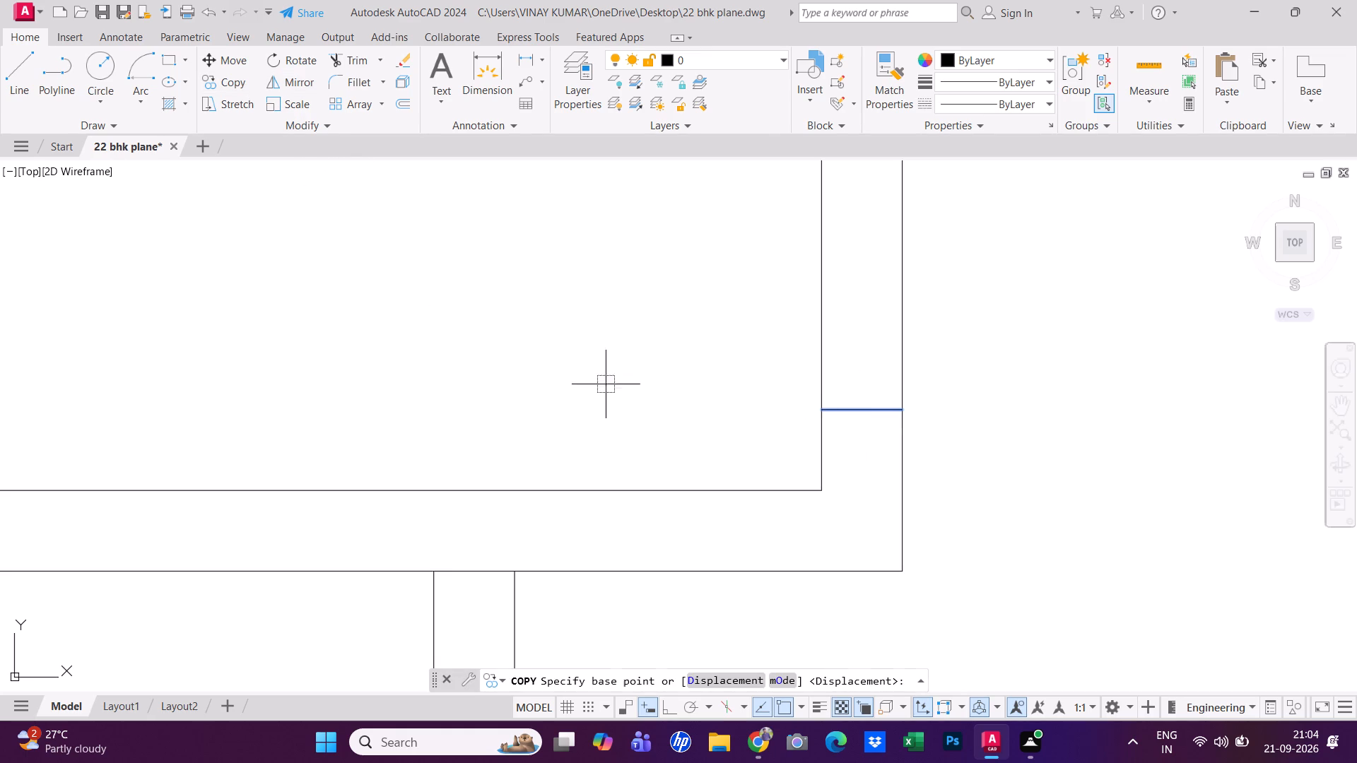
left_click(864, 413)
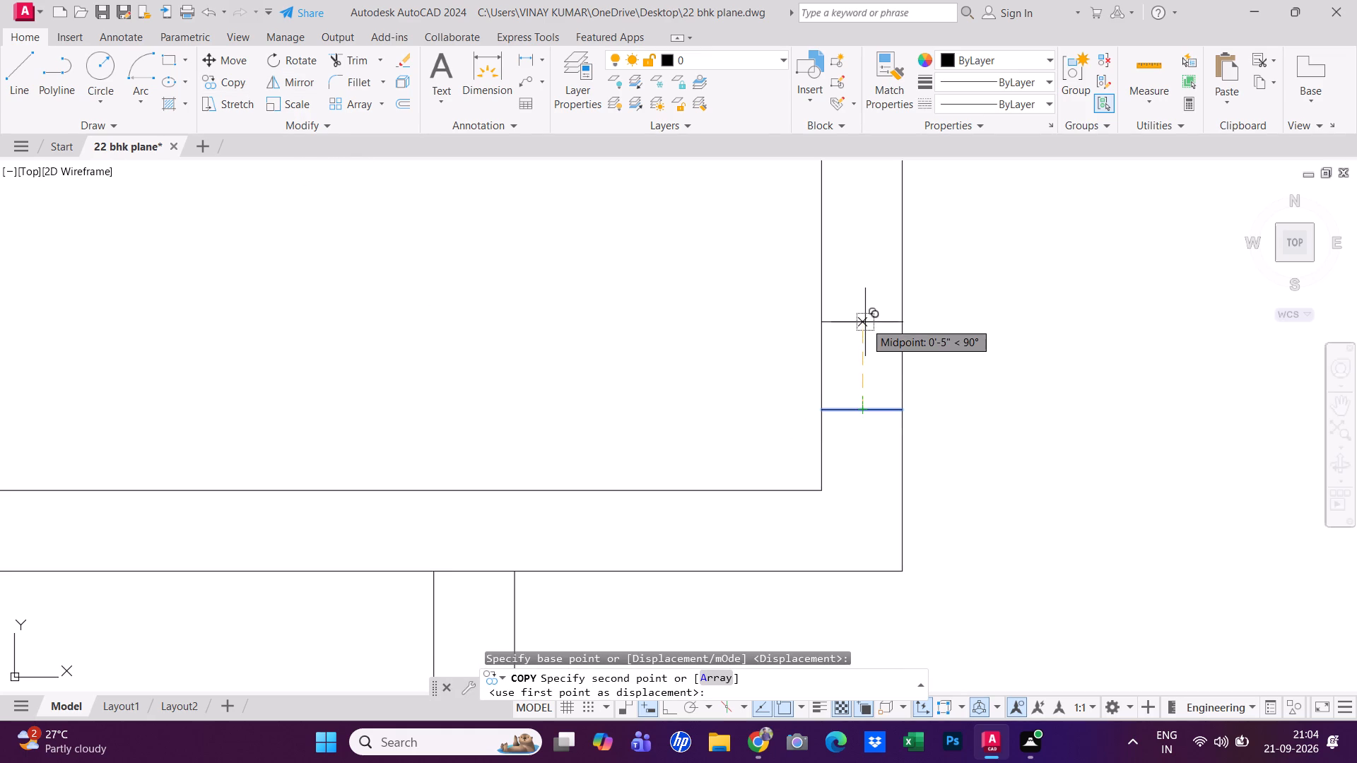
type("3'")
key("Return")
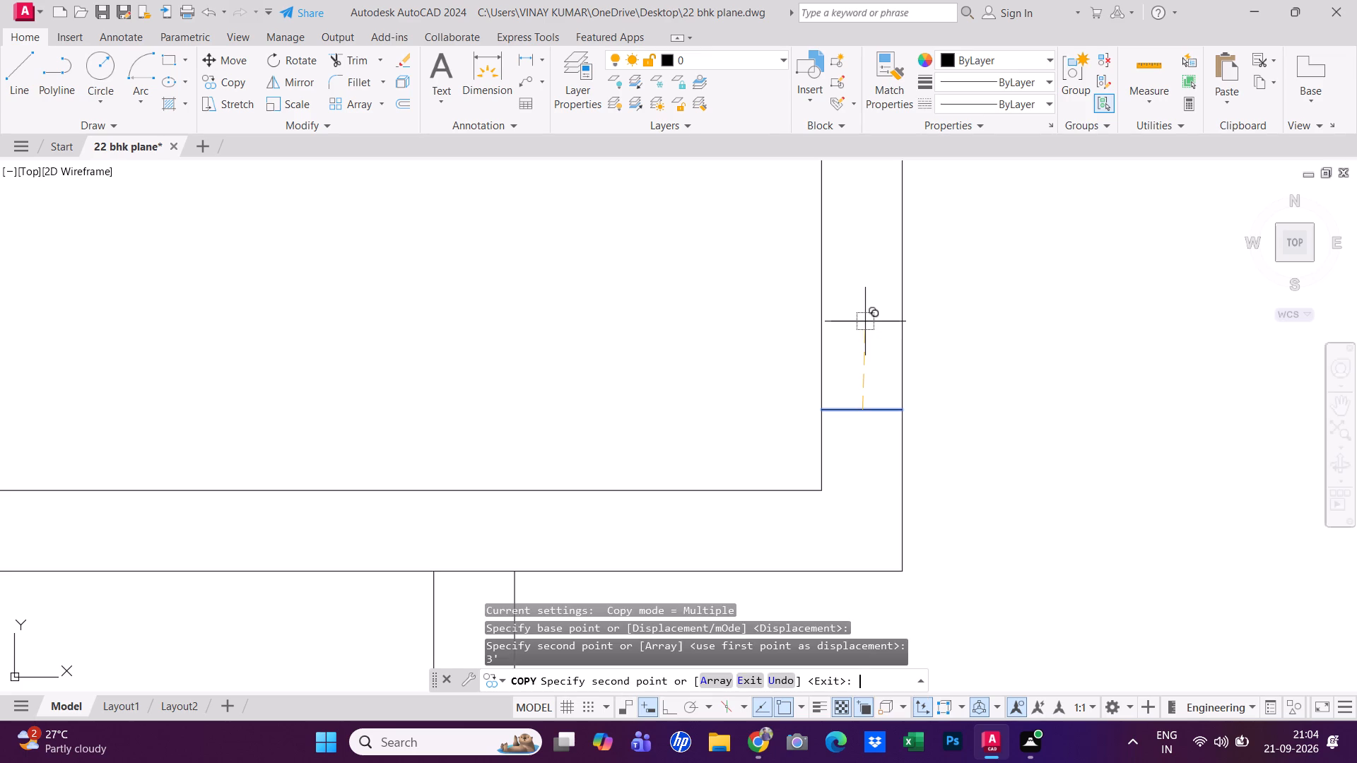
scroll(865, 324, "down", 4)
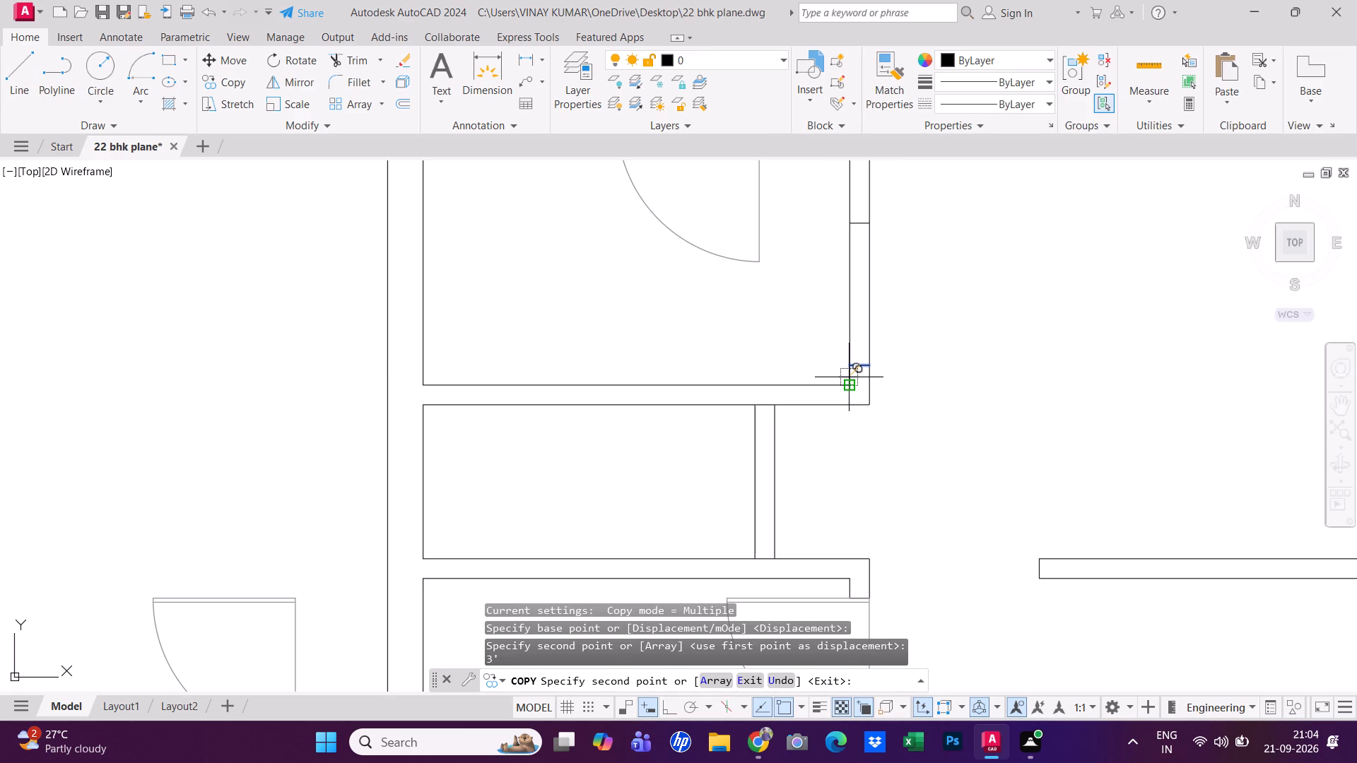
key("Escape")
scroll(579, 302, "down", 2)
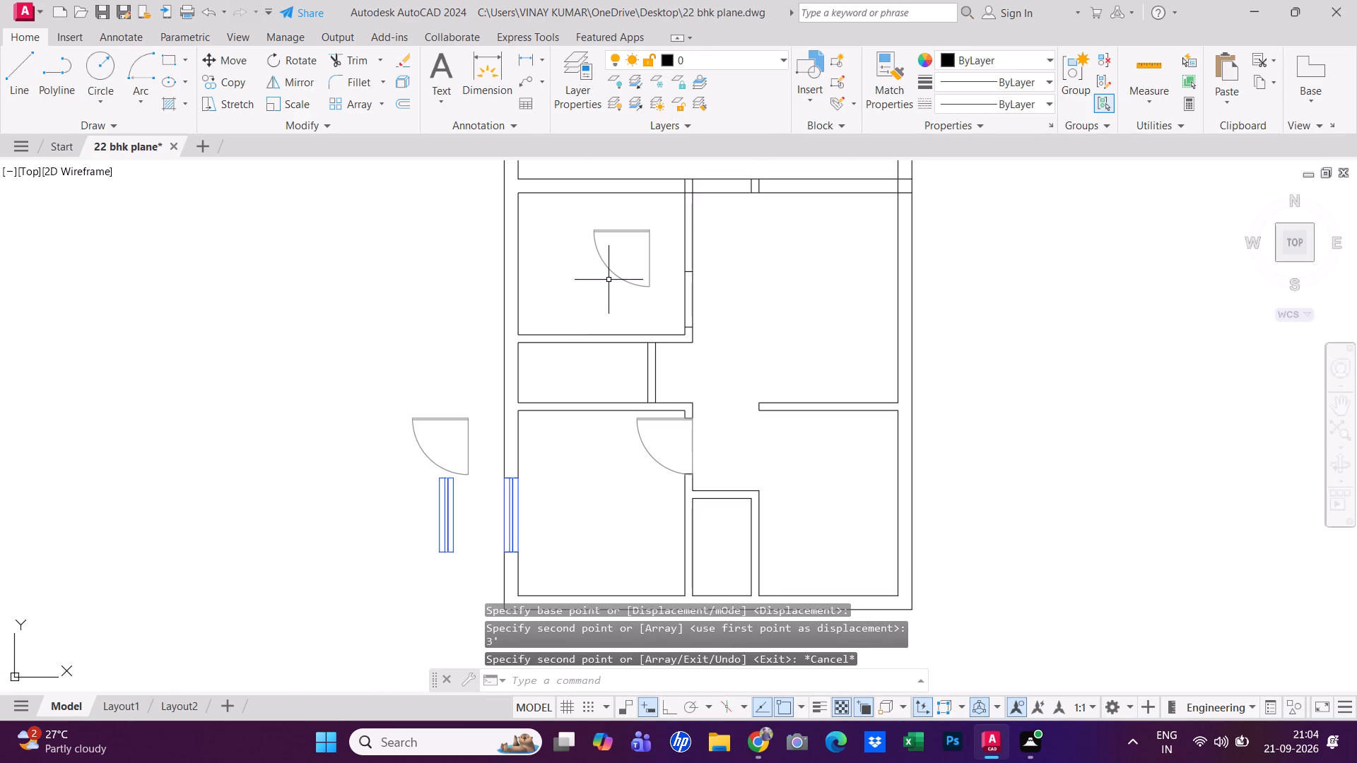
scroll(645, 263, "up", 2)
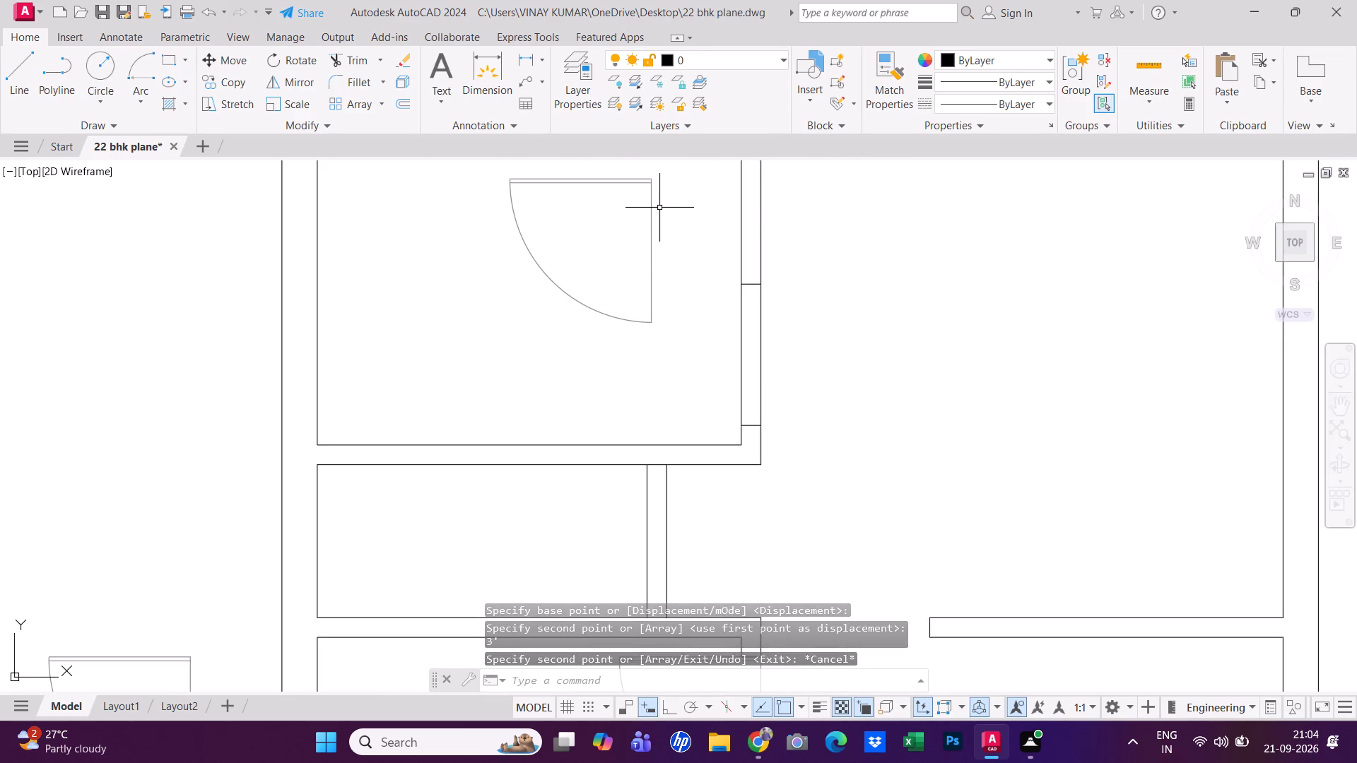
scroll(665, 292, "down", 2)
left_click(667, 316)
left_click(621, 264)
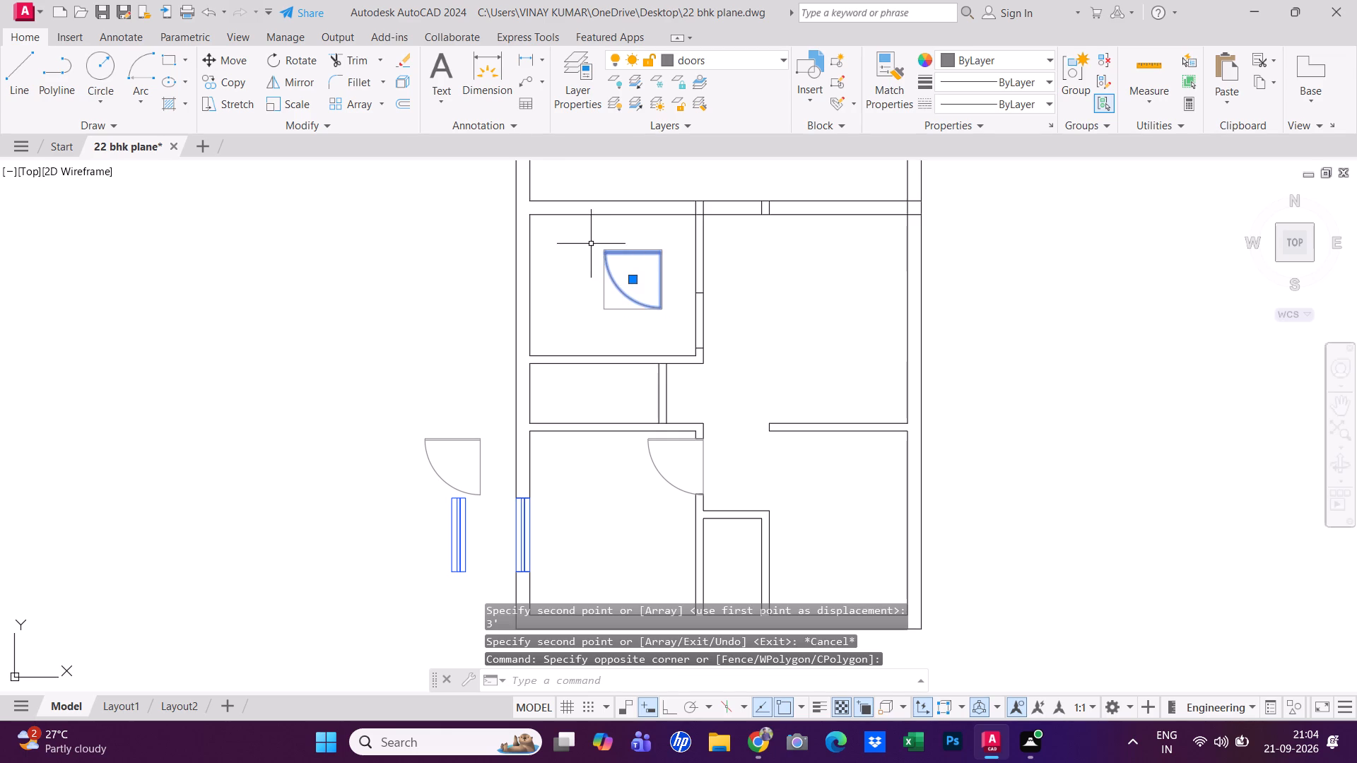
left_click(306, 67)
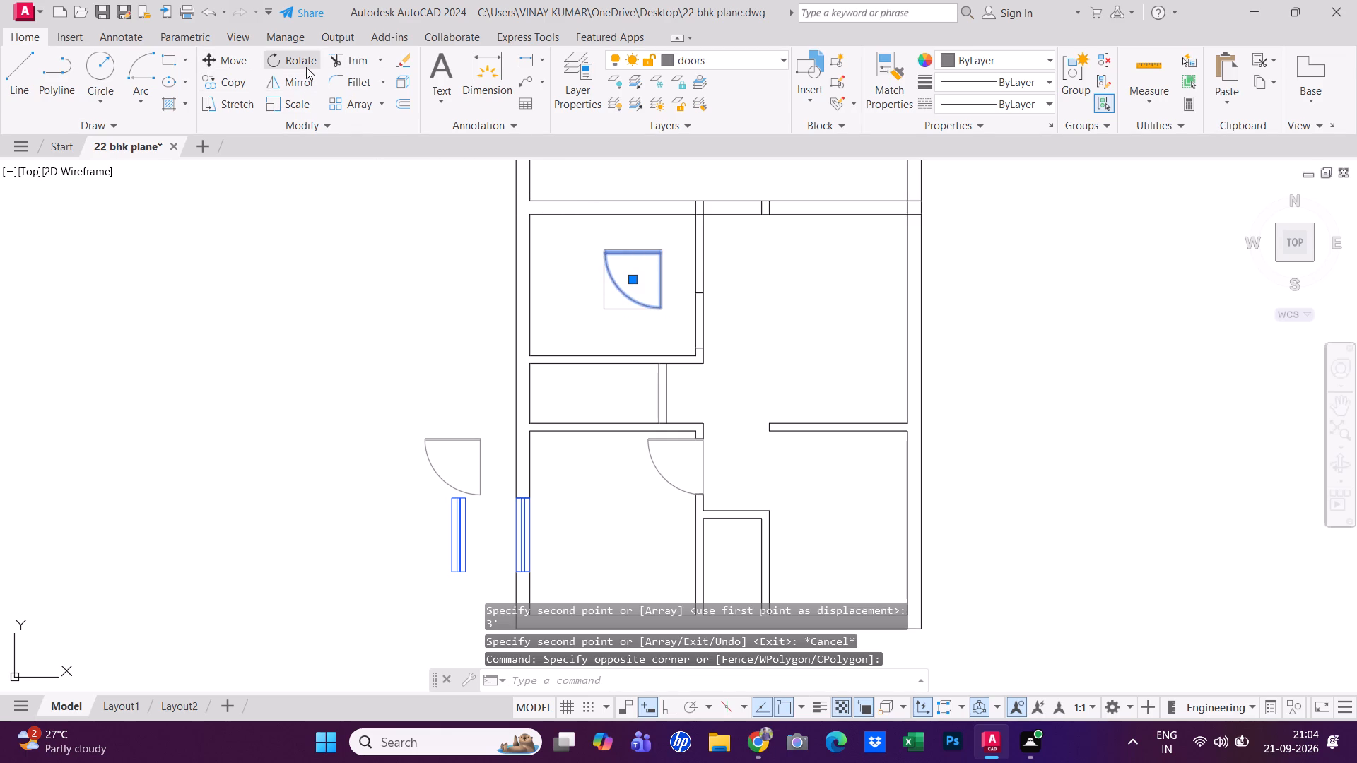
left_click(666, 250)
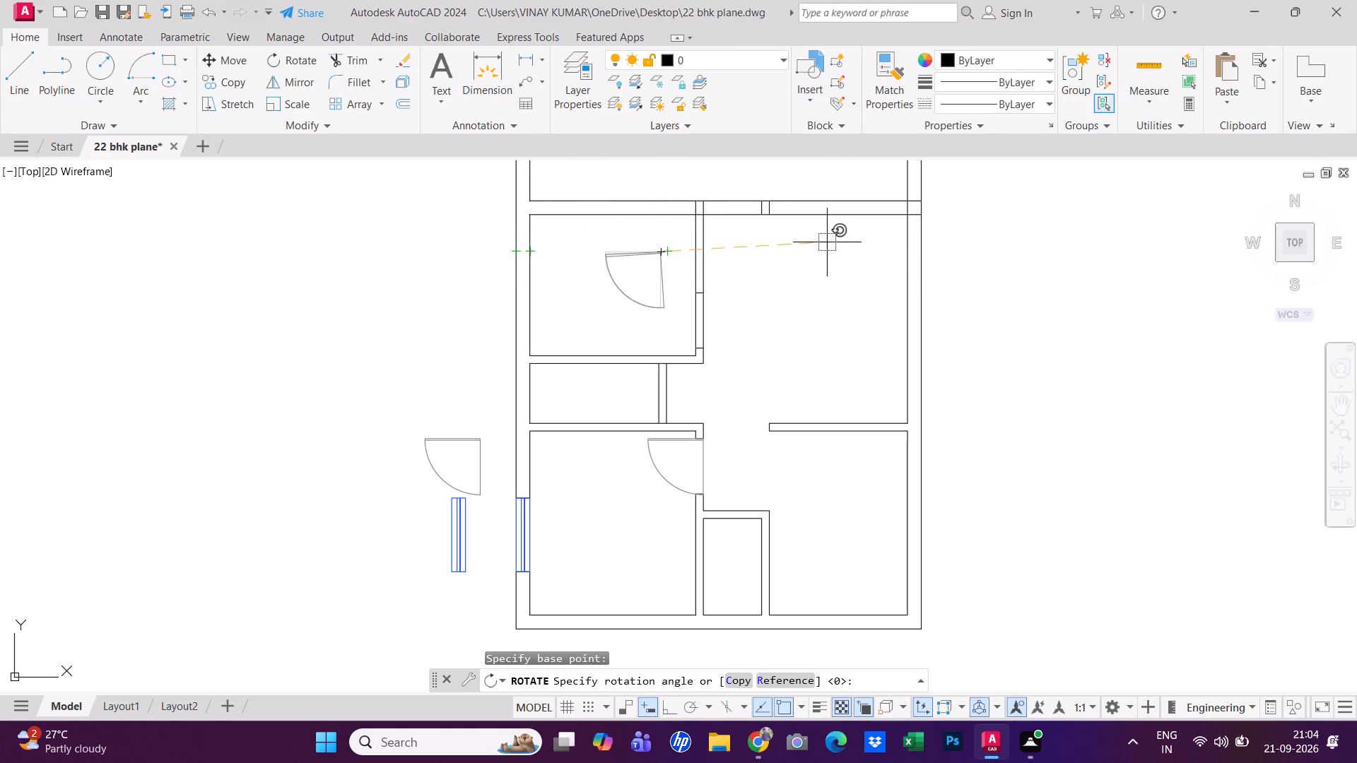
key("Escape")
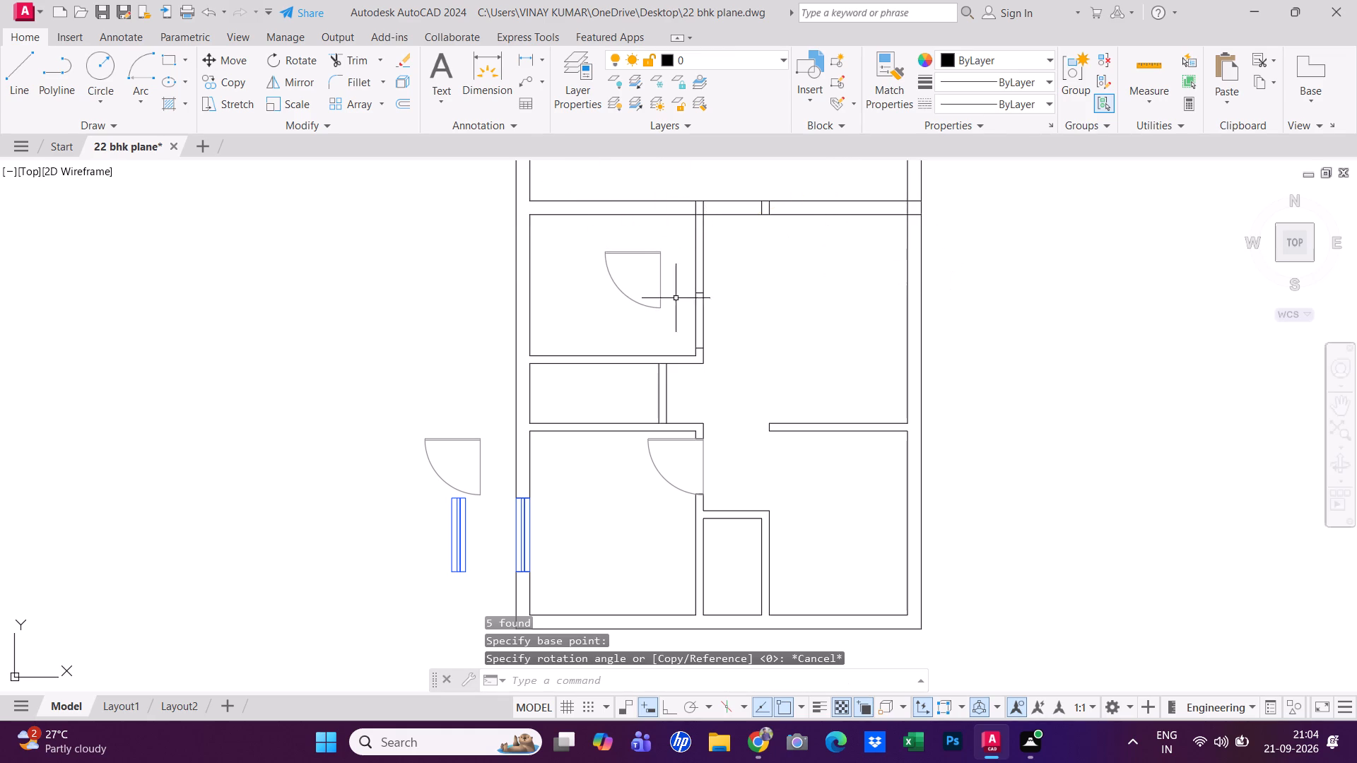
Mirror the loose door group in the west room across an east-west line with Ortho on, erasing the source door.
left_click(657, 306)
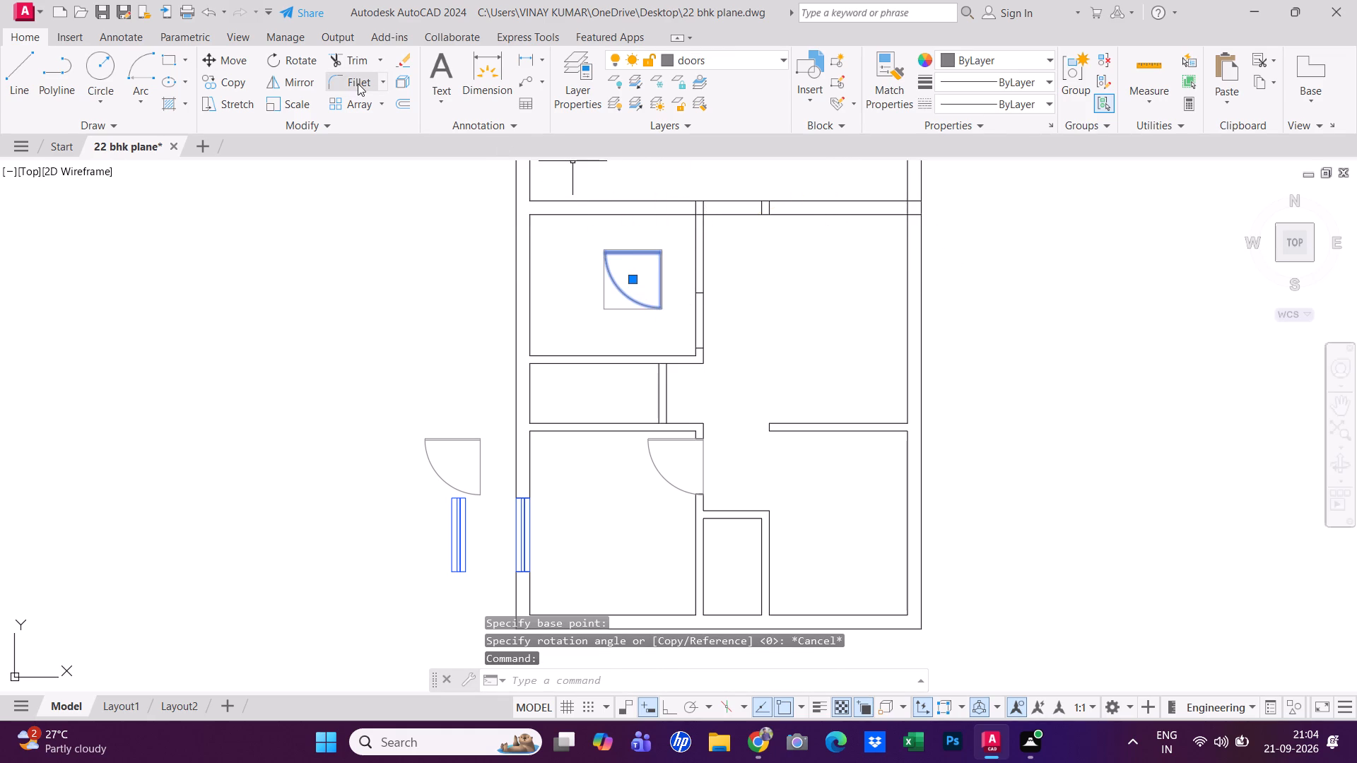
left_click(305, 83)
left_click(589, 257)
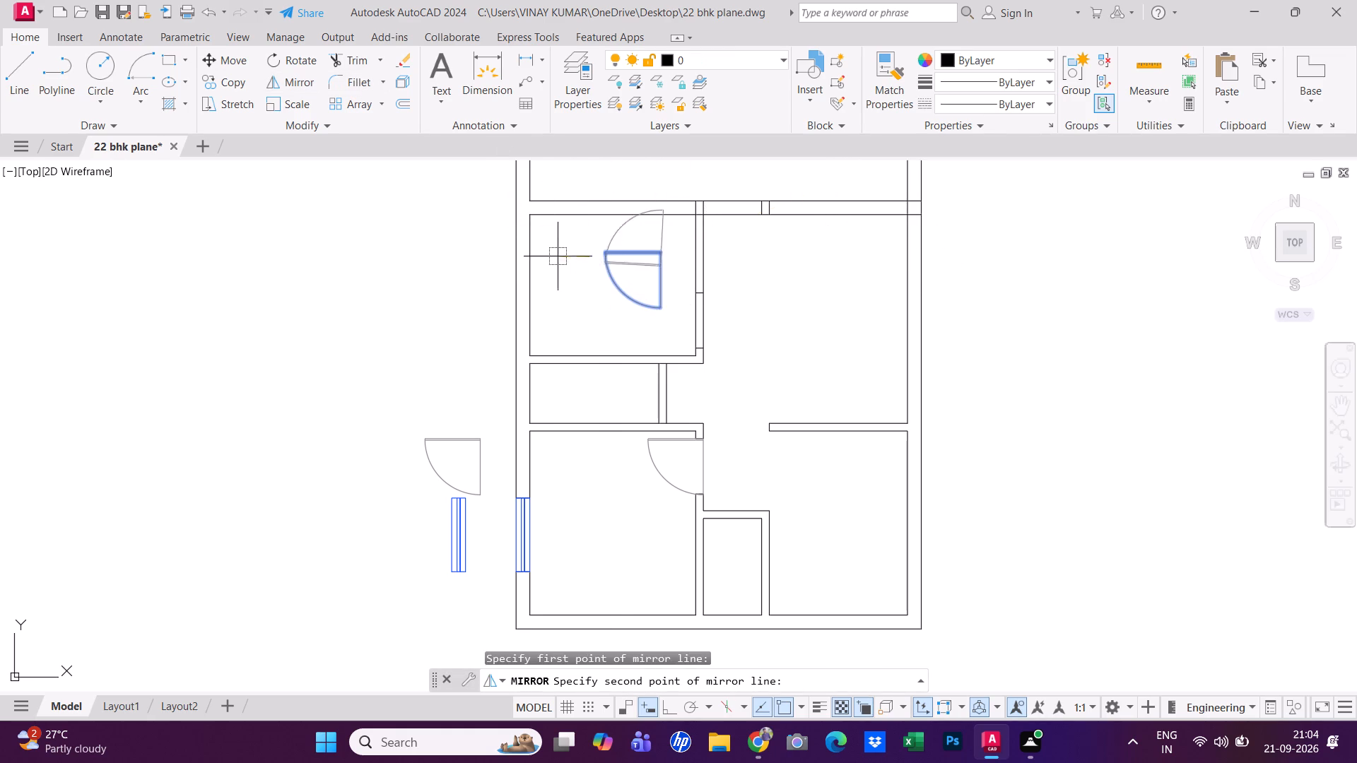
key("ctrl+F8")
left_click(761, 248)
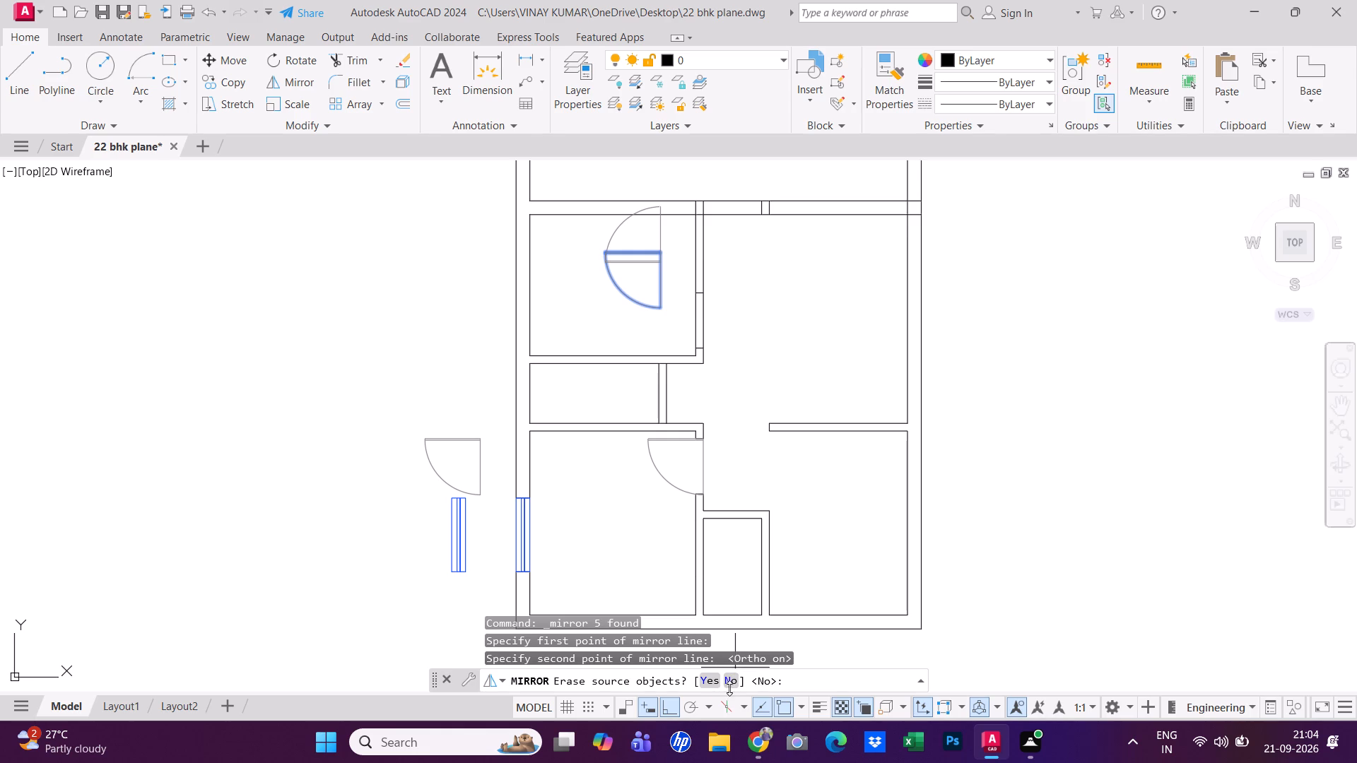
left_click(715, 682)
Trim both wall lines between the two jamb lines to open the doorway in the west room's east wall.
left_click(636, 263)
scroll(684, 261, "down", 1)
scroll(683, 263, "up", 1)
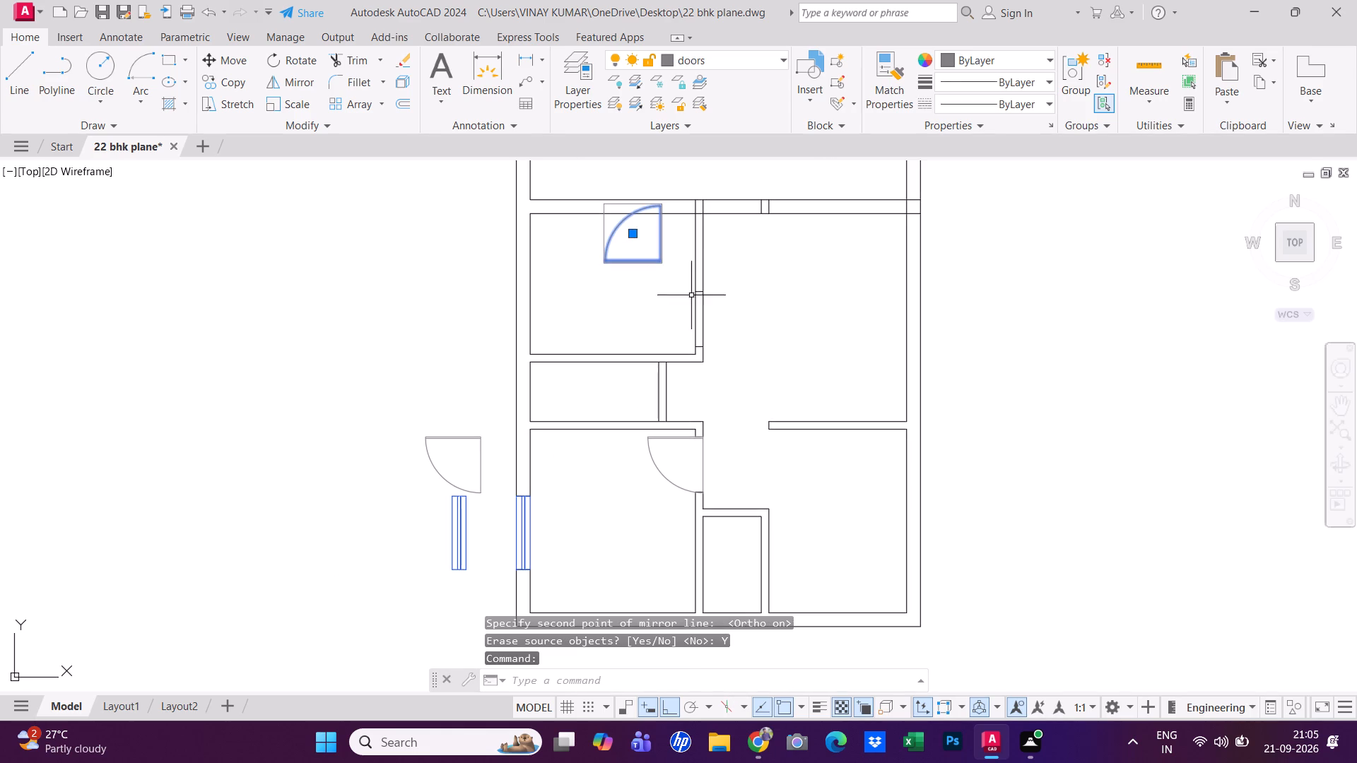
scroll(705, 347, "up", 1)
key("Escape")
type("tr")
key("space")
left_click(732, 333)
left_click(628, 305)
key("Escape")
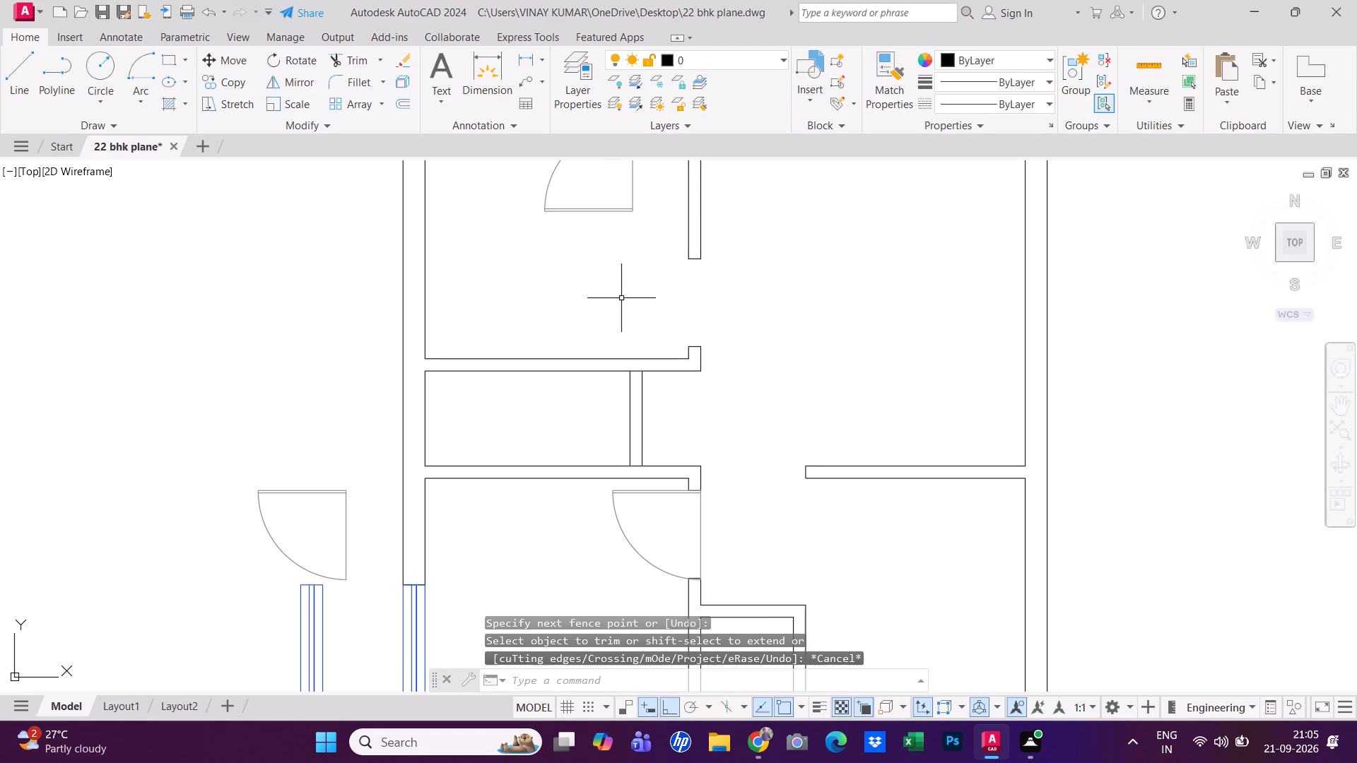
Move the mirrored door group, with Ortho off, from its southeast corner to the east corner of the new doorway's south jamb.
left_click(616, 215)
left_click(618, 208)
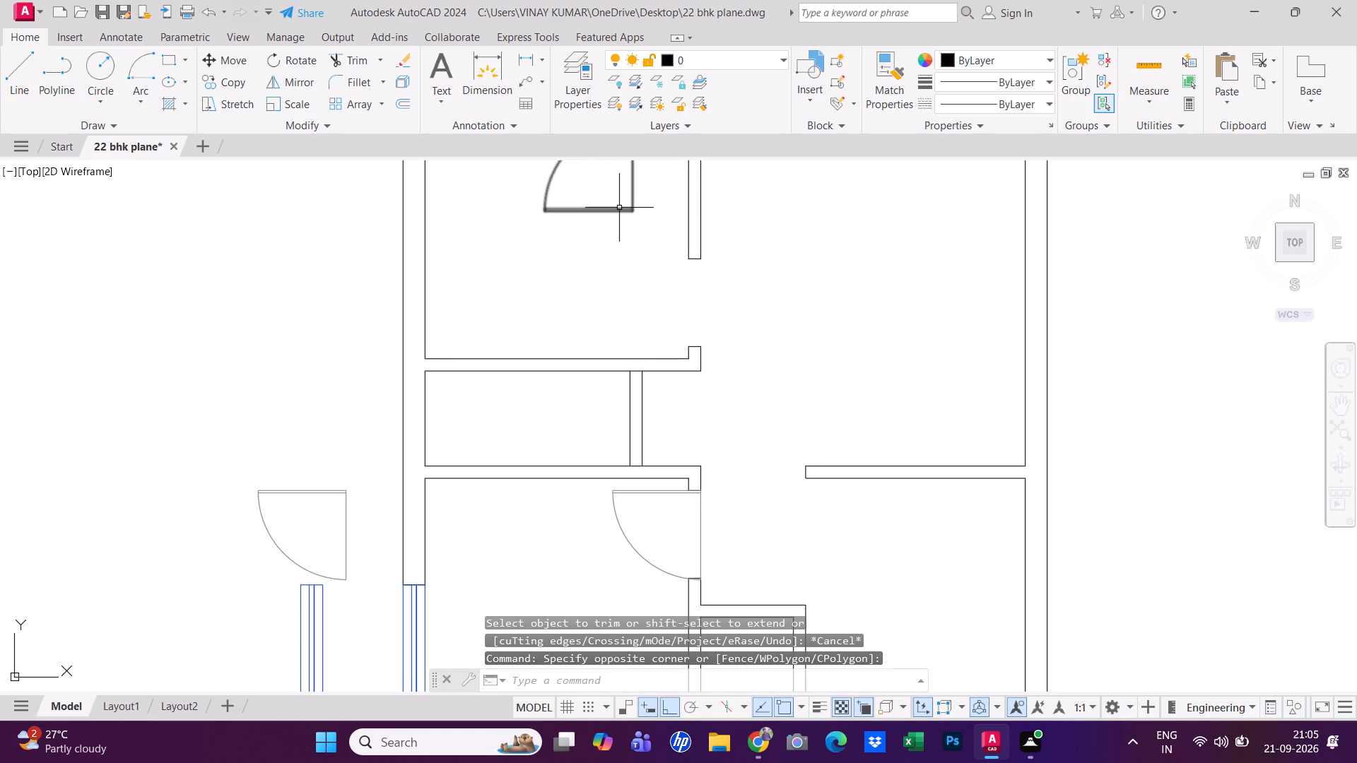
left_click(619, 209)
scroll(621, 208, "up", 5)
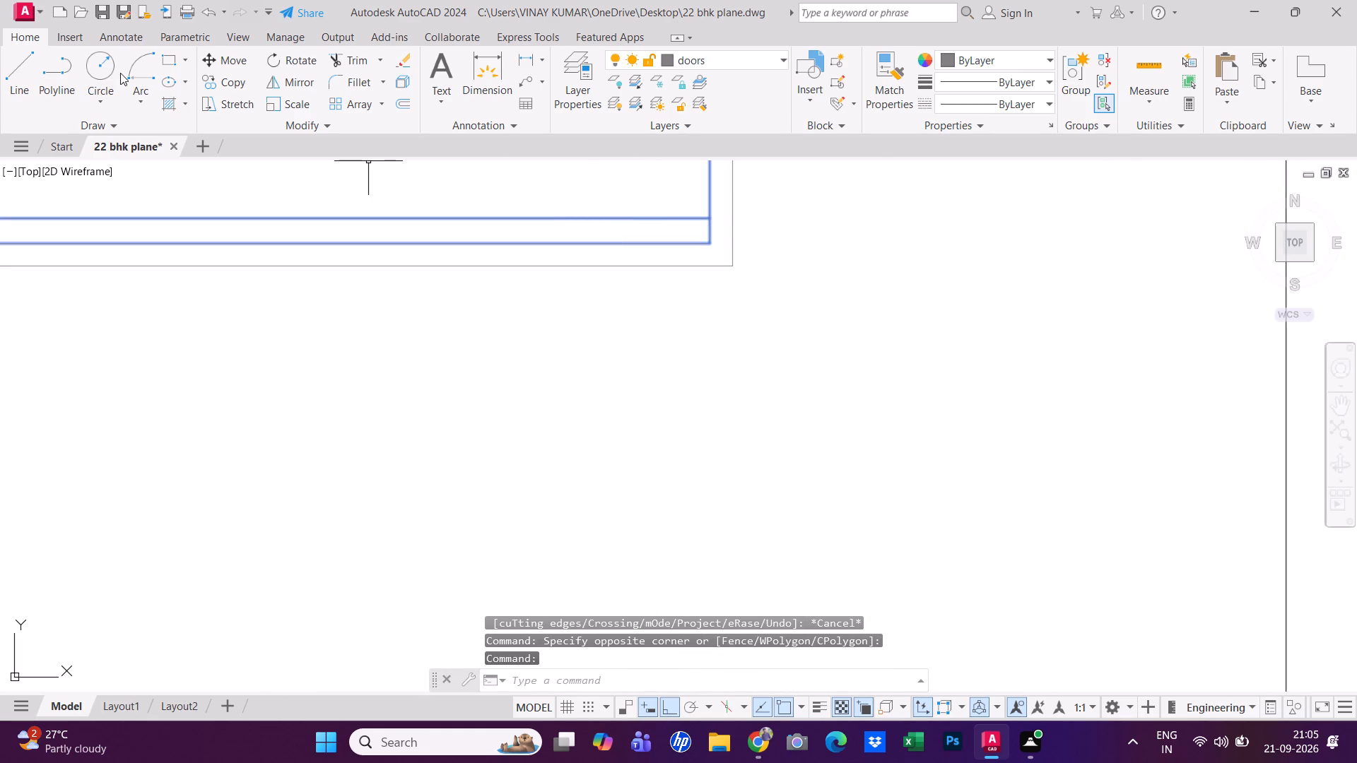
left_click(235, 65)
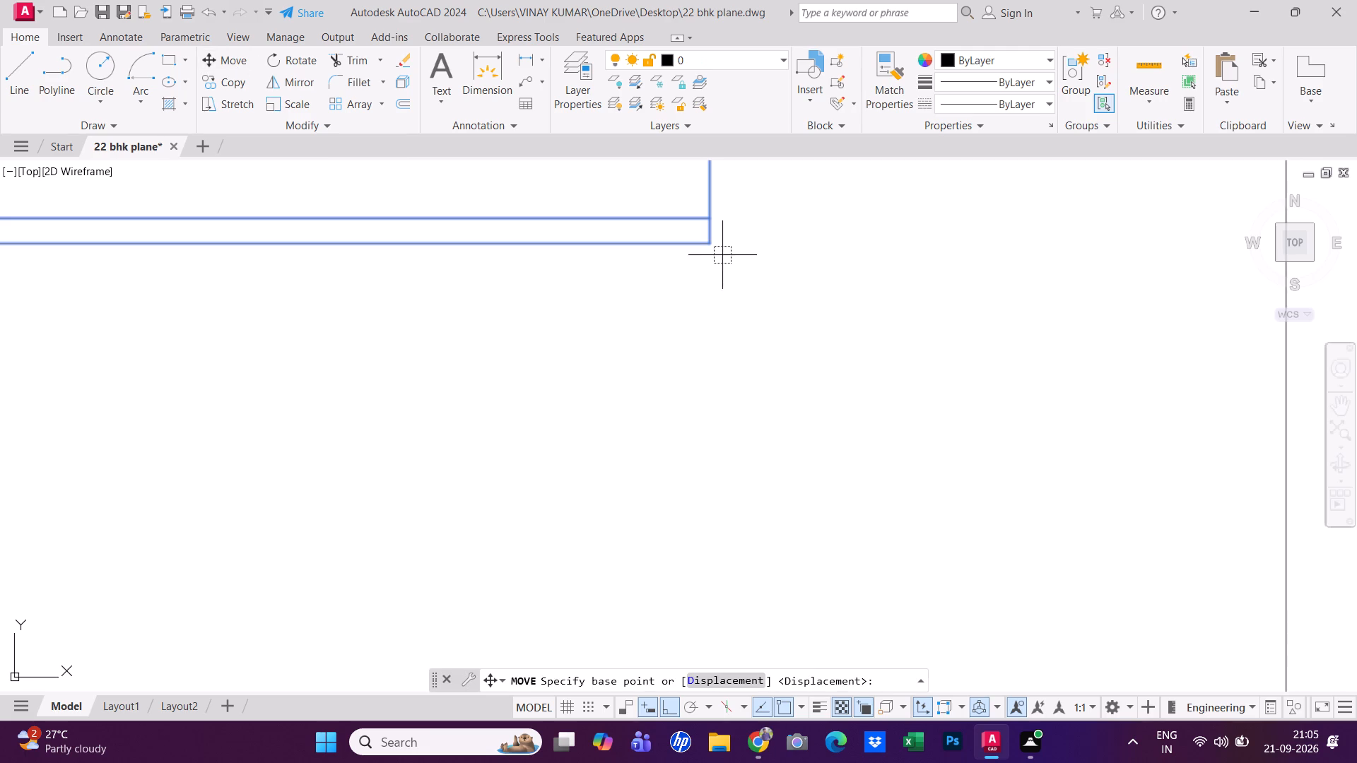
left_click(710, 246)
scroll(768, 369, "down", 2)
scroll(768, 369, "up", 1)
scroll(768, 368, "down", 1)
scroll(767, 365, "up", 1)
scroll(1206, 485, "down", 3)
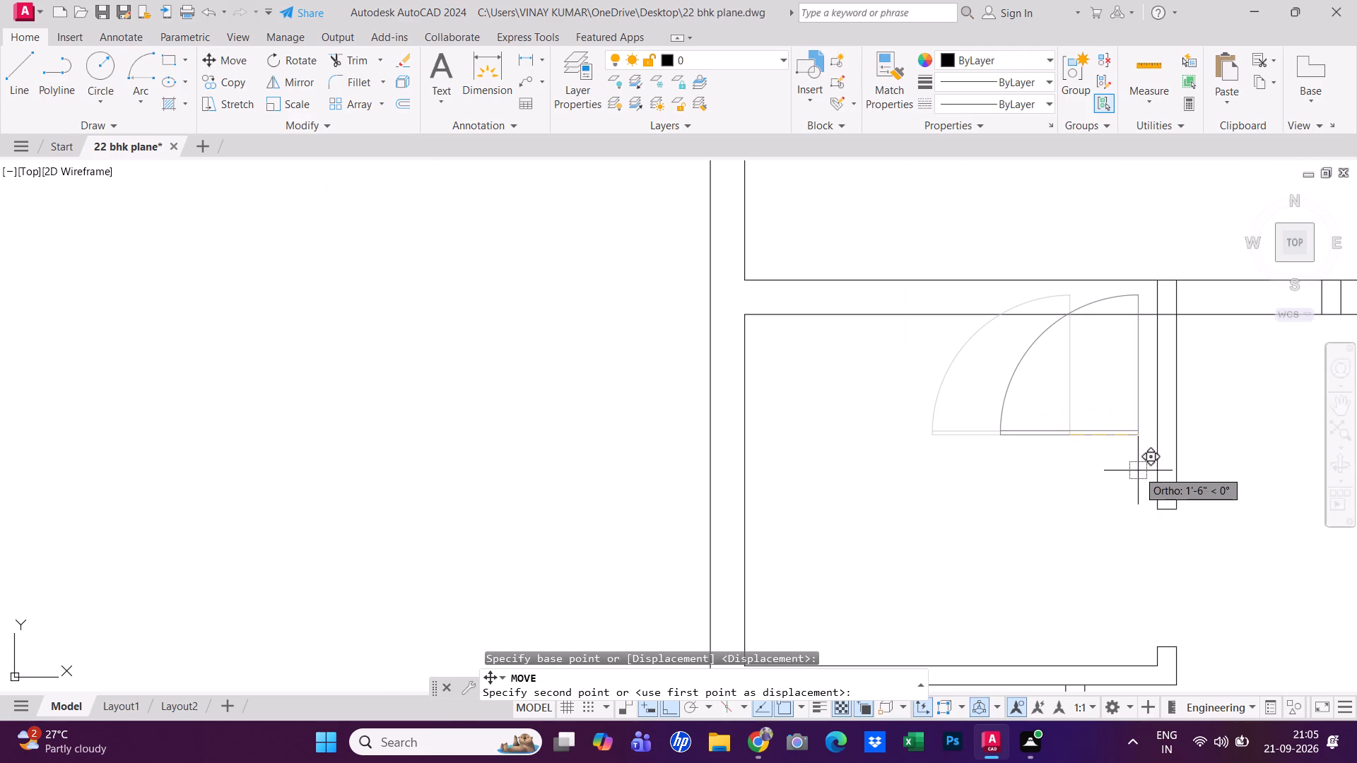
key("ctrl+F8")
scroll(1107, 485, "down", 3)
scroll(1124, 557, "up", 4)
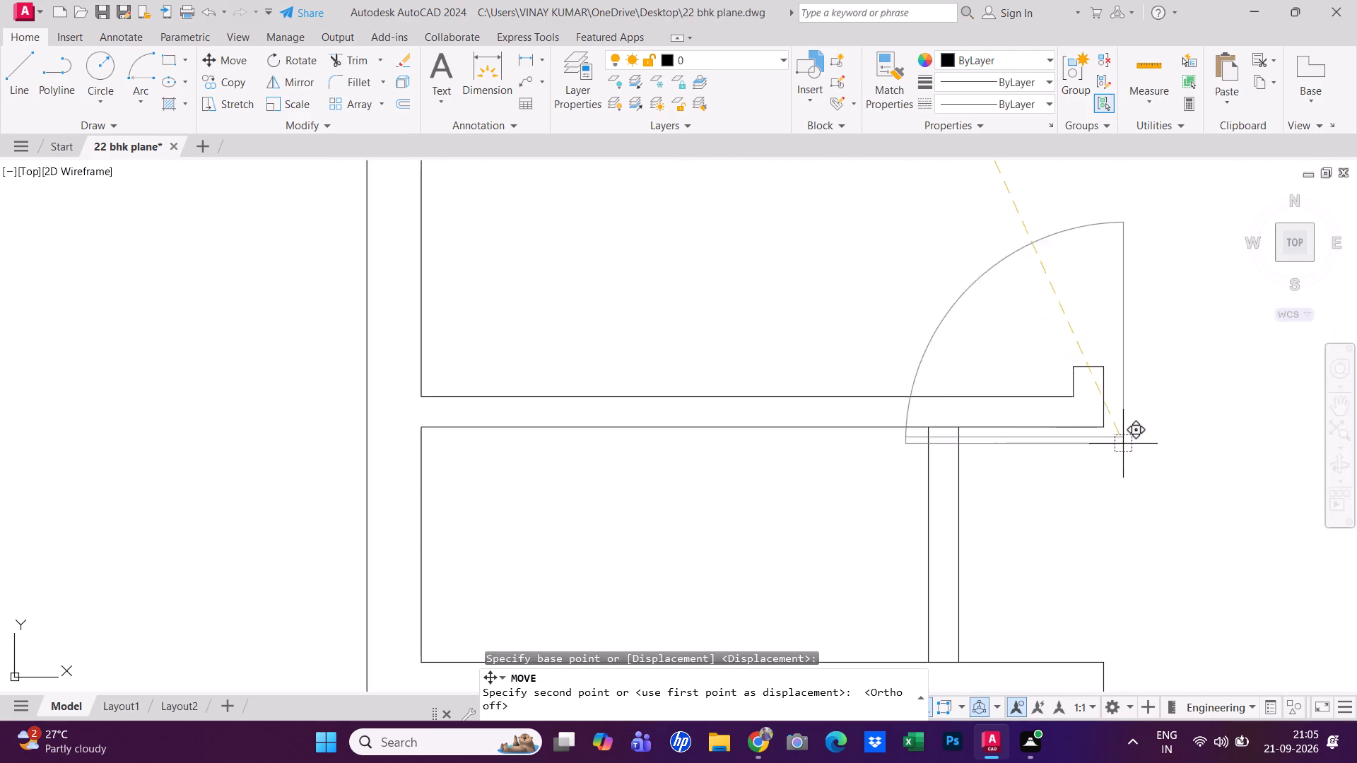
scroll(1117, 394, "up", 3)
left_click(1050, 291)
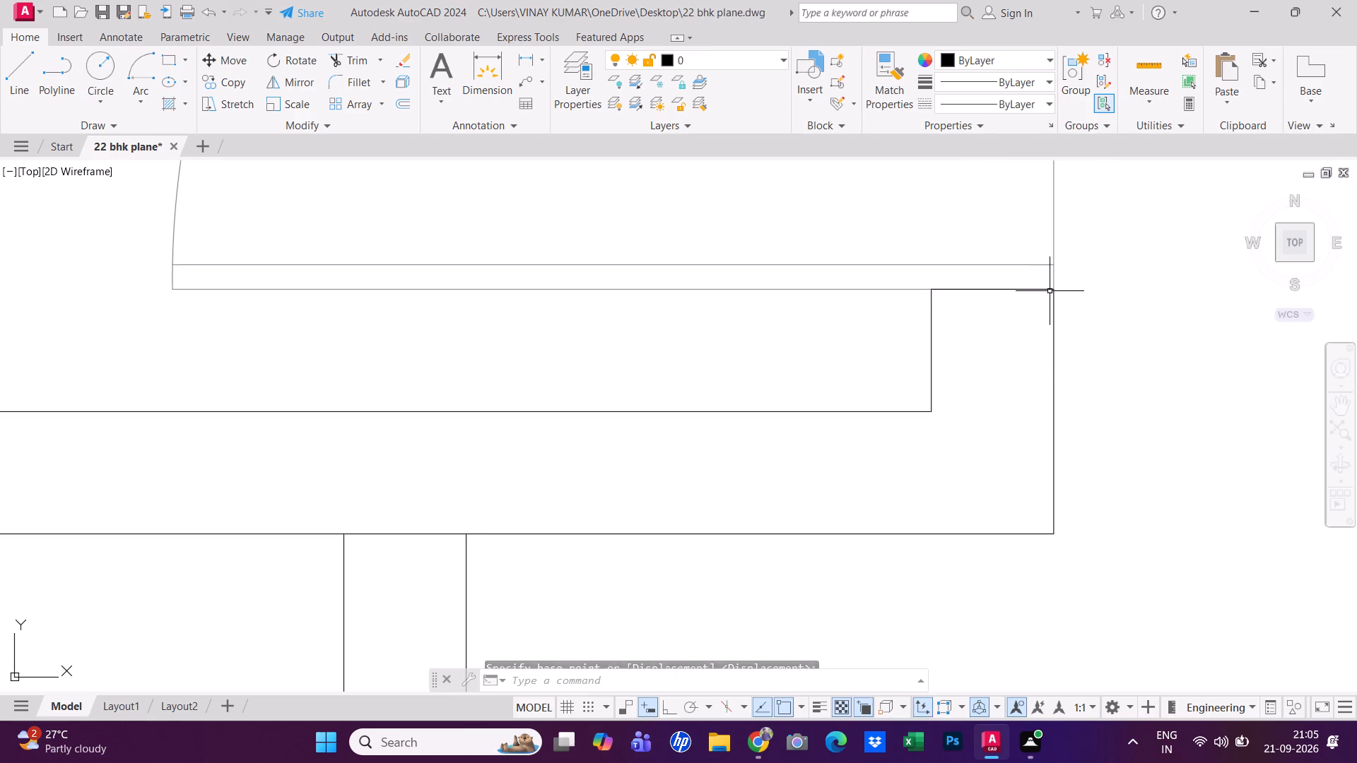
scroll(933, 420, "down", 6)
middle_click_drag(947, 492, 927, 464)
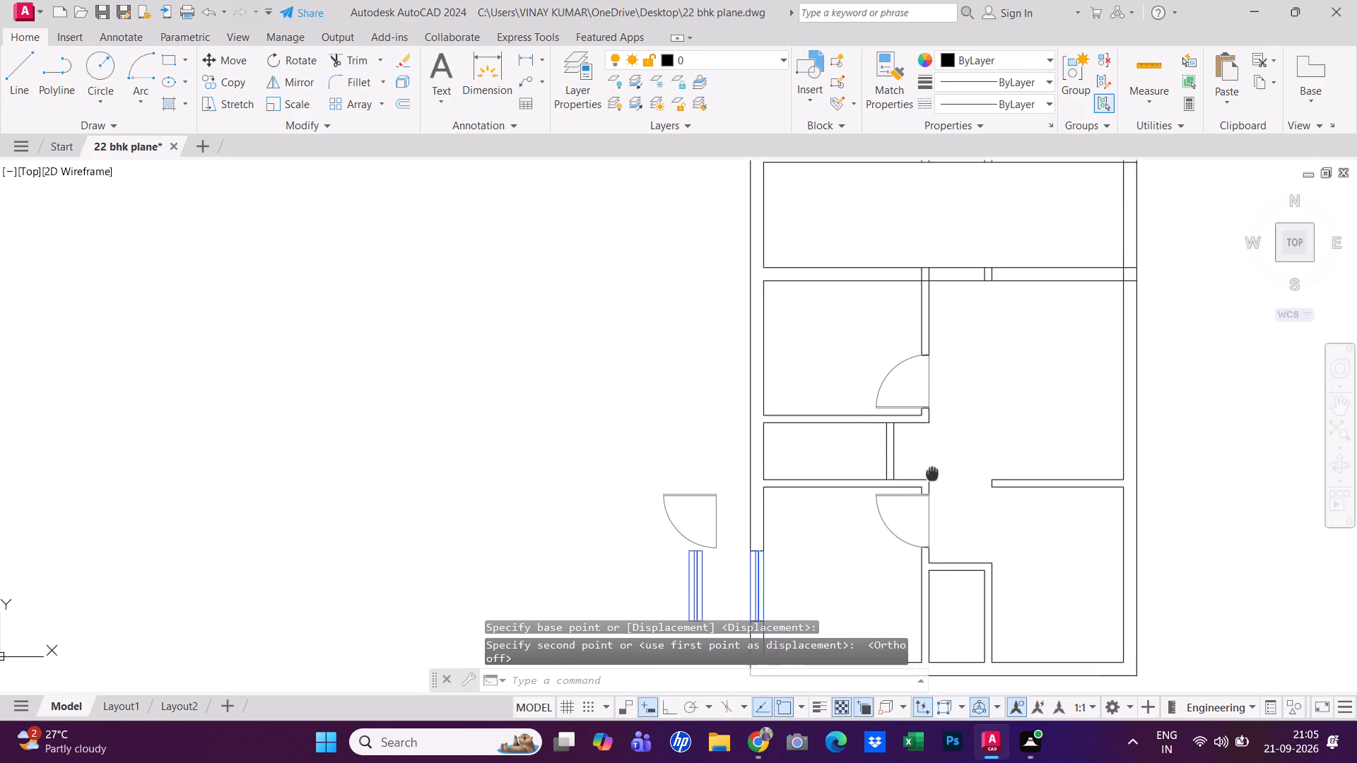
middle_click_drag(927, 464, 903, 382)
key("Escape")
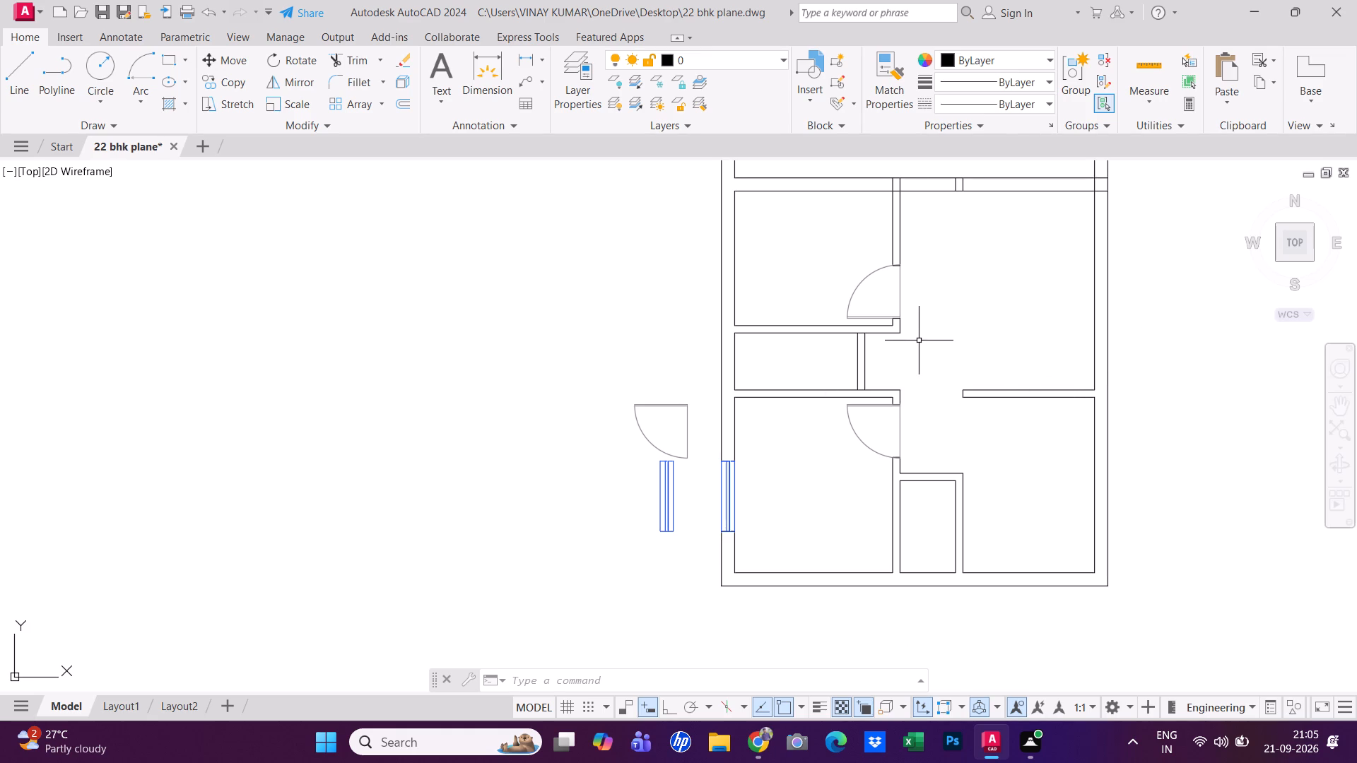
Draw a horizontal line from the midpoint of the north bedroom's west wall inner face, westward past the outer face.
middle_click_drag(917, 342, 940, 550)
scroll(858, 465, "up", 2)
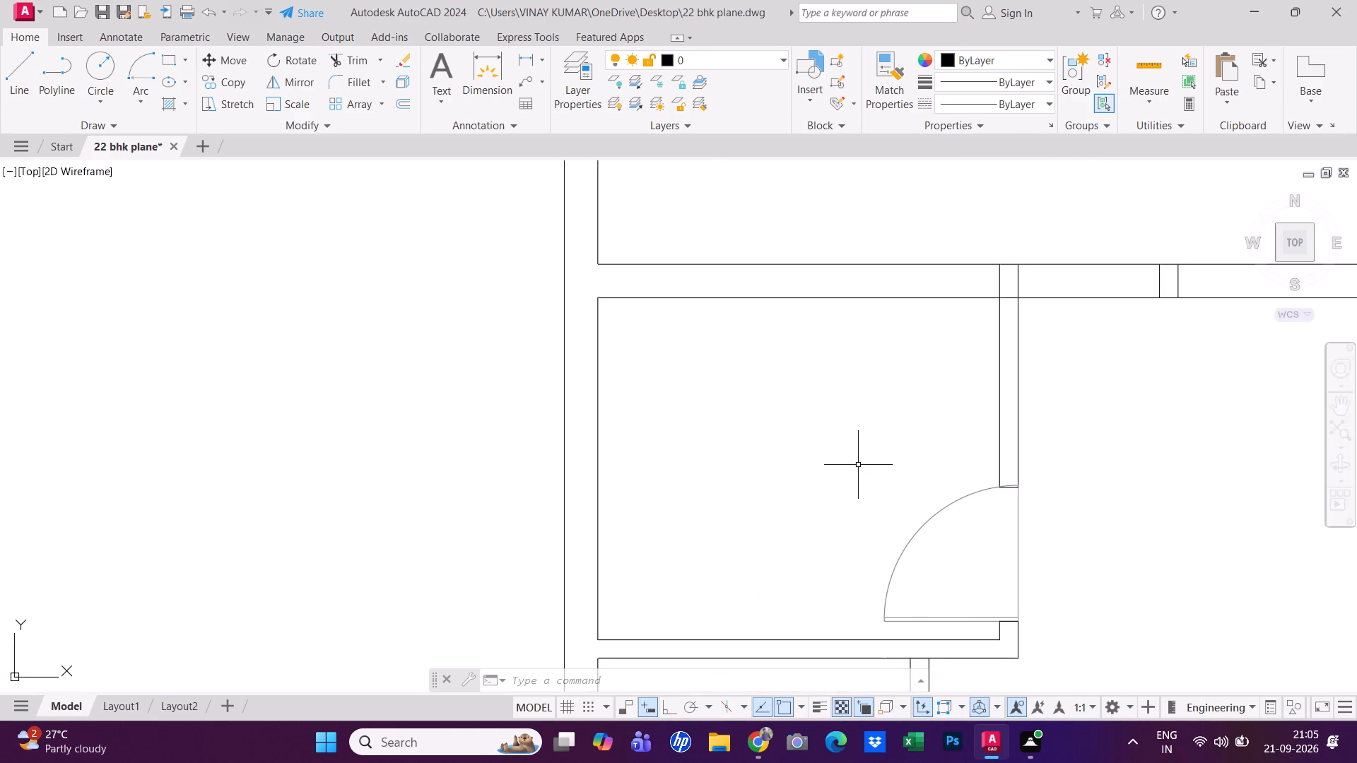
middle_click_drag(857, 464, 782, 357)
scroll(782, 357, "down", 2)
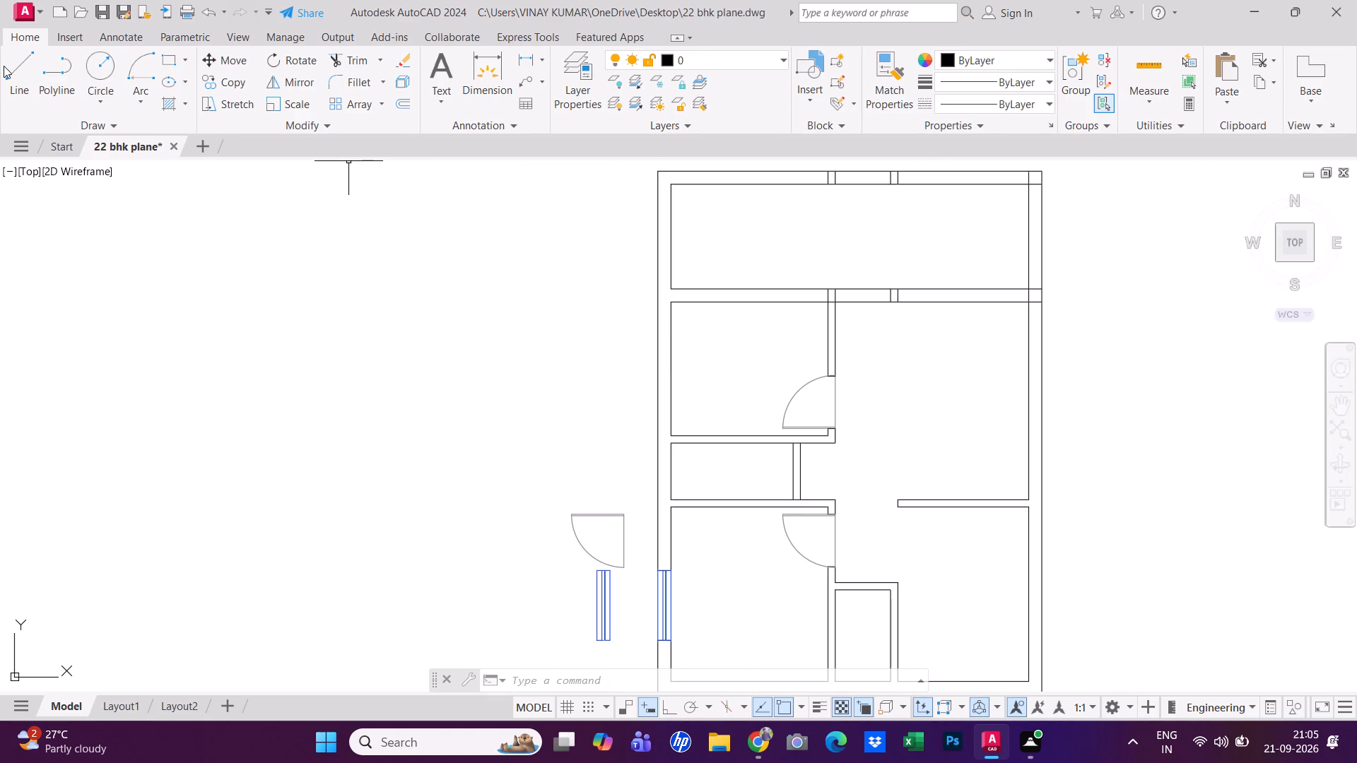
left_click(4, 66)
scroll(673, 371, "up", 2)
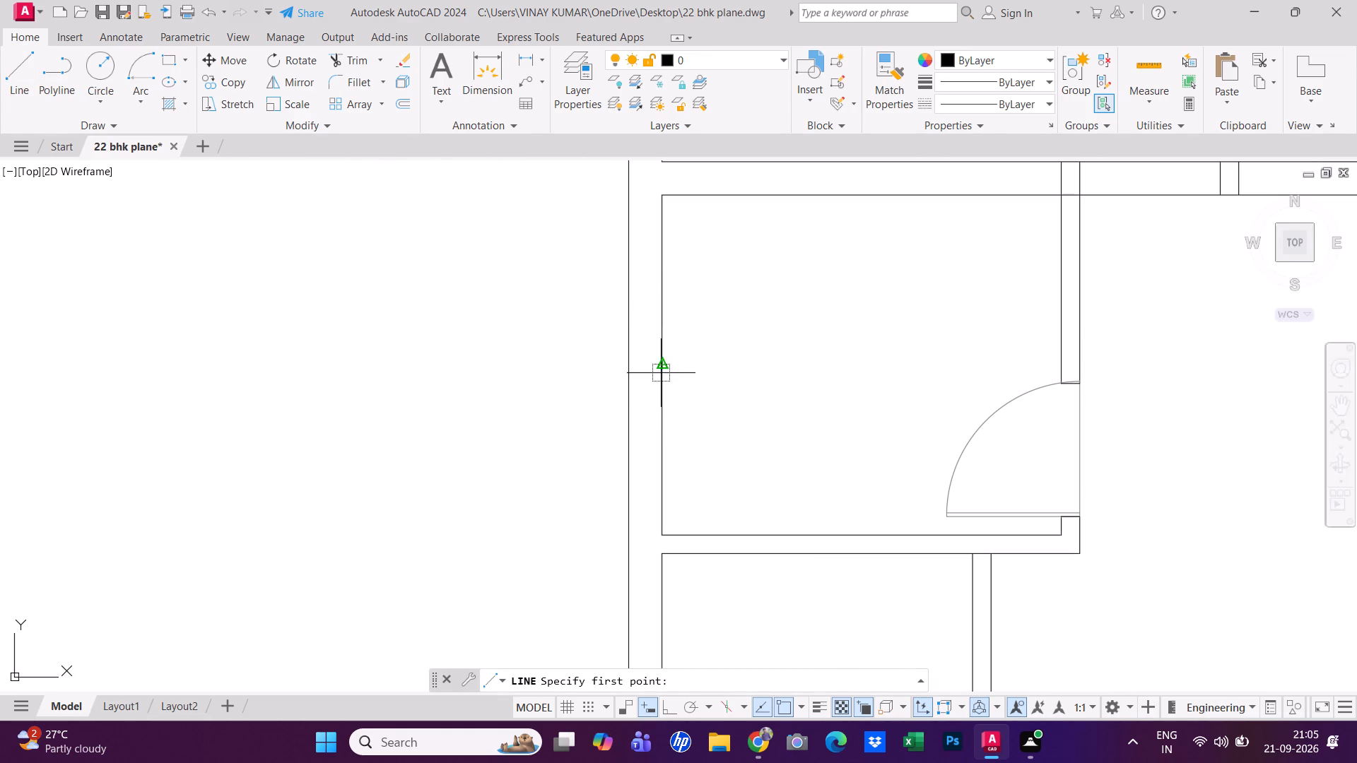
left_click(661, 368)
left_click(574, 367)
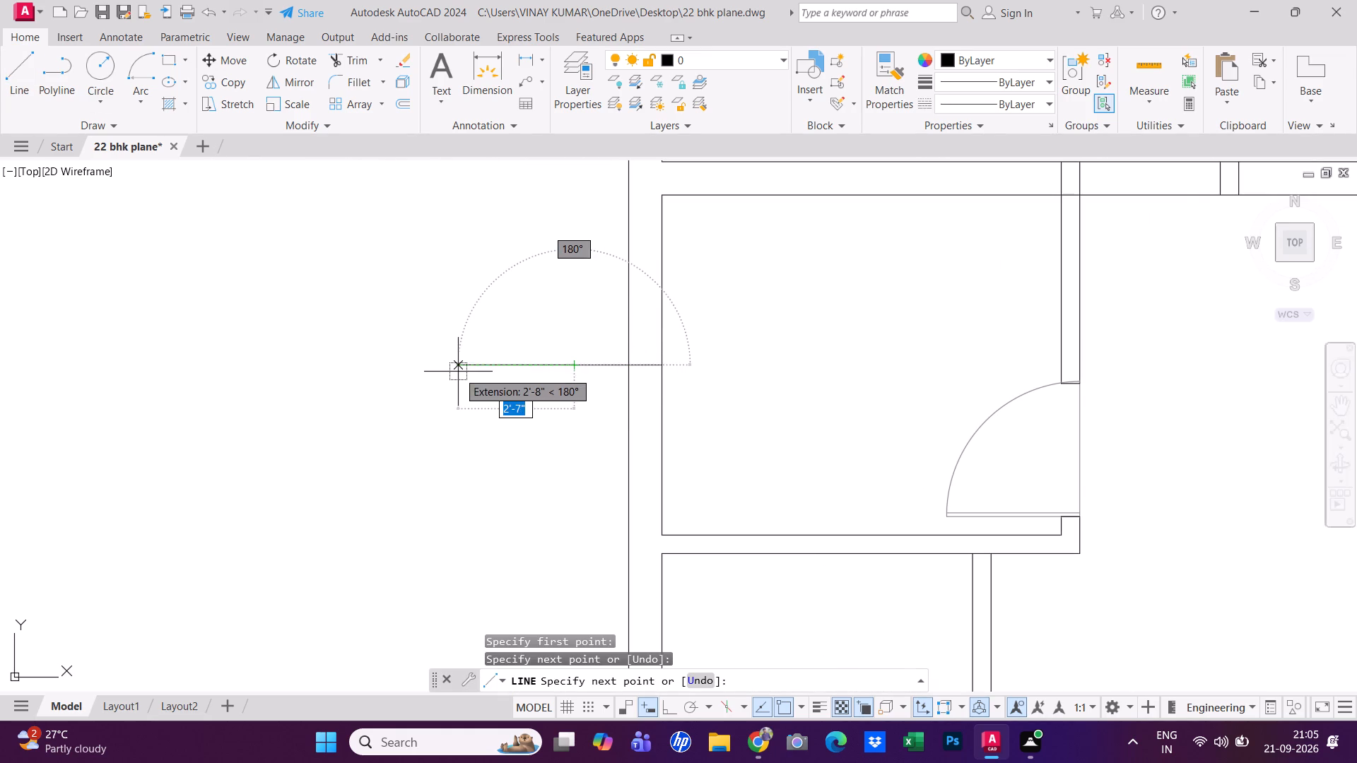
key("Escape")
Trim the part of the centre line that projects beyond the west wall's outer face.
type("tr")
key("space")
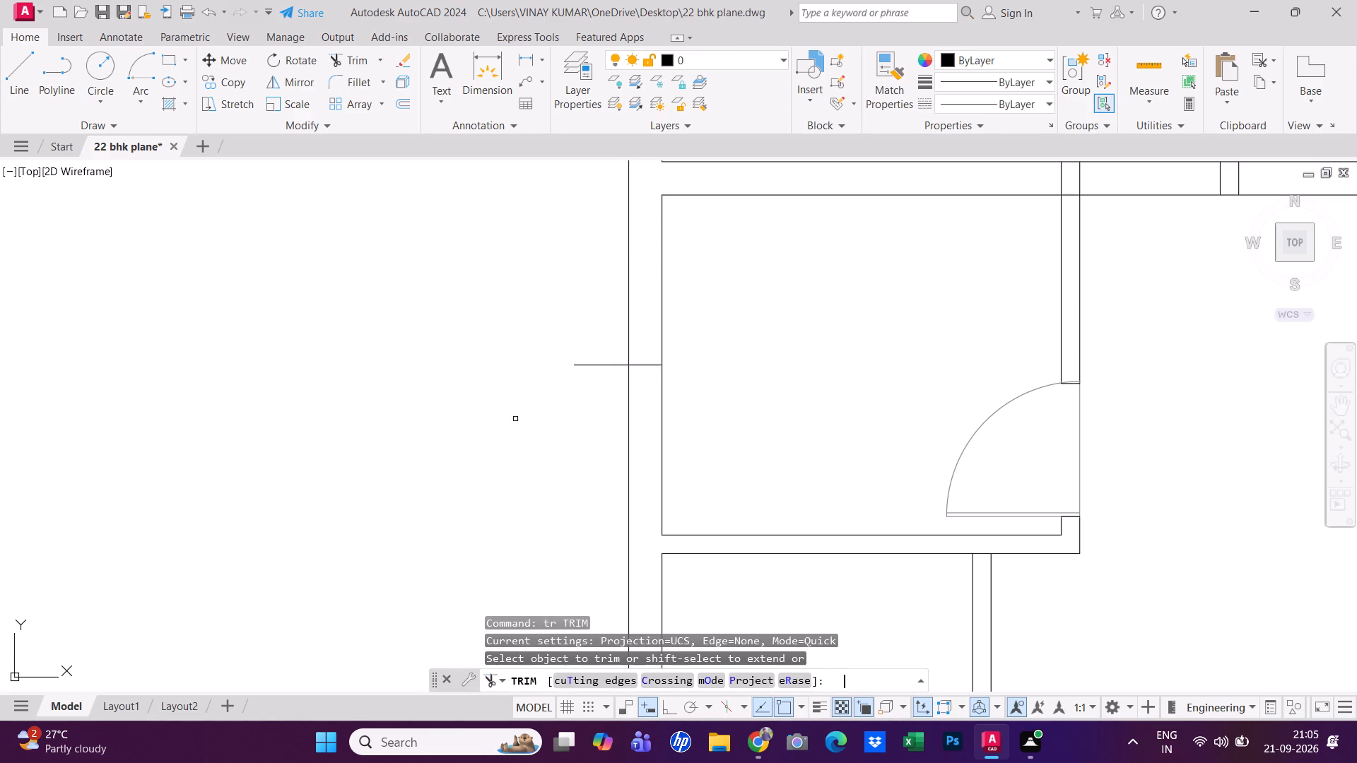
left_click(606, 367)
key("Escape")
key("Escape")
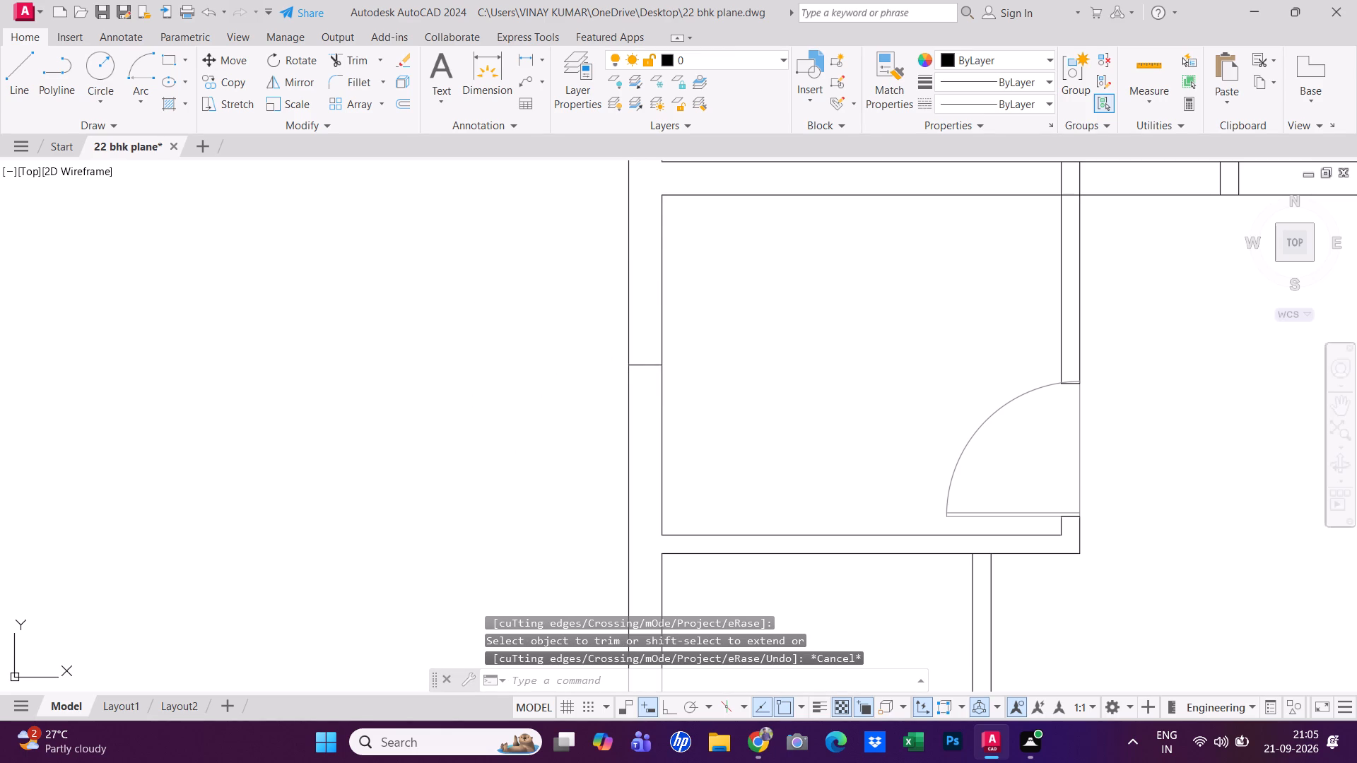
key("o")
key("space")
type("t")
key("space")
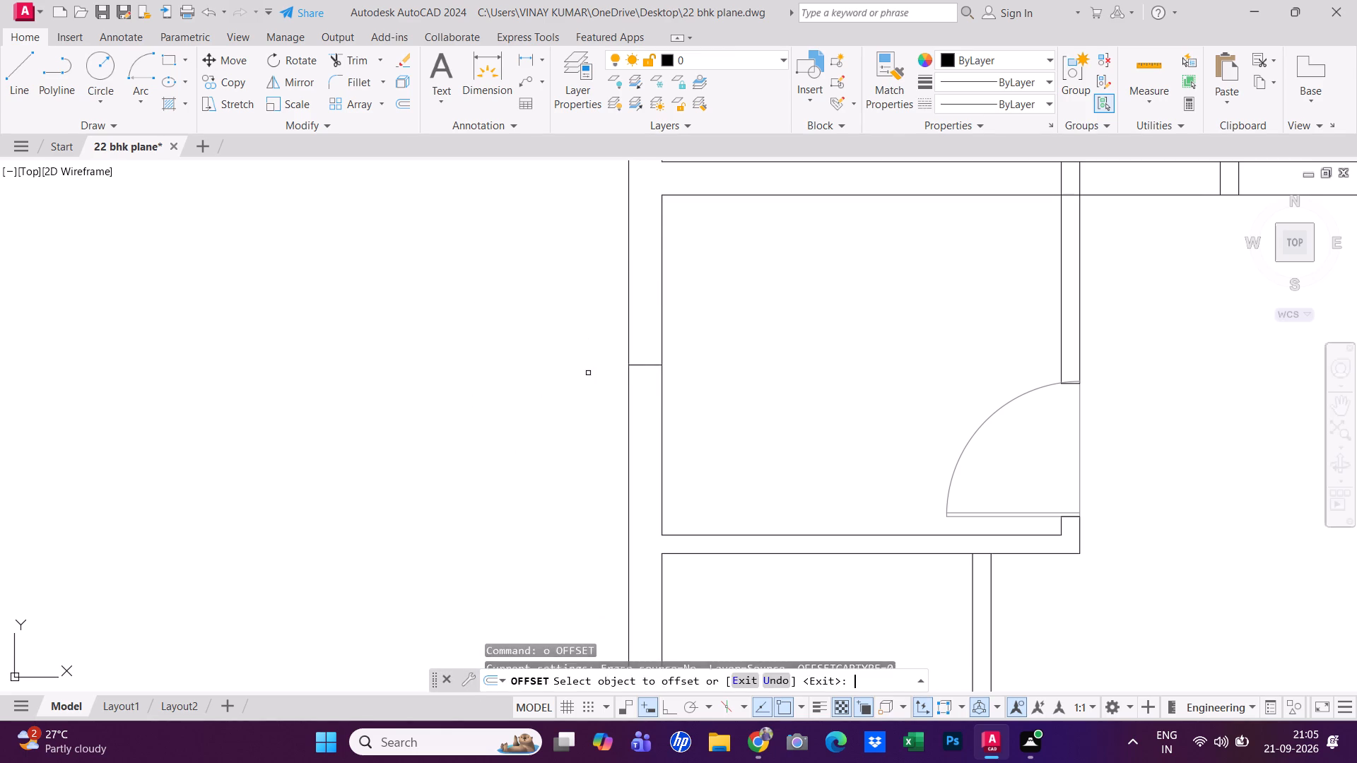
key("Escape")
Offset the west wall's centre line 2' to the north and 2' to the south to mark the window opening.
type("o")
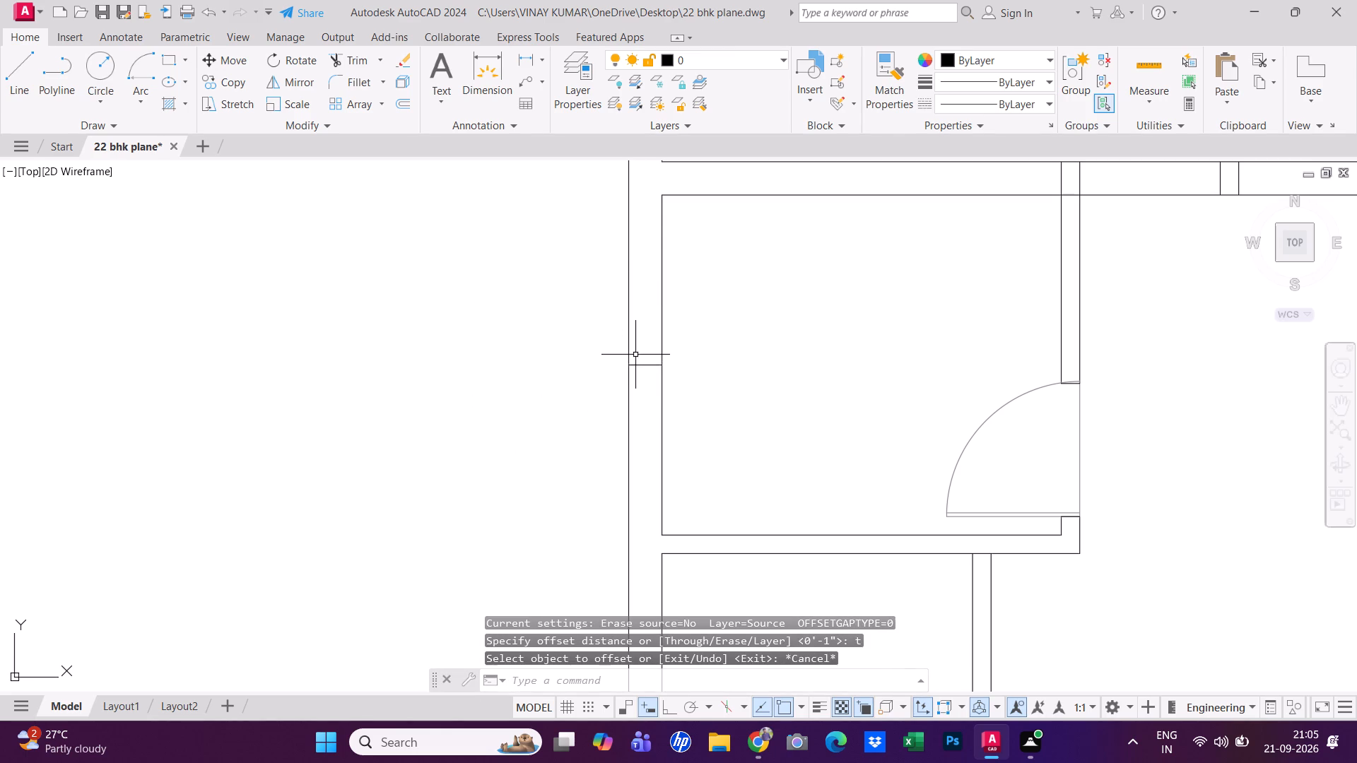
key("space")
type("2'")
key("Return")
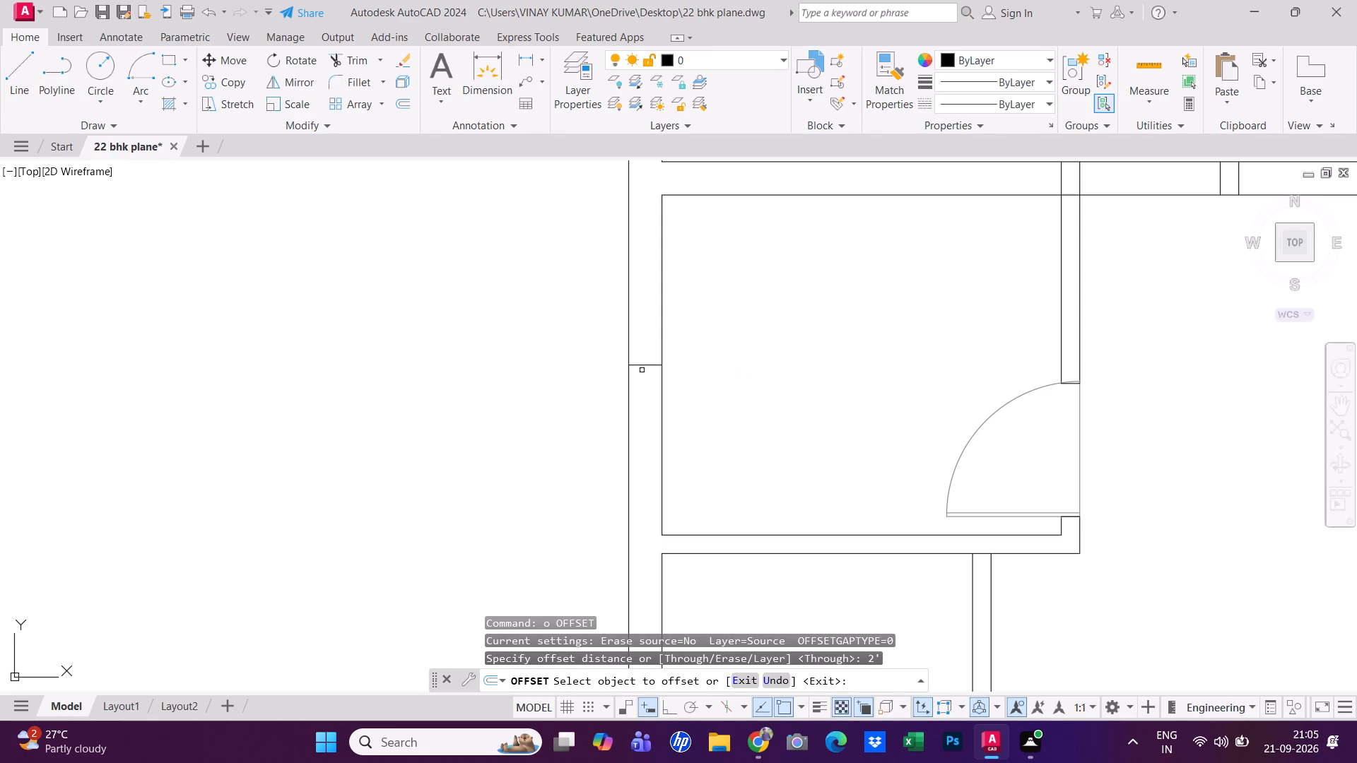
left_click(642, 366)
left_click(666, 280)
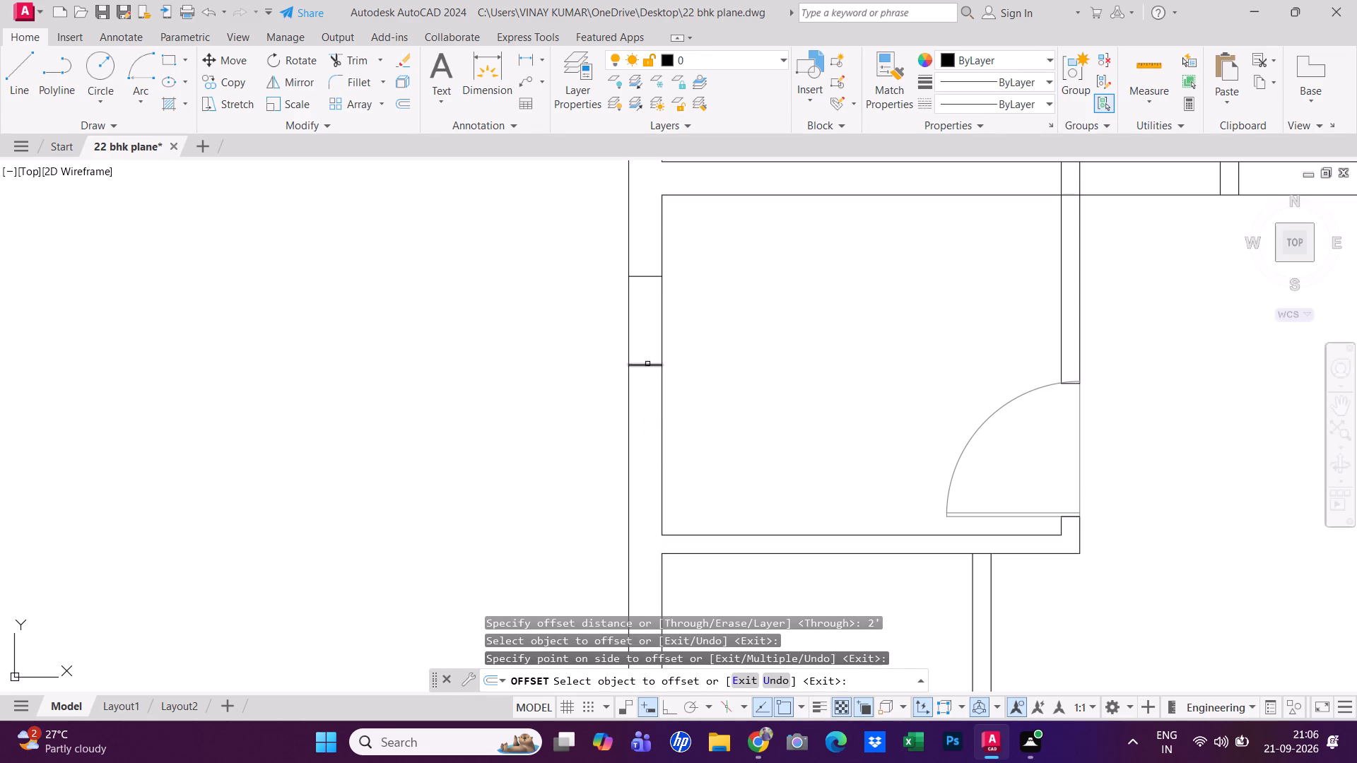
left_click(647, 364)
left_click(659, 444)
key("Escape")
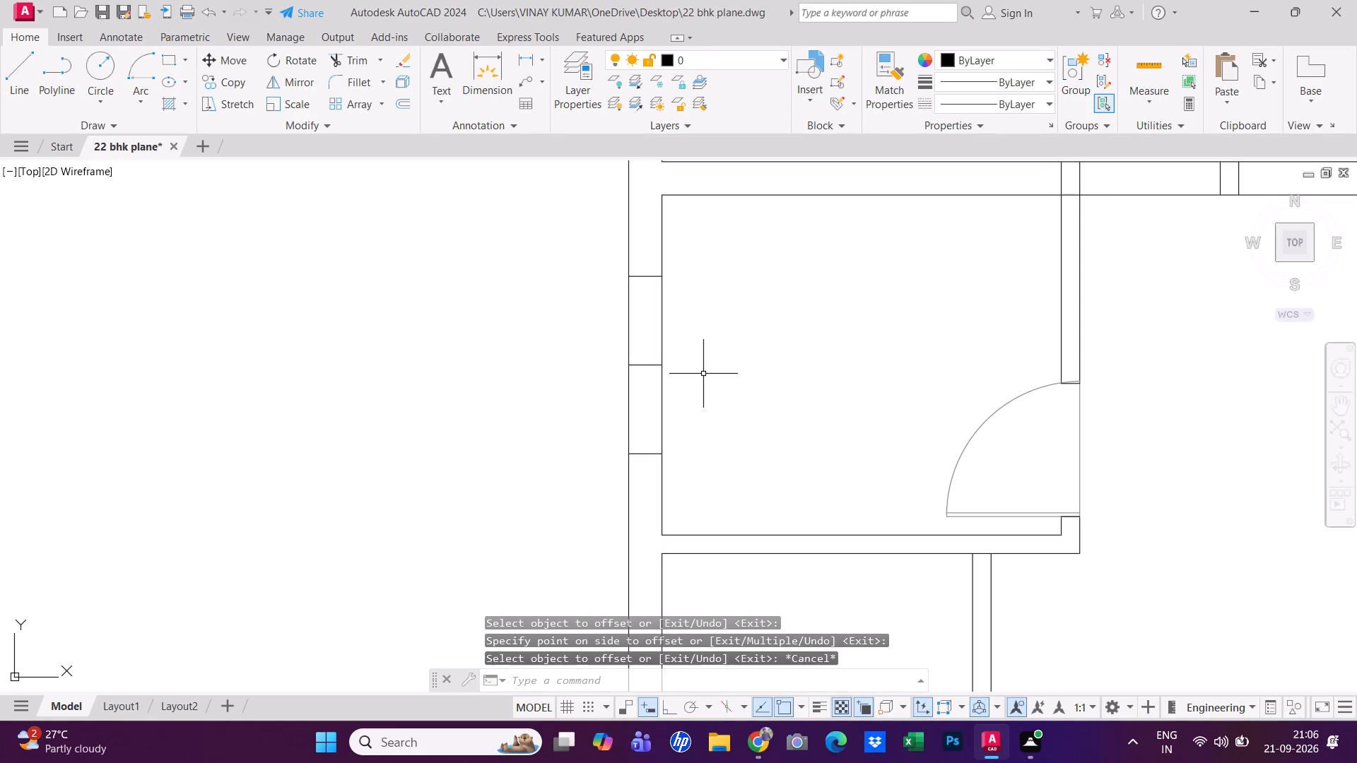
Trim both wall faces between the two offset lines and remove the centre line to clear the window opening.
type("tr")
key("space")
left_click(703, 374)
left_click_drag(565, 346, 587, 346)
left_click(709, 346)
left_click(591, 331)
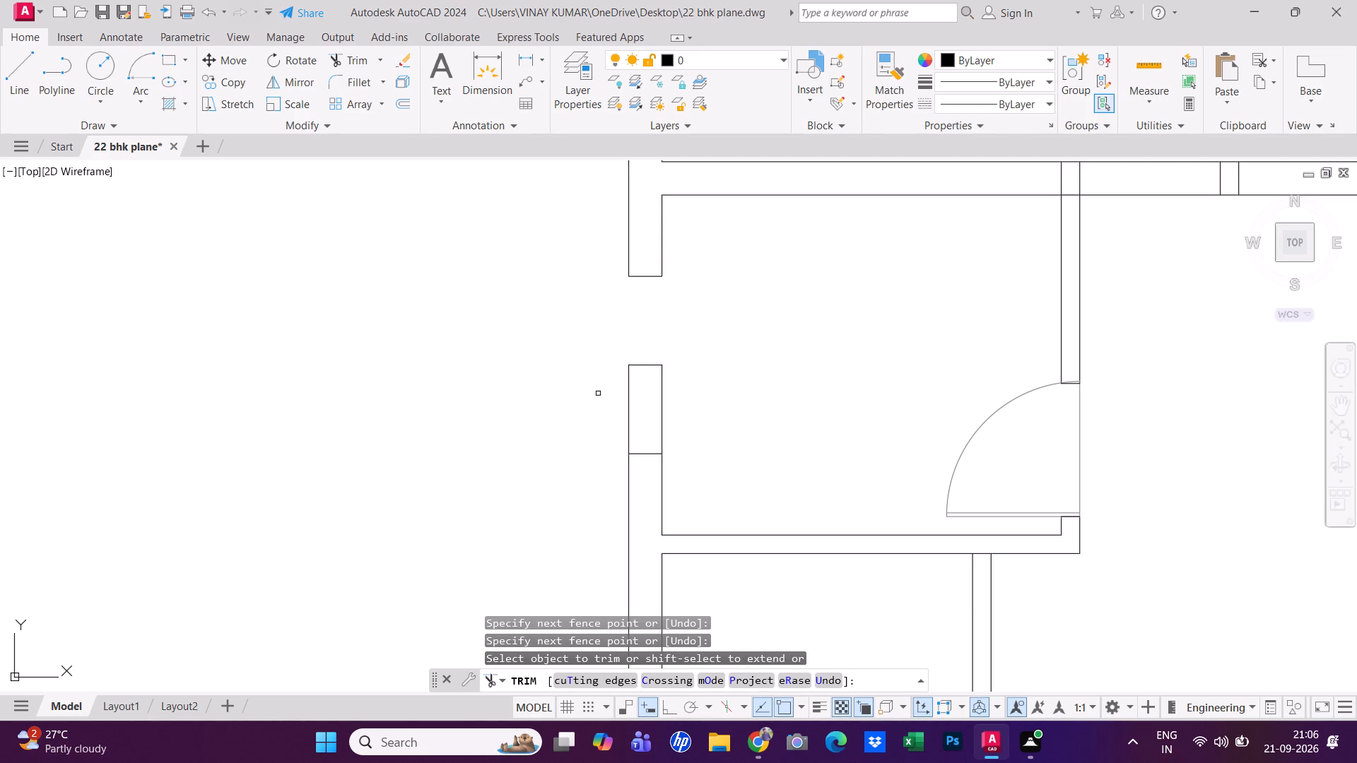
left_click_drag(564, 411, 614, 408)
left_click_drag(697, 361, 680, 374)
left_click_drag(604, 361, 631, 368)
left_click_drag(638, 368, 667, 369)
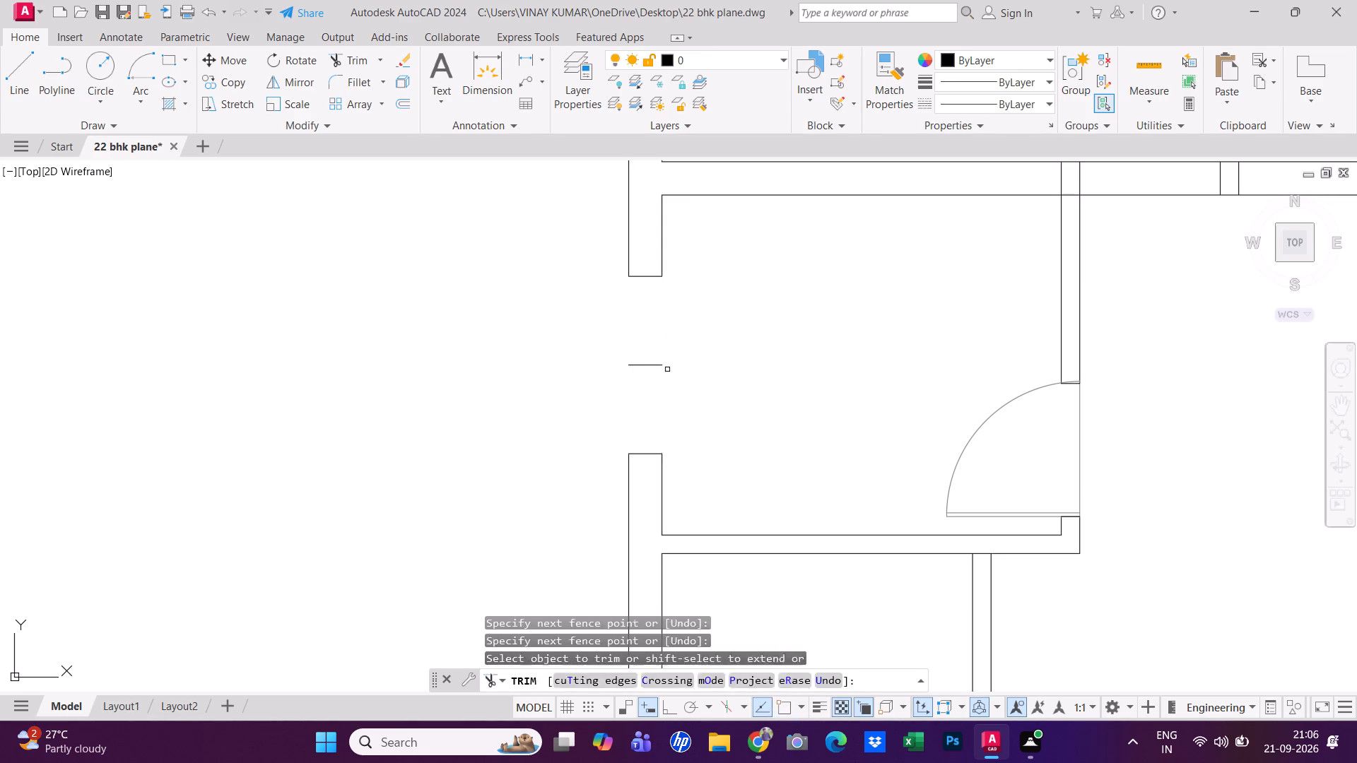
left_click(668, 369)
left_click(647, 363)
key("Escape")
key("Escape")
Copy the loose window group from its southeast corner to the inner corner of the new opening's south jamb.
scroll(649, 395, "down", 3)
key("Escape")
scroll(665, 381, "up", 1)
middle_click_drag(665, 381, 555, 288)
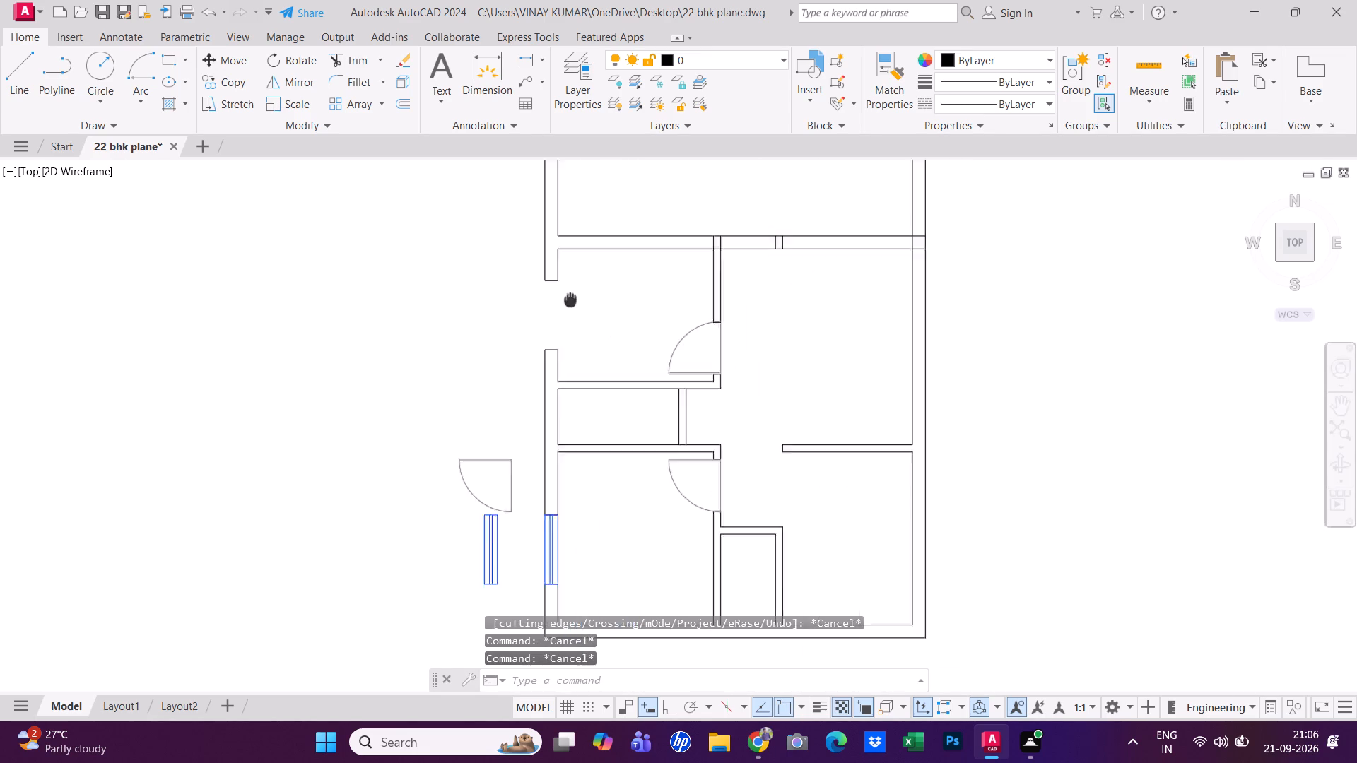
middle_click_drag(555, 288, 549, 283)
key("Escape")
key("Escape")
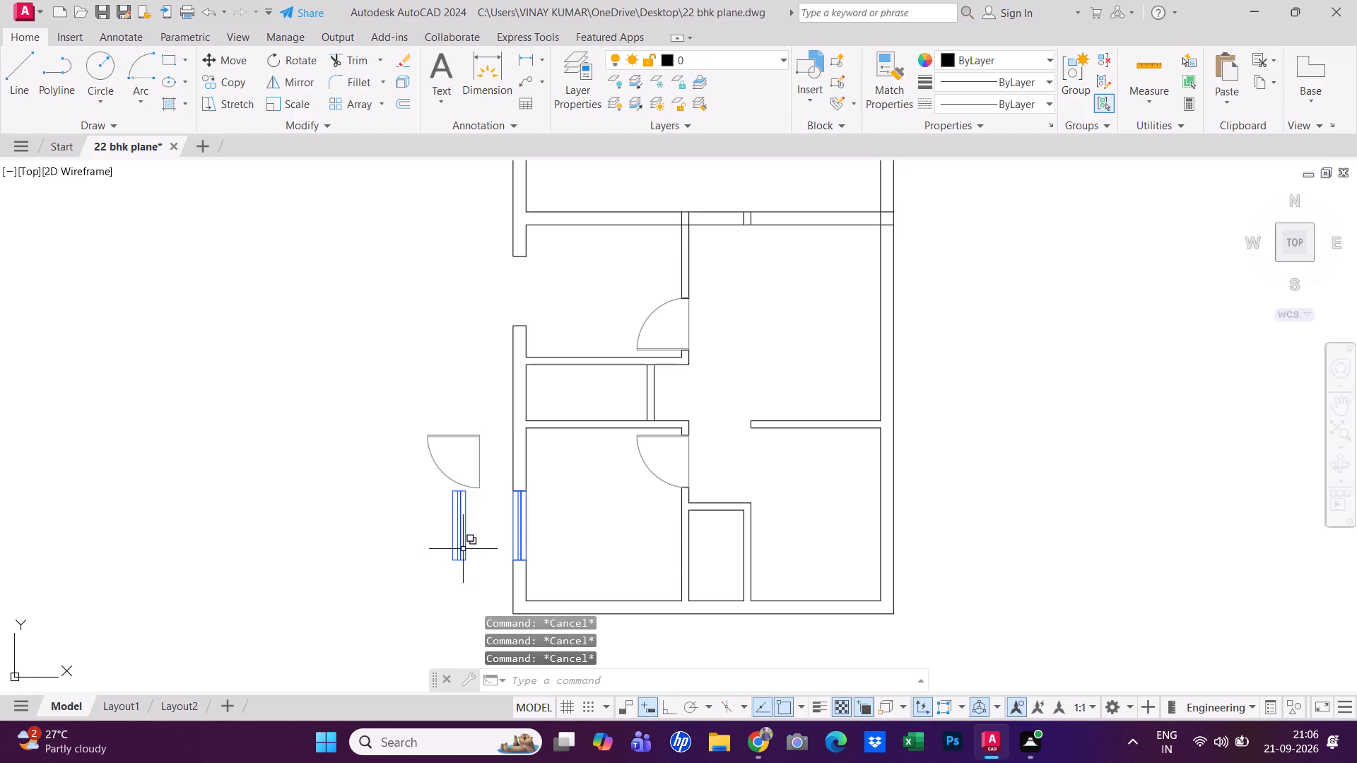
left_click(463, 549)
scroll(450, 555, "up", 2)
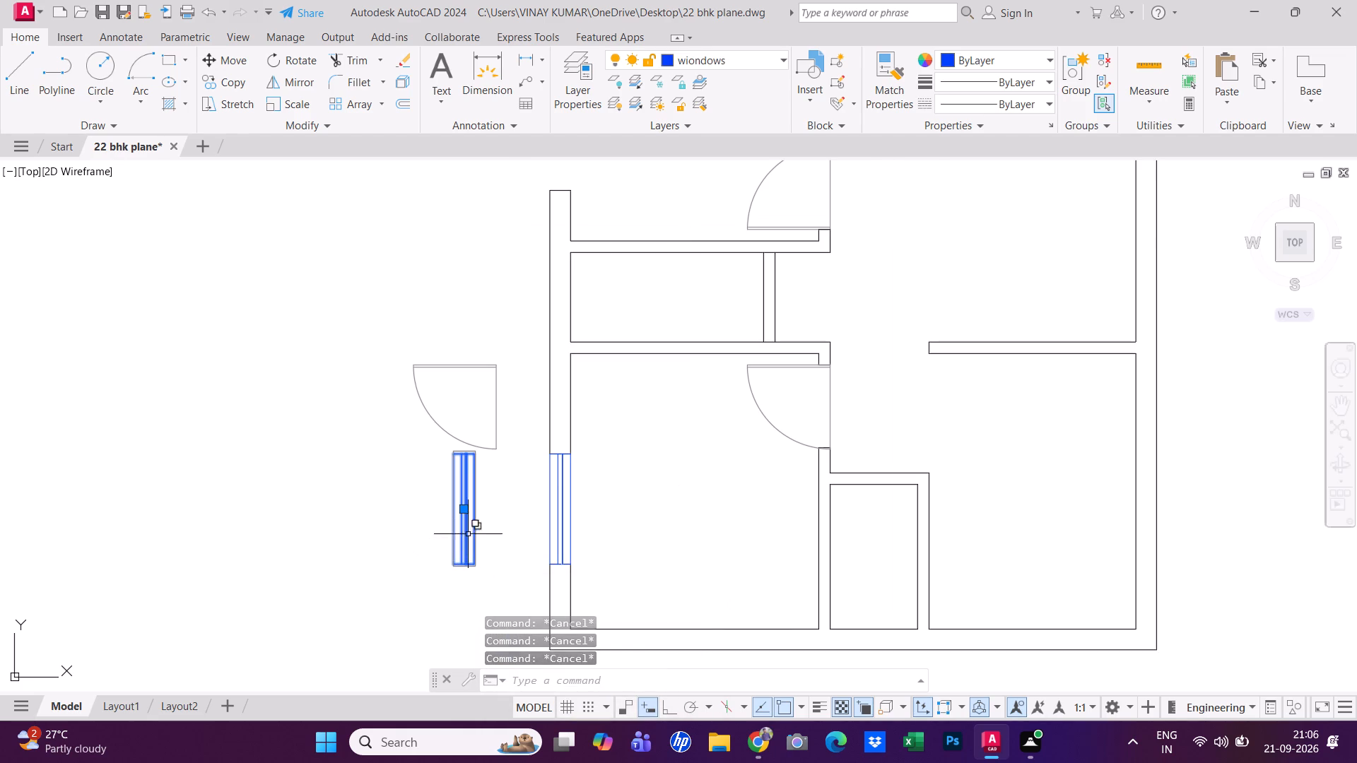
scroll(469, 534, "up", 1)
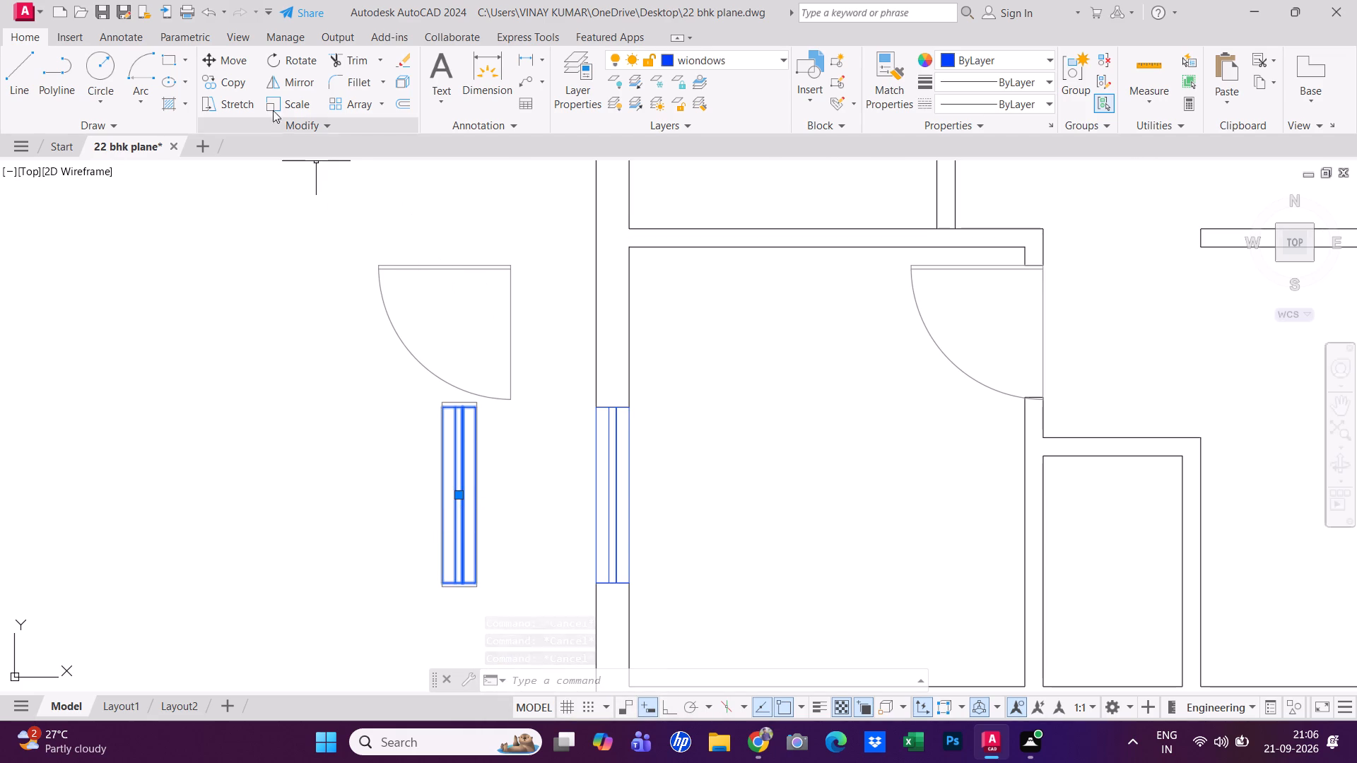
left_click(238, 75)
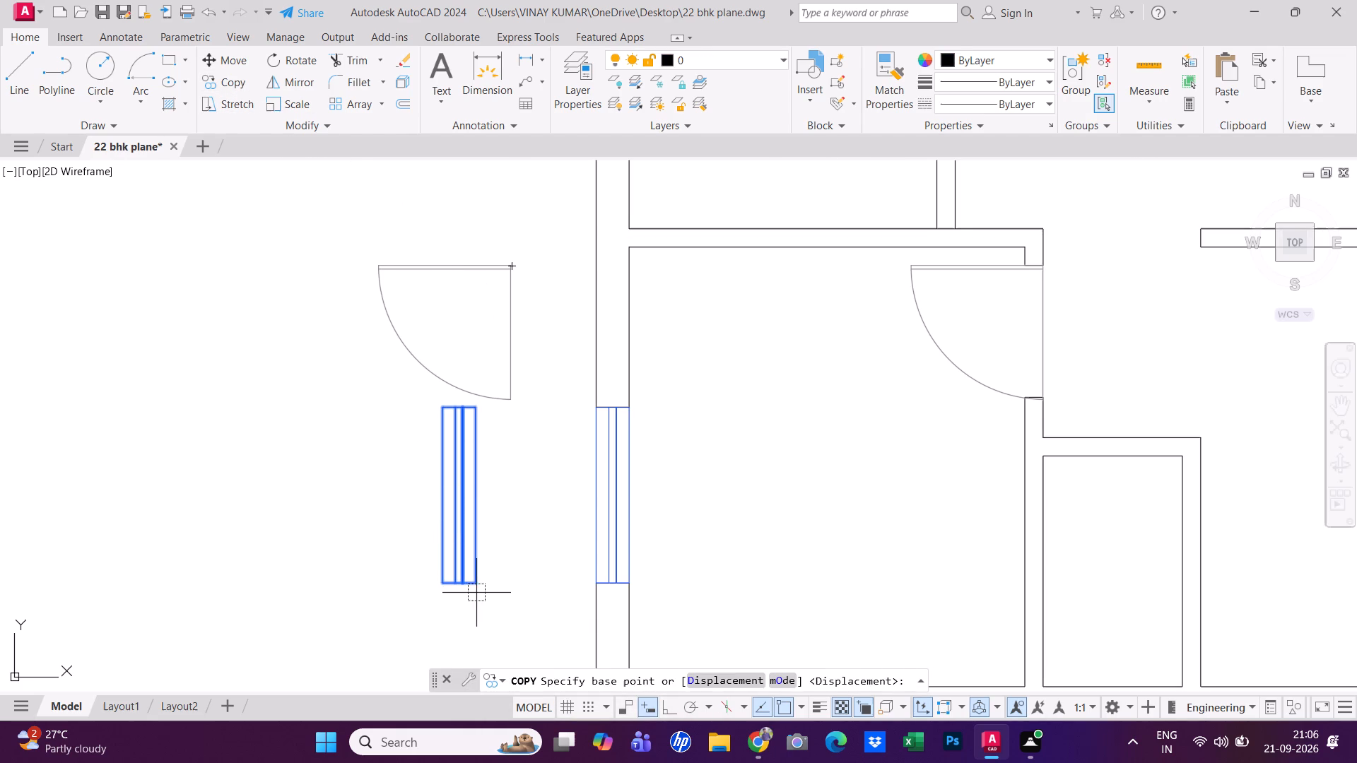
scroll(477, 592, "up", 3)
left_click(464, 556)
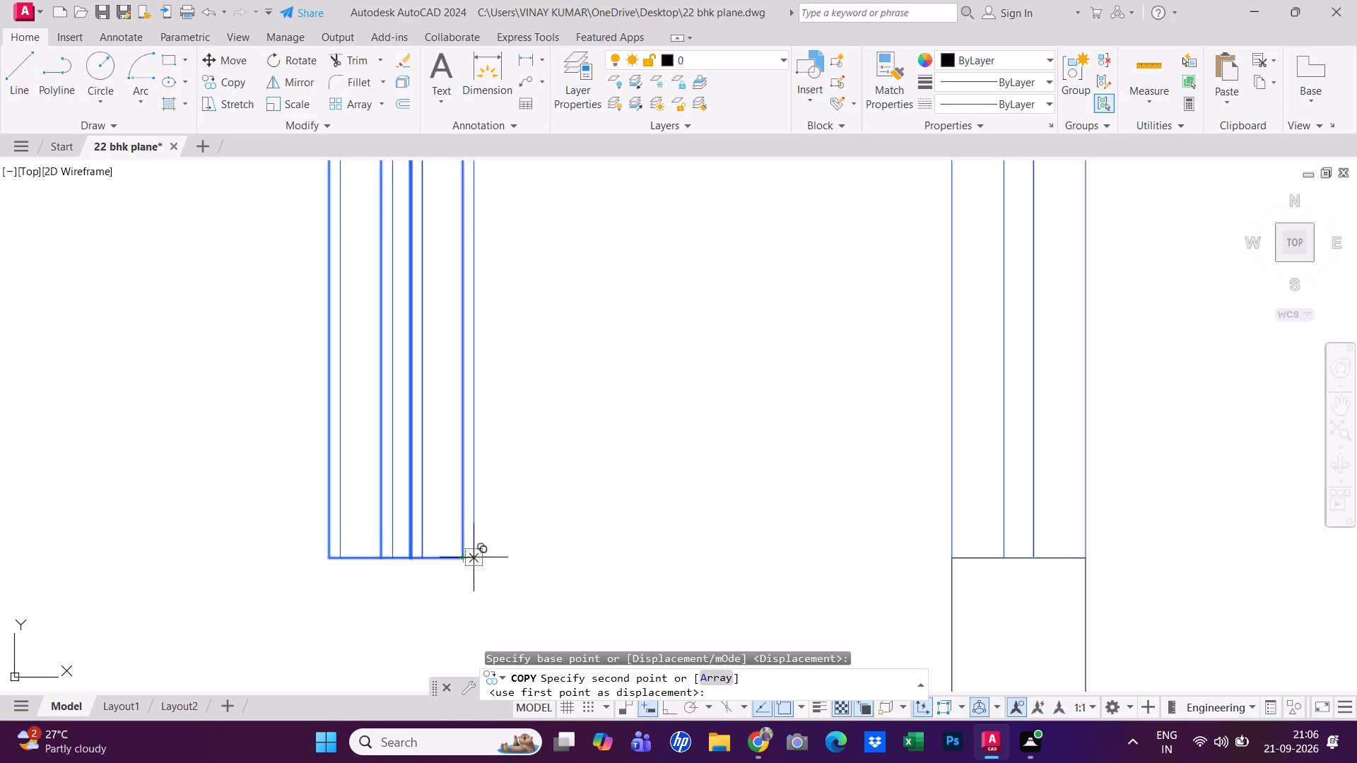
scroll(644, 498, "down", 6)
middle_click_drag(642, 502, 623, 550)
scroll(663, 389, "up", 4)
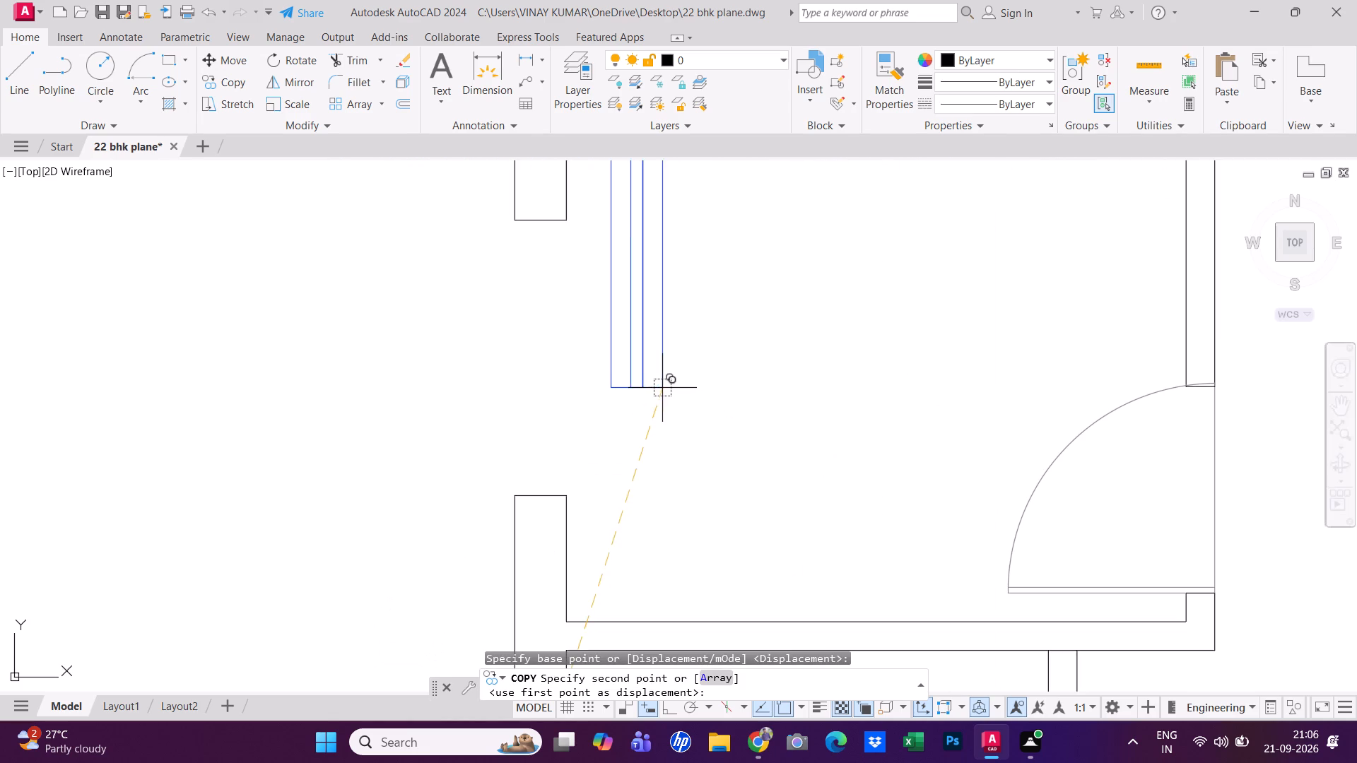
left_click(566, 499)
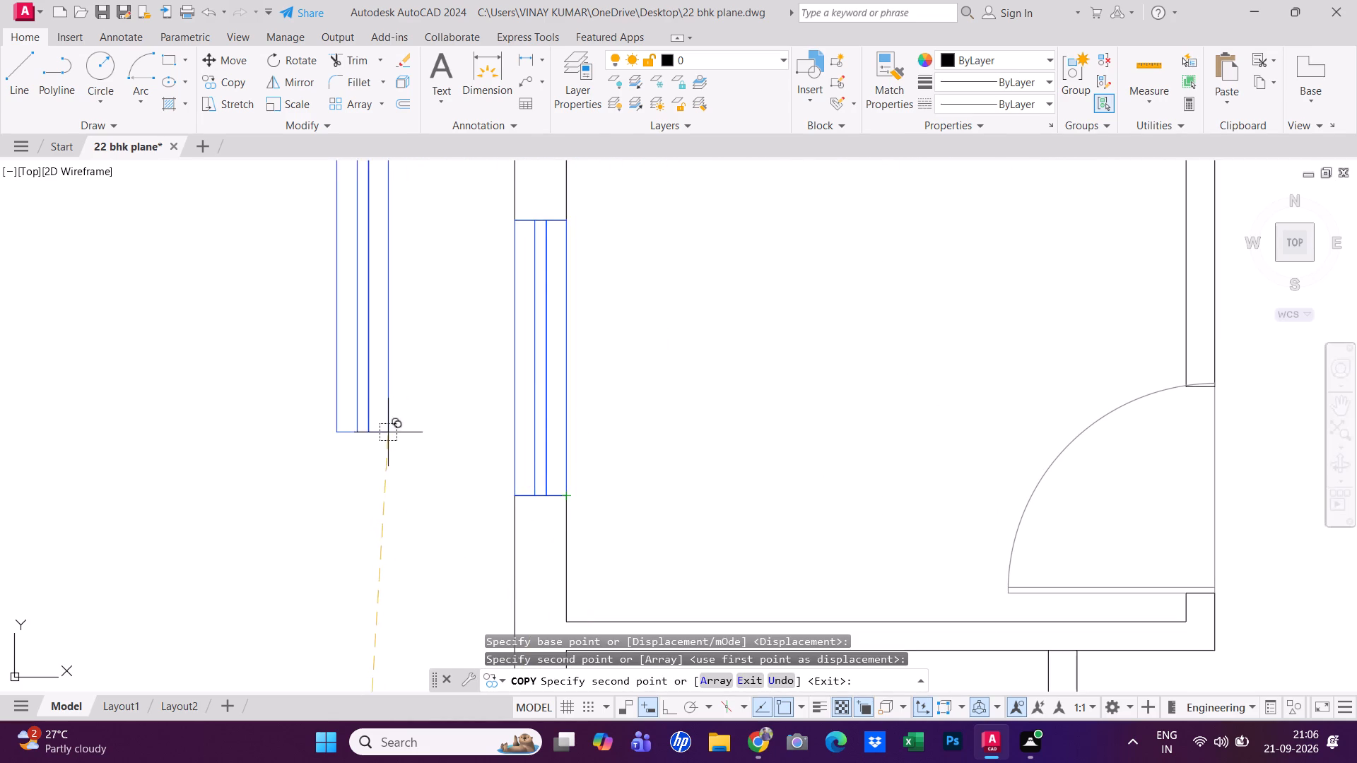
scroll(362, 490, "down", 1)
middle_click_drag(368, 490, 465, 478)
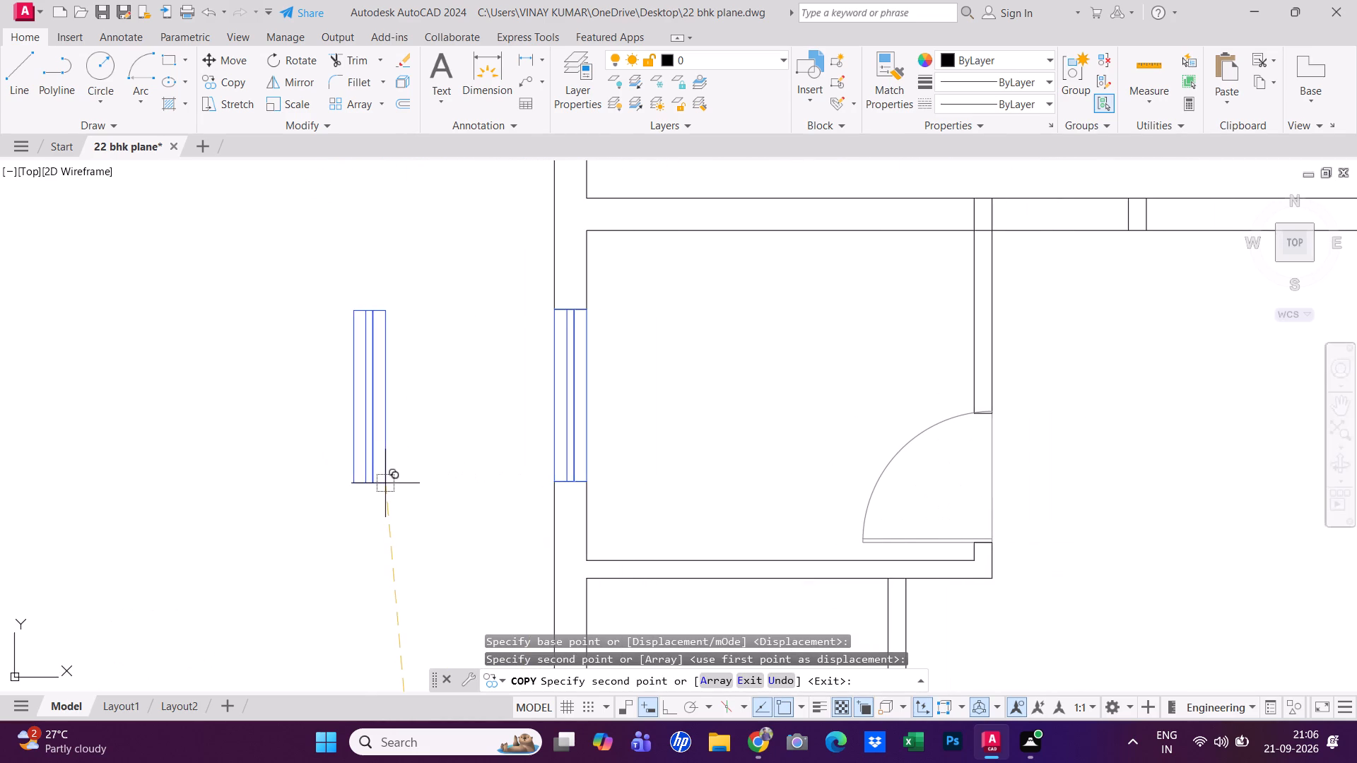
key("Escape")
Copy the loose window group to the empty space west of the loose door, outside the plan.
middle_click_drag(417, 538, 380, 408)
scroll(380, 405, "down", 2)
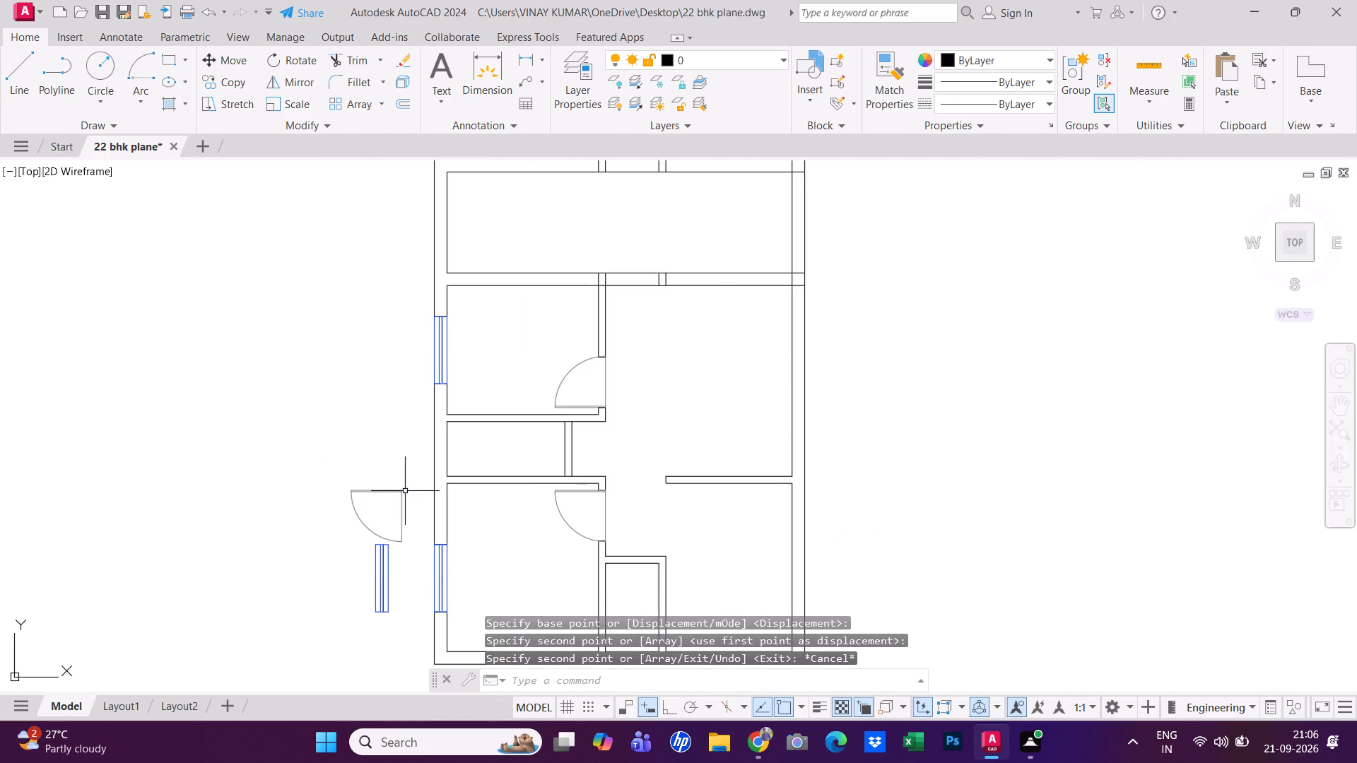
scroll(406, 495, "up", 1)
scroll(369, 602, "up", 2)
middle_click_drag(388, 596, 396, 542)
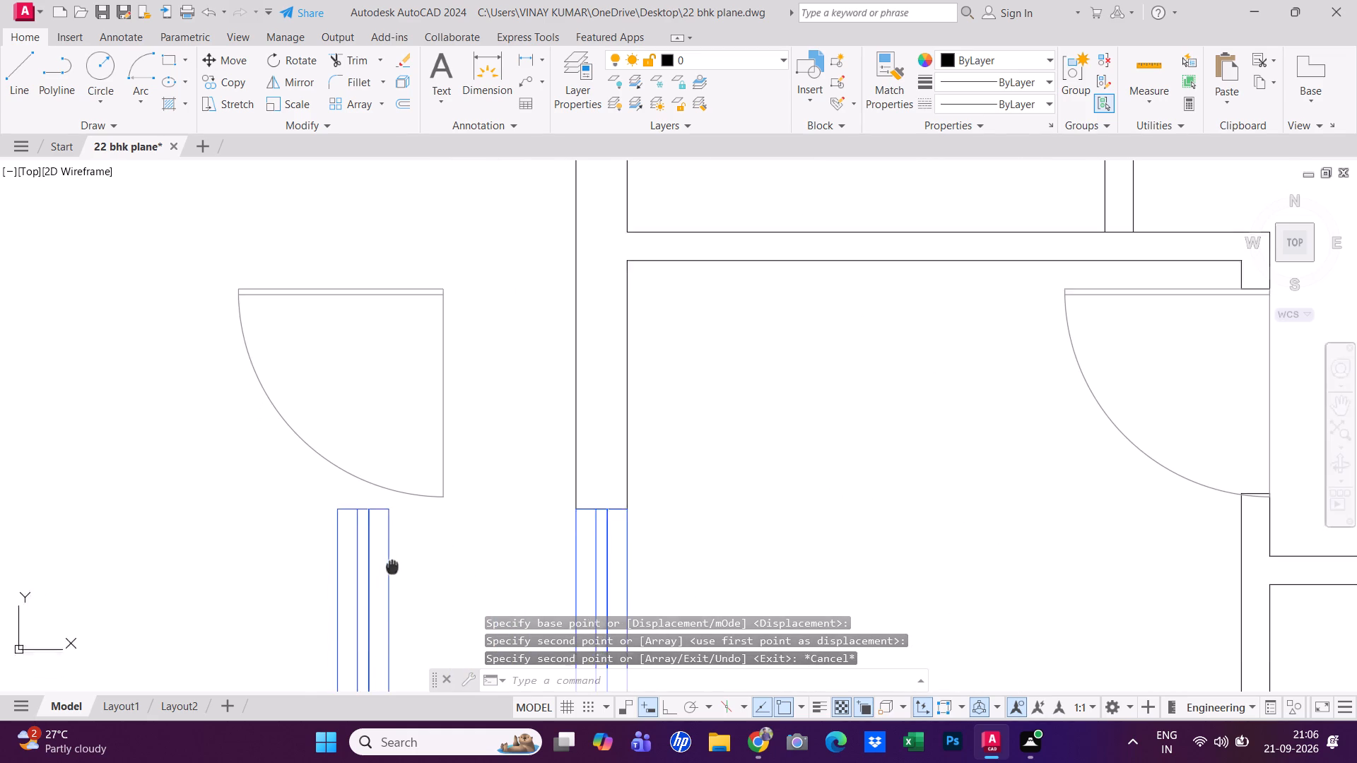
middle_click_drag(396, 542, 410, 471)
scroll(416, 475, "down", 1)
left_click(450, 499)
left_click(329, 467)
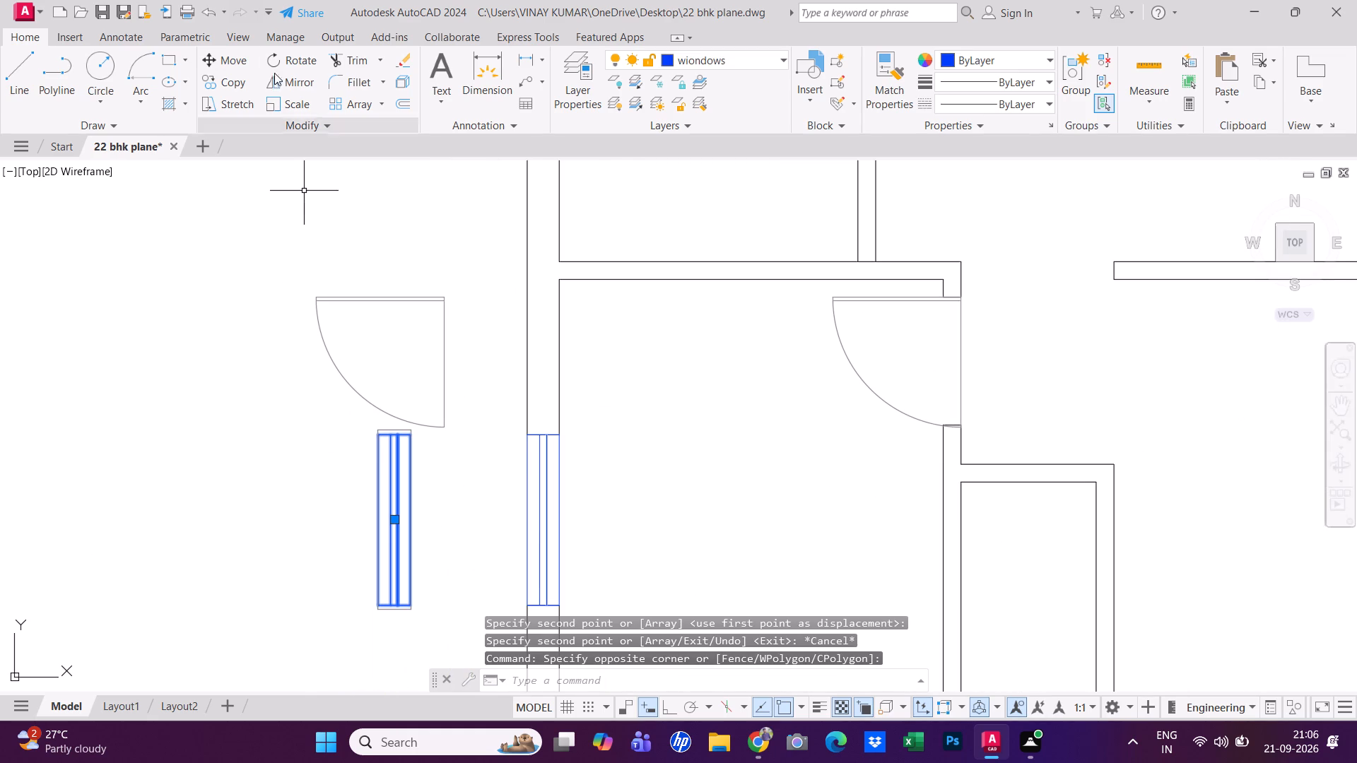
left_click(225, 82)
left_click(387, 456)
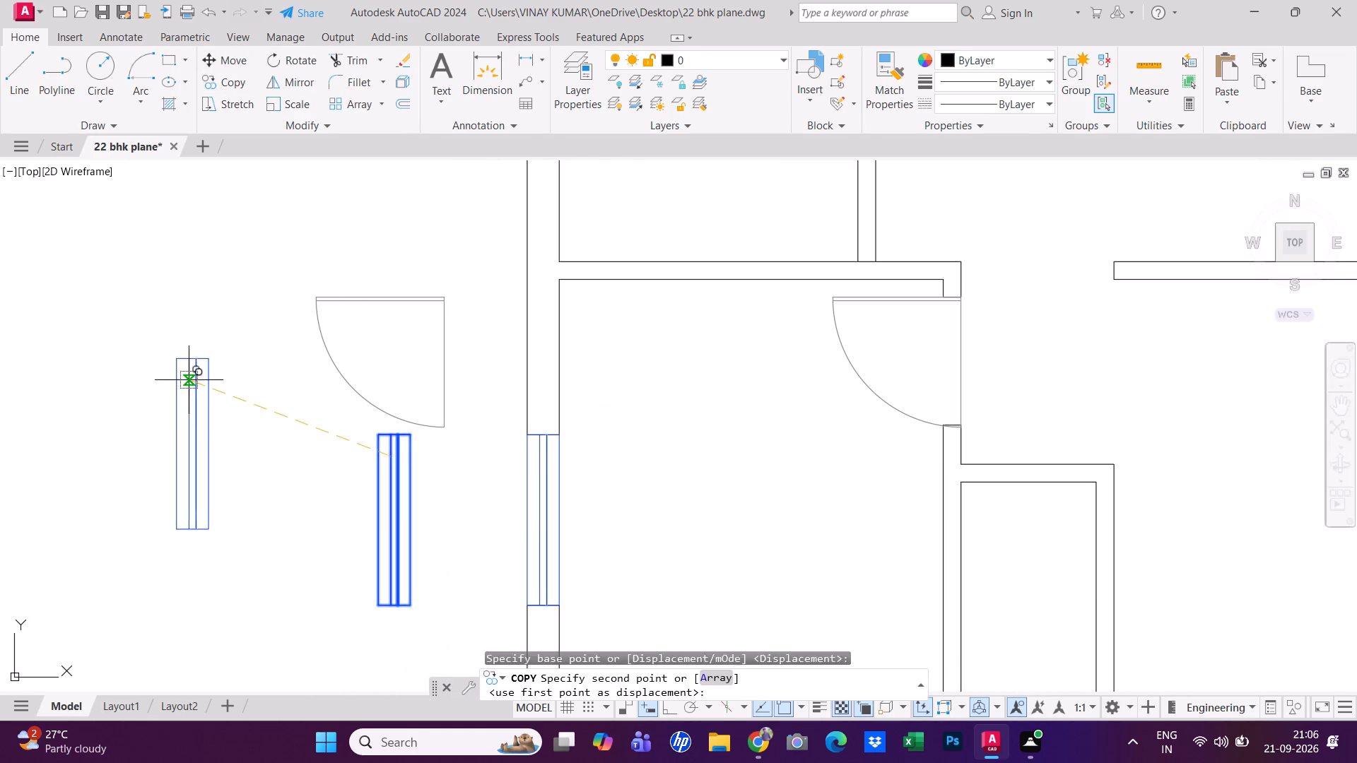
left_click(189, 380)
key("Escape")
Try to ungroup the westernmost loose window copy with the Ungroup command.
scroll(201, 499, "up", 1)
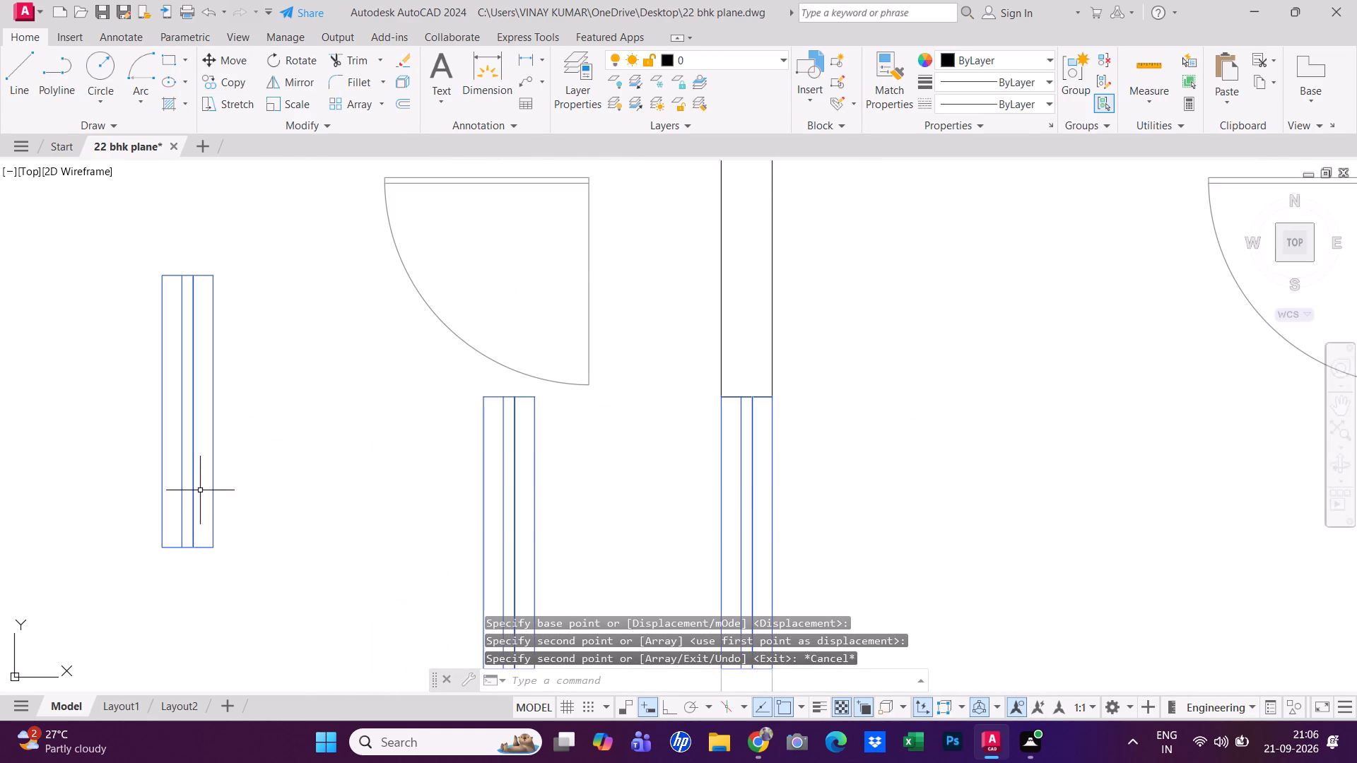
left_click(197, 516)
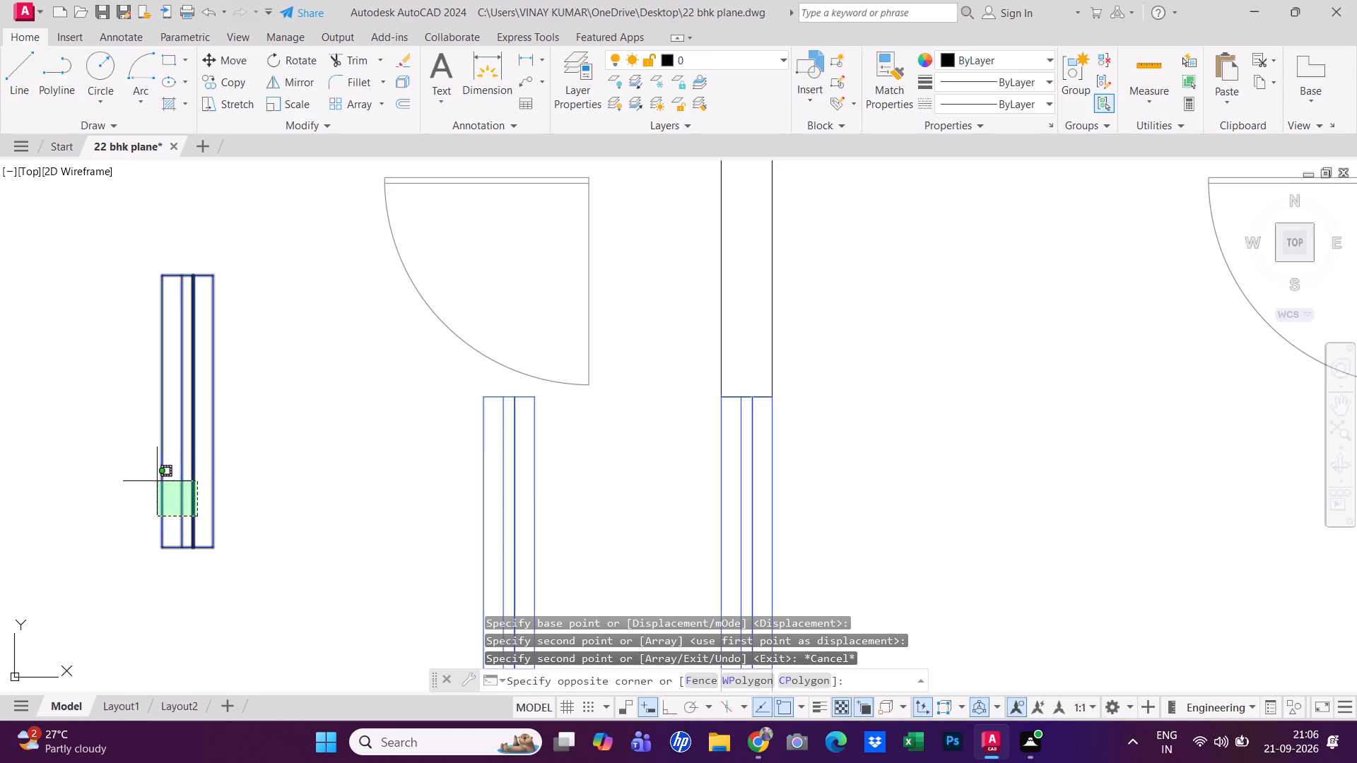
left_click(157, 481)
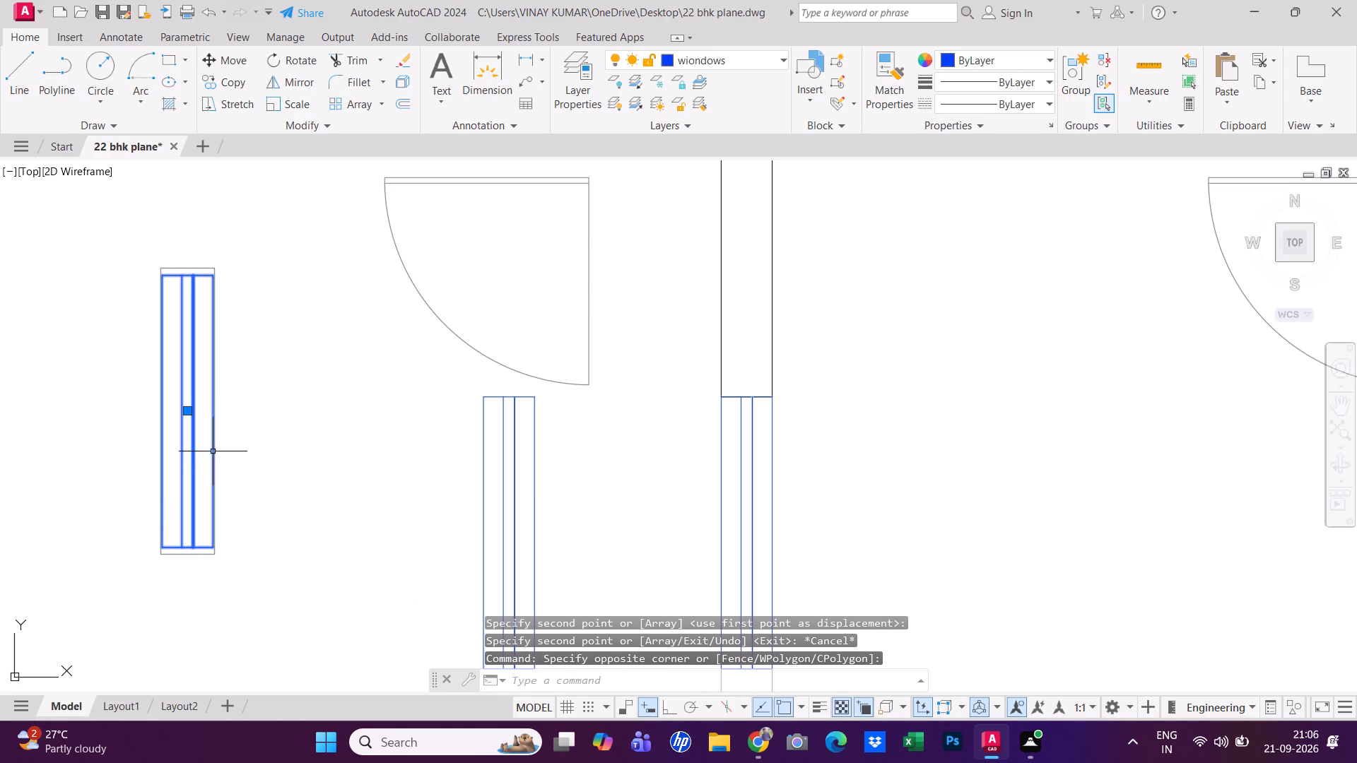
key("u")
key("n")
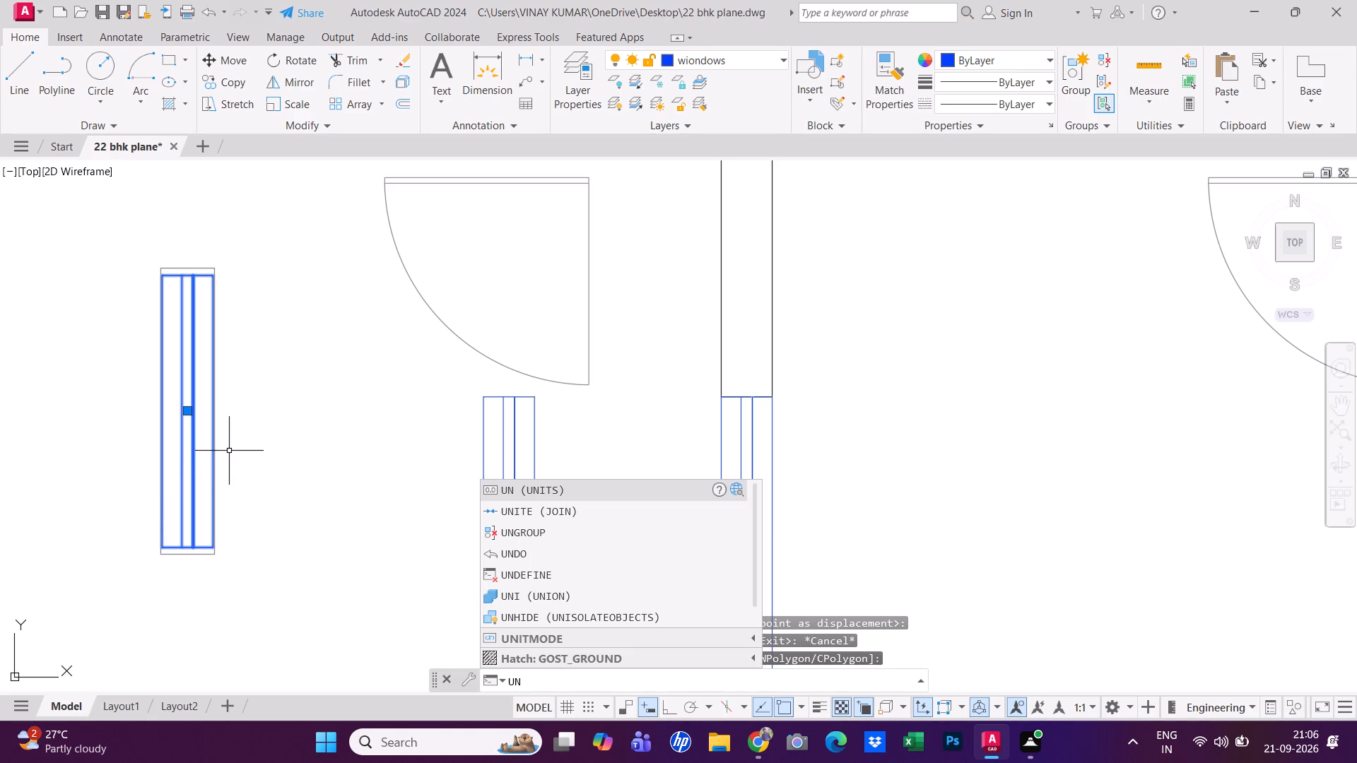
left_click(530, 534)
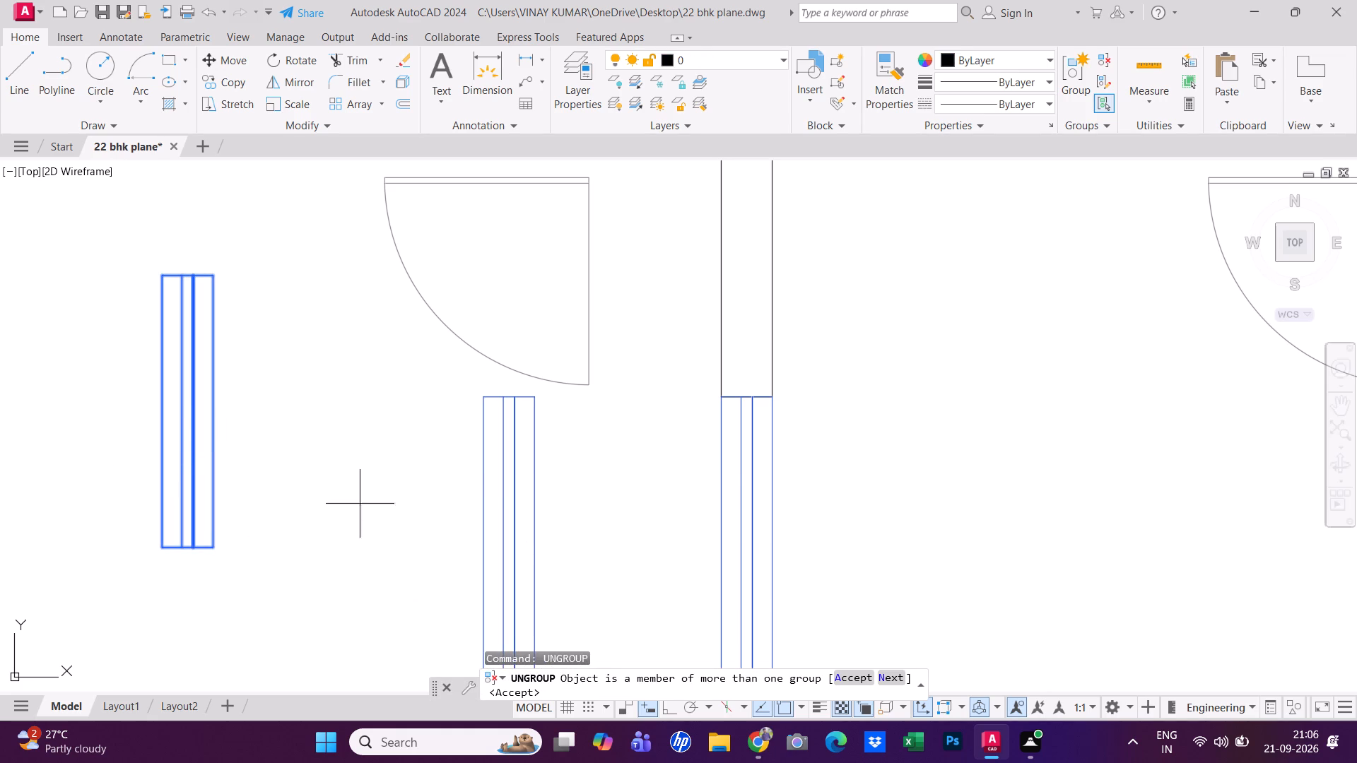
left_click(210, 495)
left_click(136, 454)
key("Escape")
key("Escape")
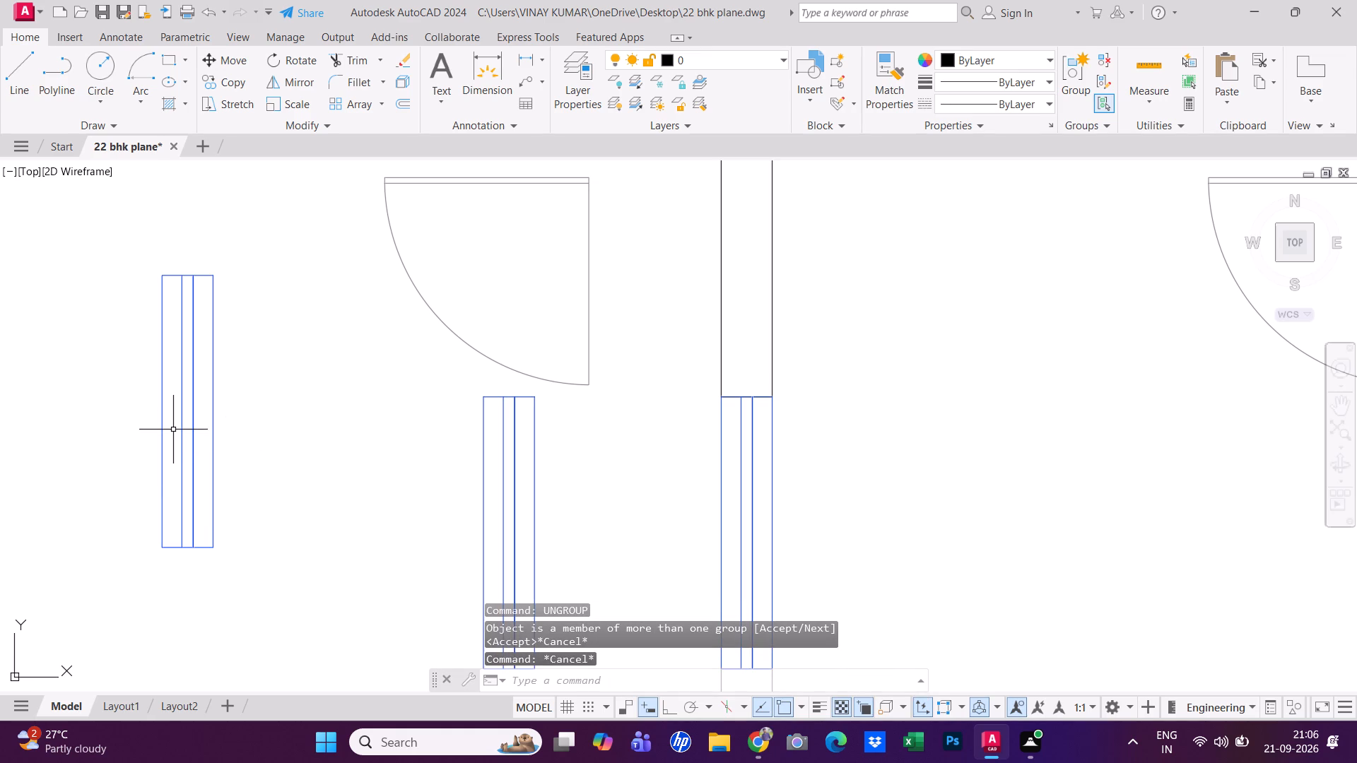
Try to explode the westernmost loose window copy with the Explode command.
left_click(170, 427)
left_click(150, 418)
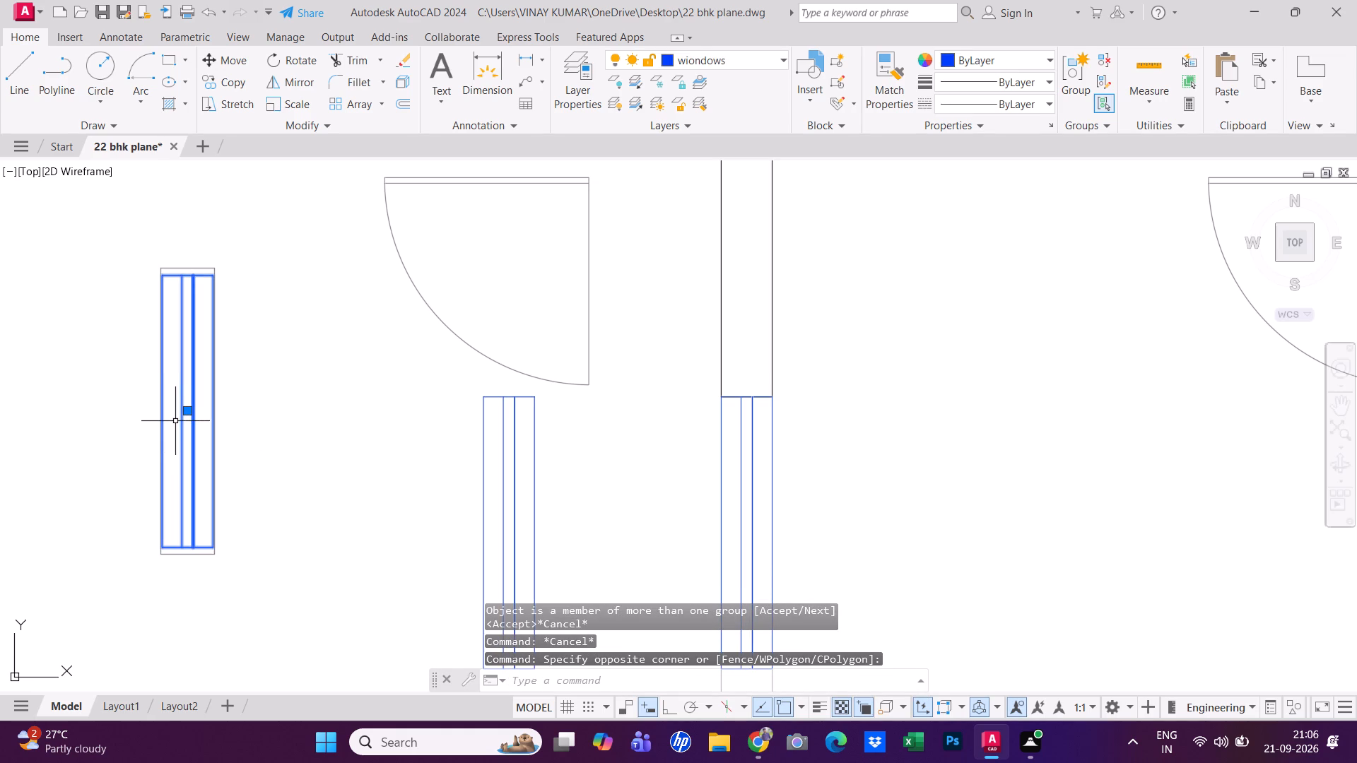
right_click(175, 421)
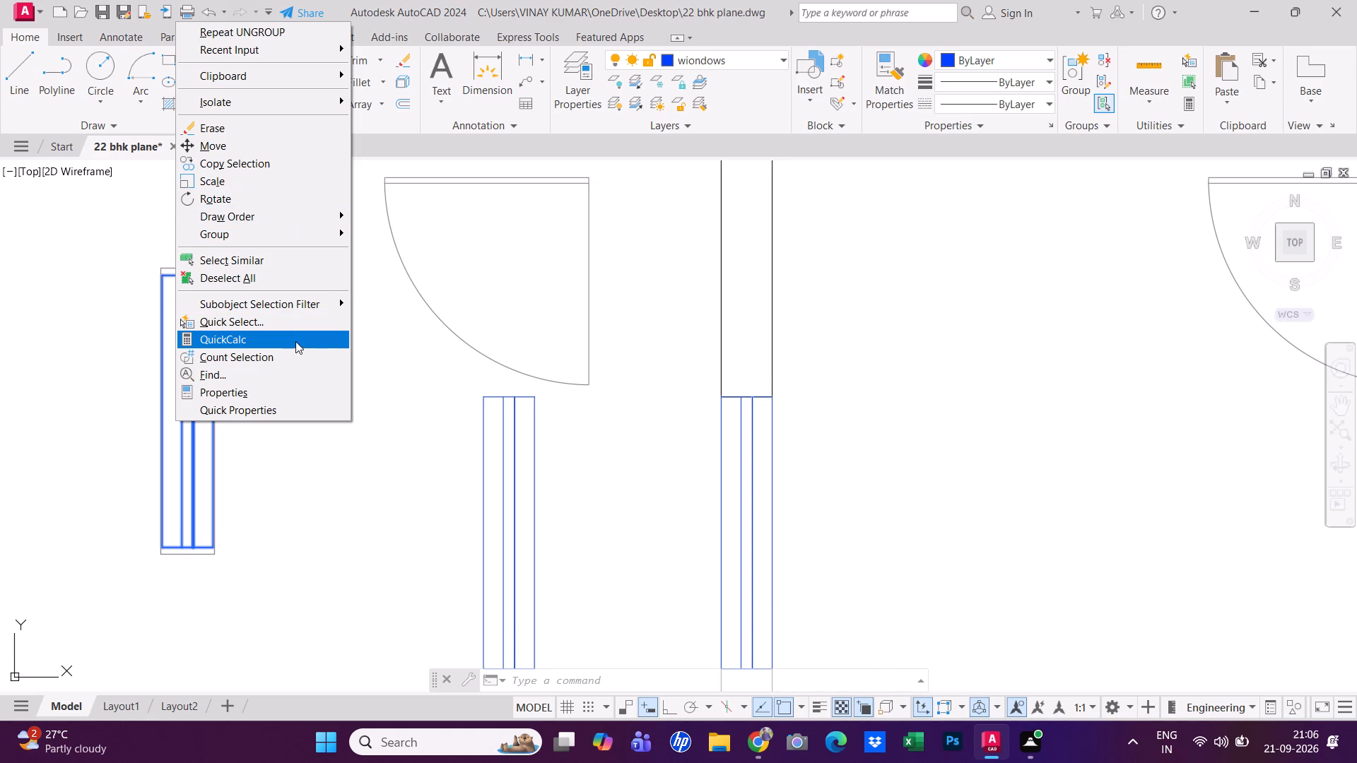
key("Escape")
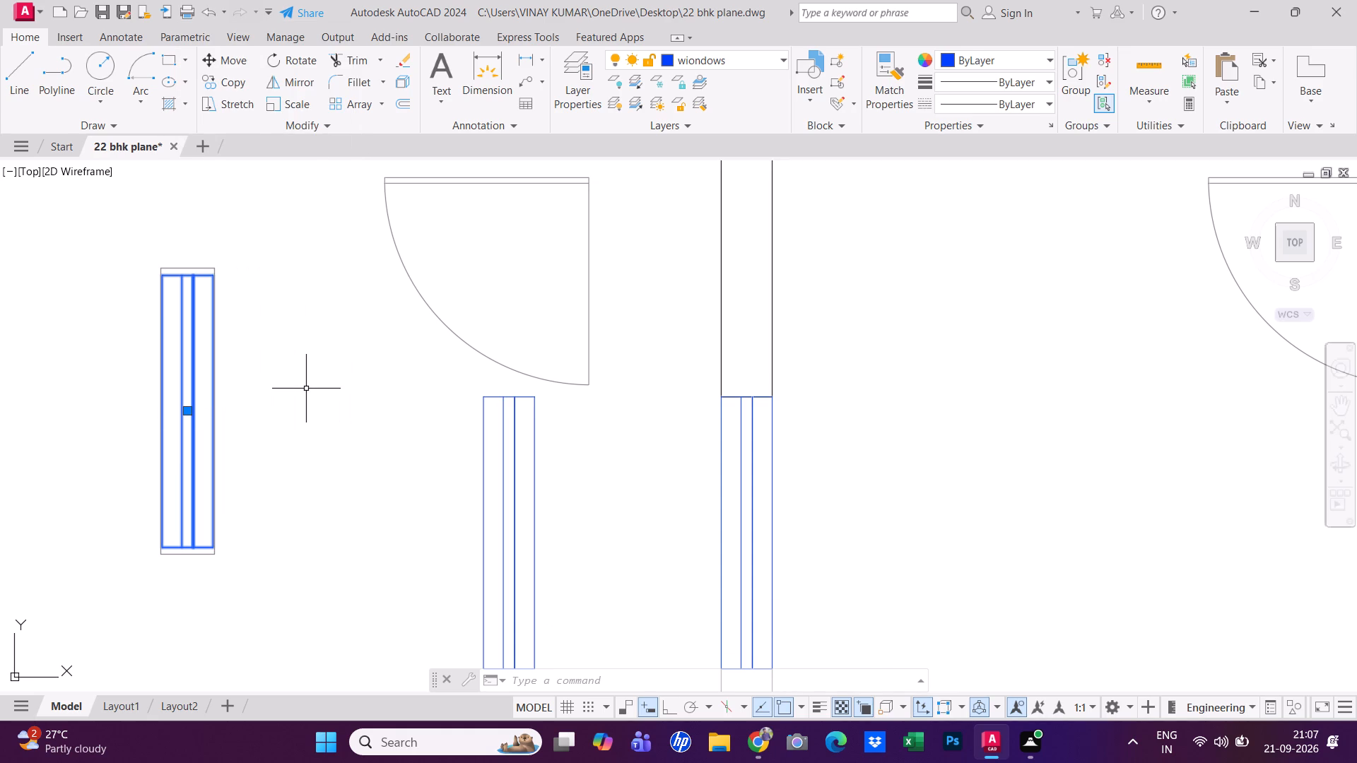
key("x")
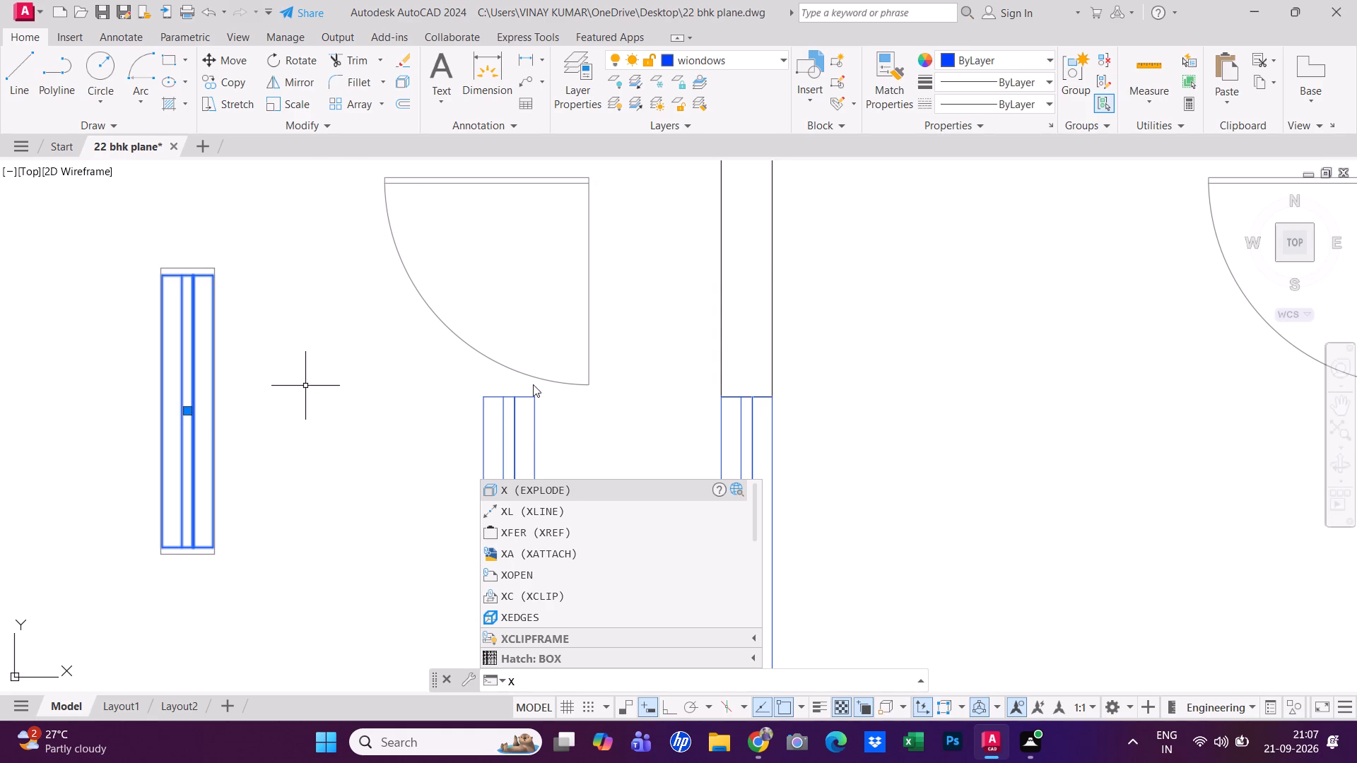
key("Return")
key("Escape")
Ungroup the westernmost loose window copy with the Ungroup command, accepting the first group offered.
left_click(188, 479)
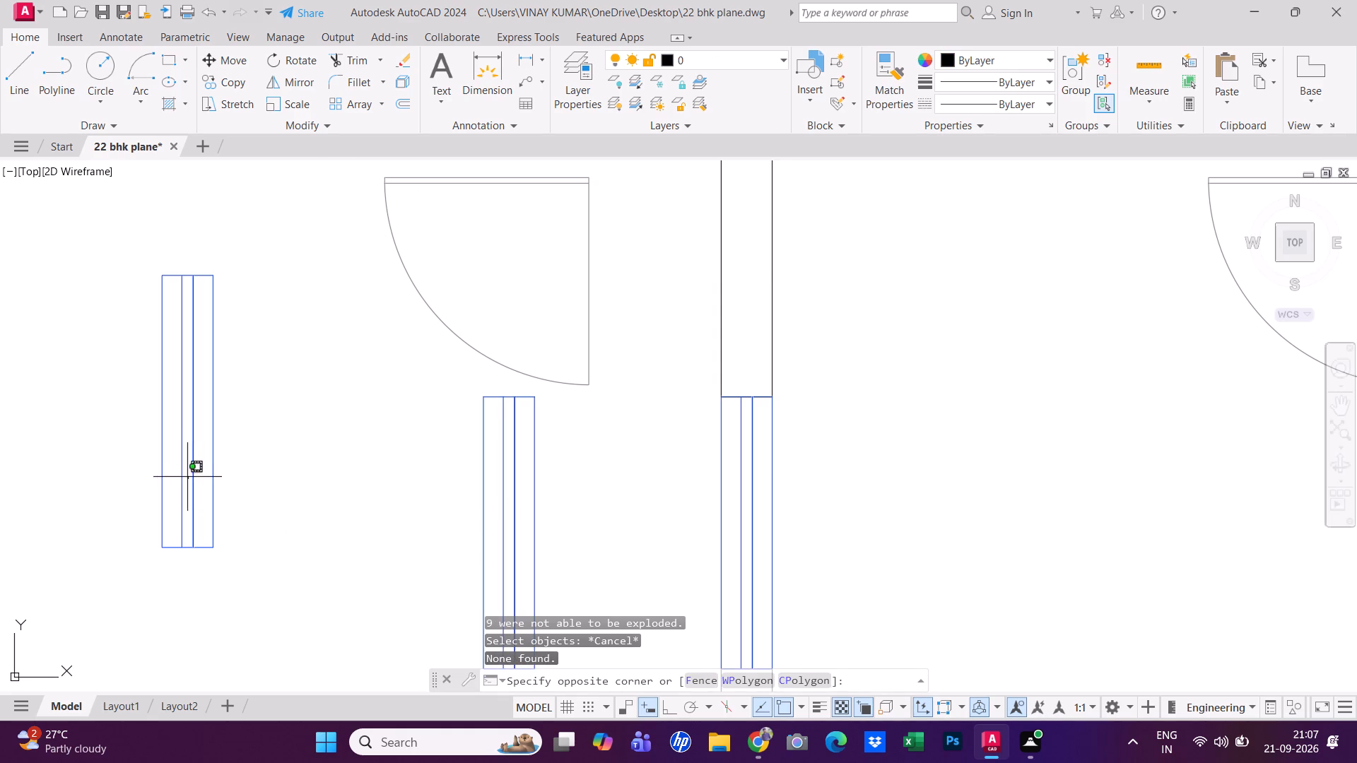
left_click(194, 449)
left_click(196, 444)
left_click(175, 433)
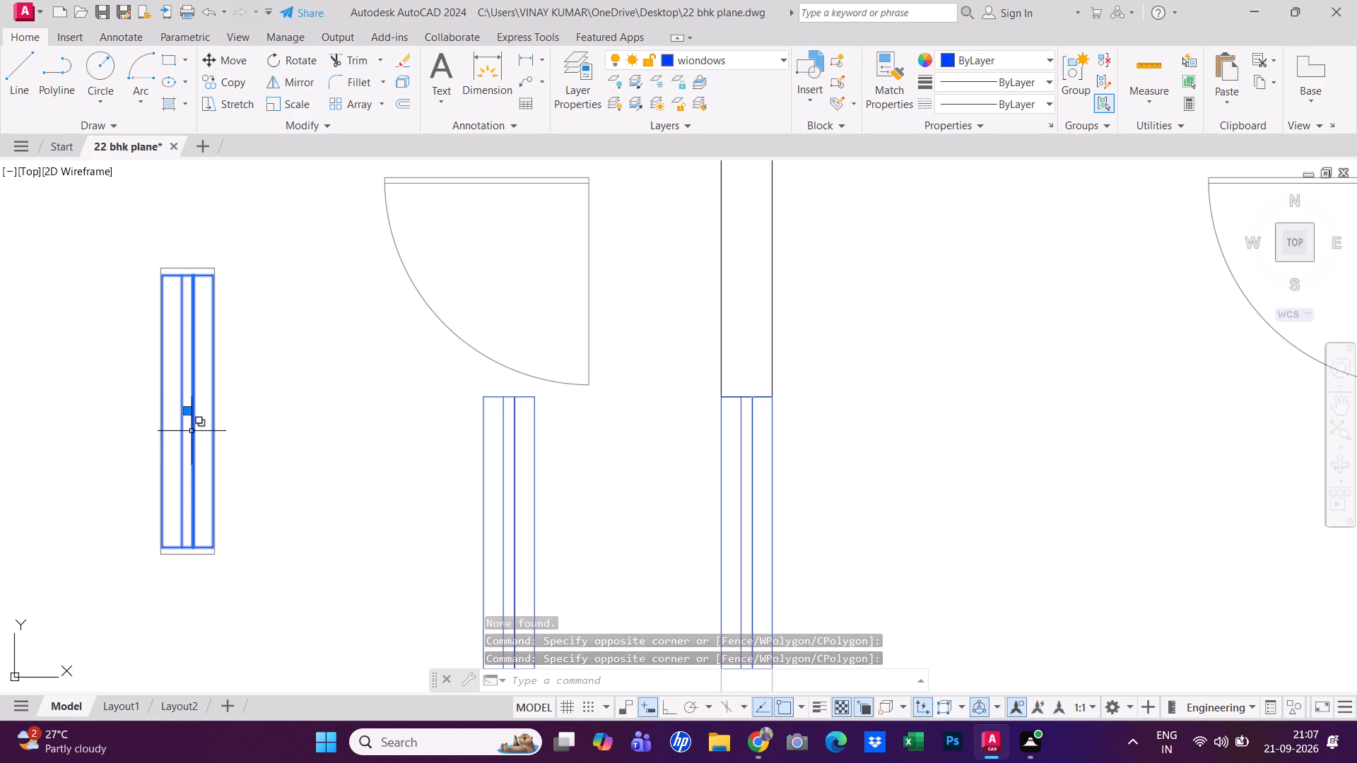
type("ungroup")
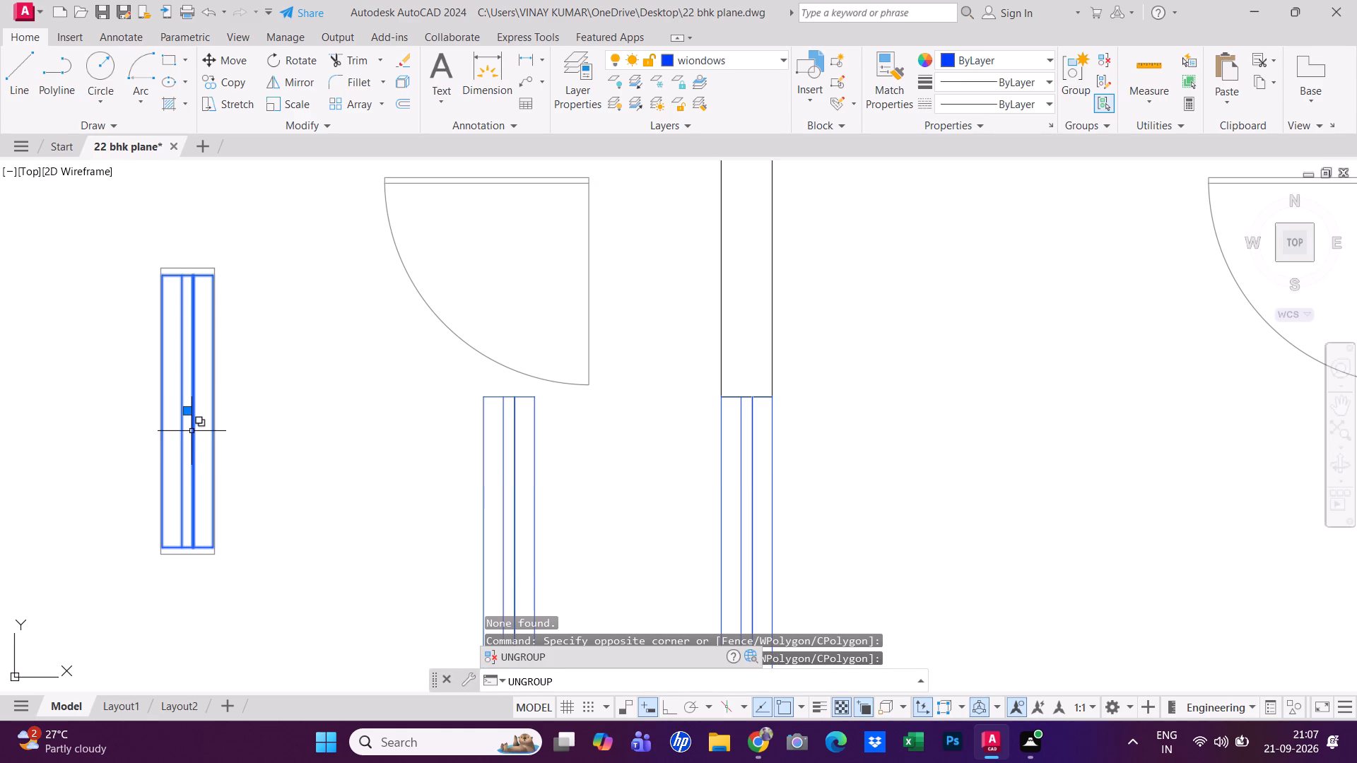
left_click(579, 661)
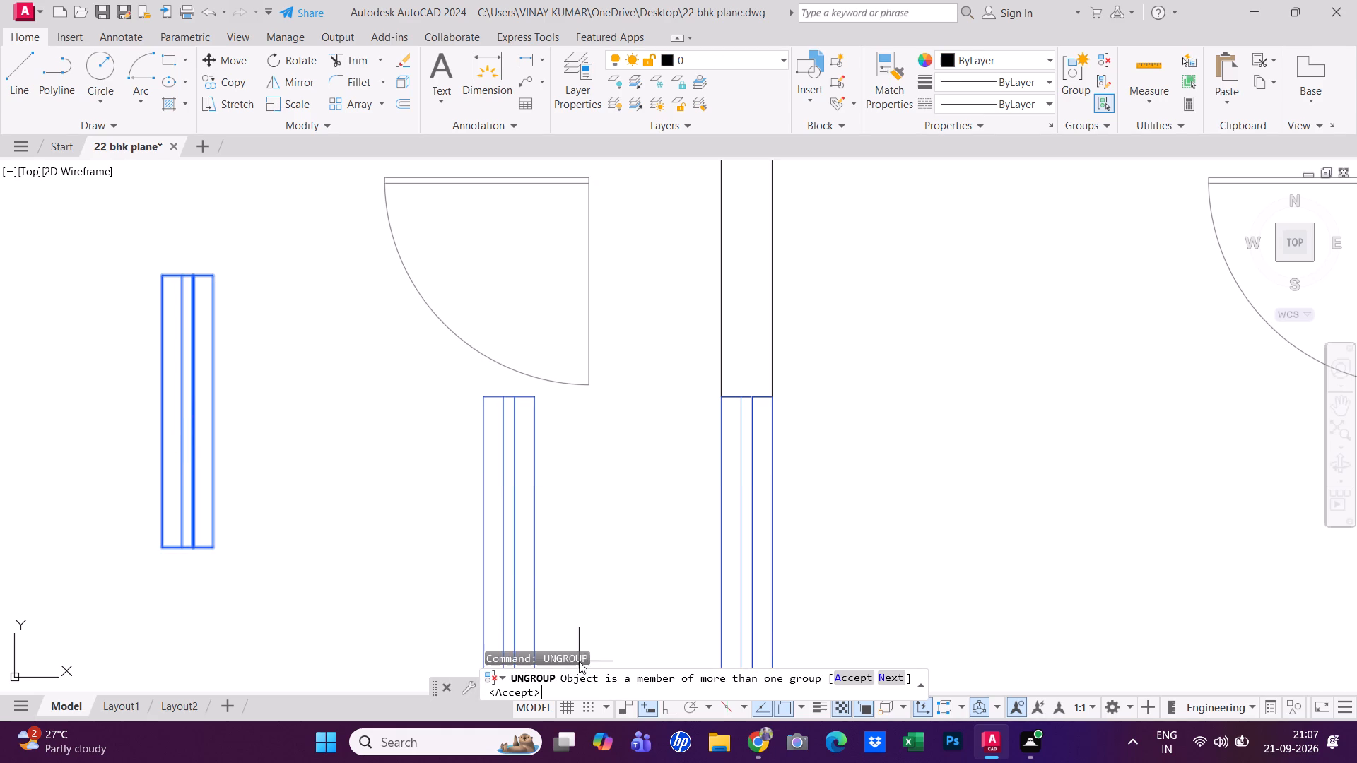
left_click_drag(229, 518, 213, 514)
left_click_drag(110, 489, 131, 484)
left_click(192, 461)
left_click(857, 676)
key("Escape")
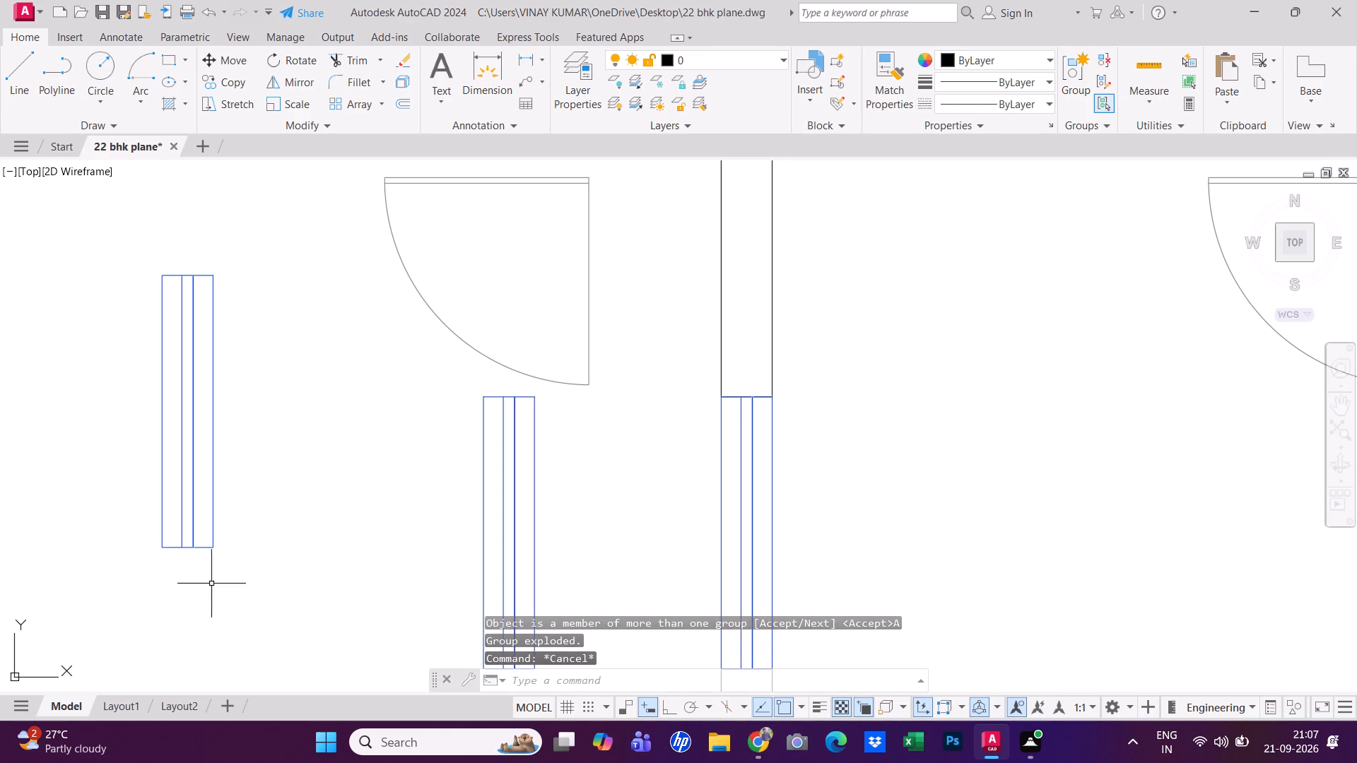
left_click(180, 521)
key("Escape")
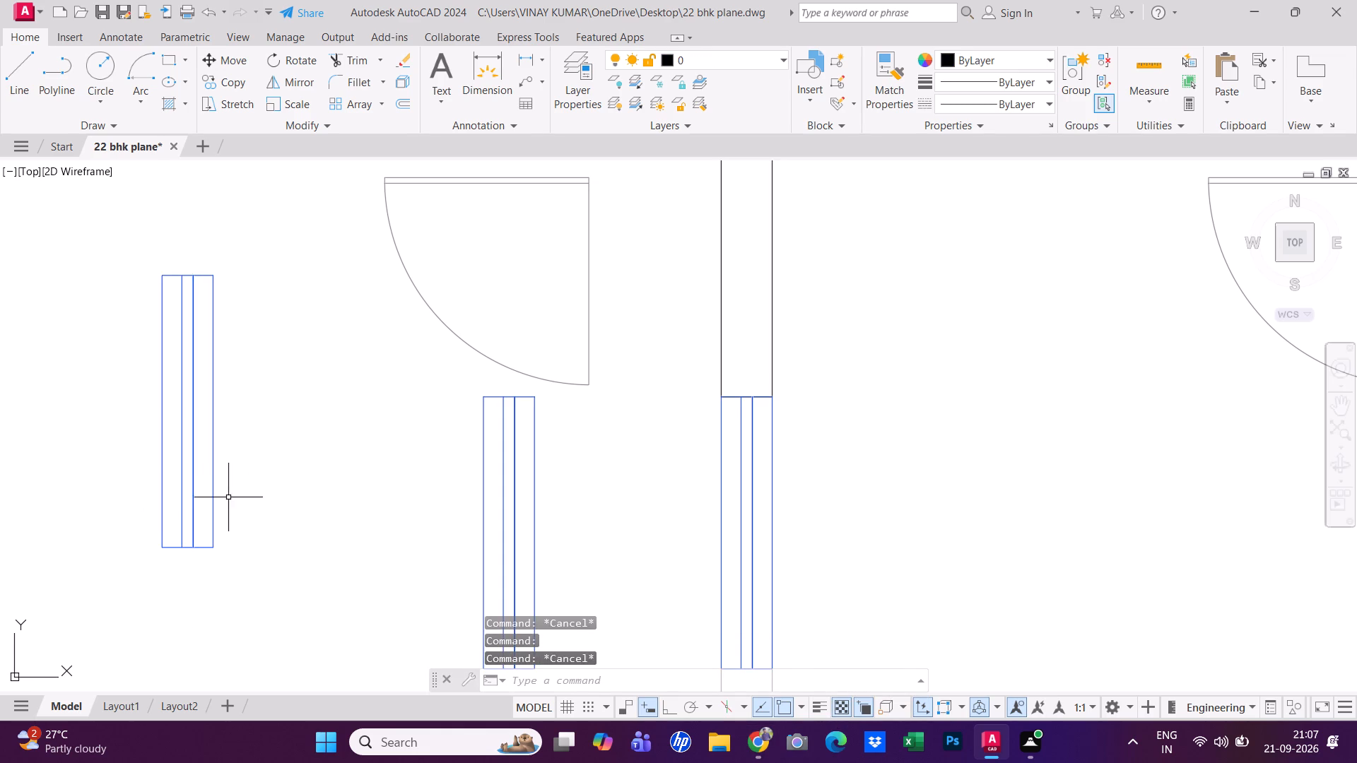
Draw a horizontal line from the midpoint of the small middle room's west inner wall face outward past the outer face.
middle_click_drag(244, 502, 248, 516)
scroll(248, 516, "down", 3)
scroll(394, 380, "up", 2)
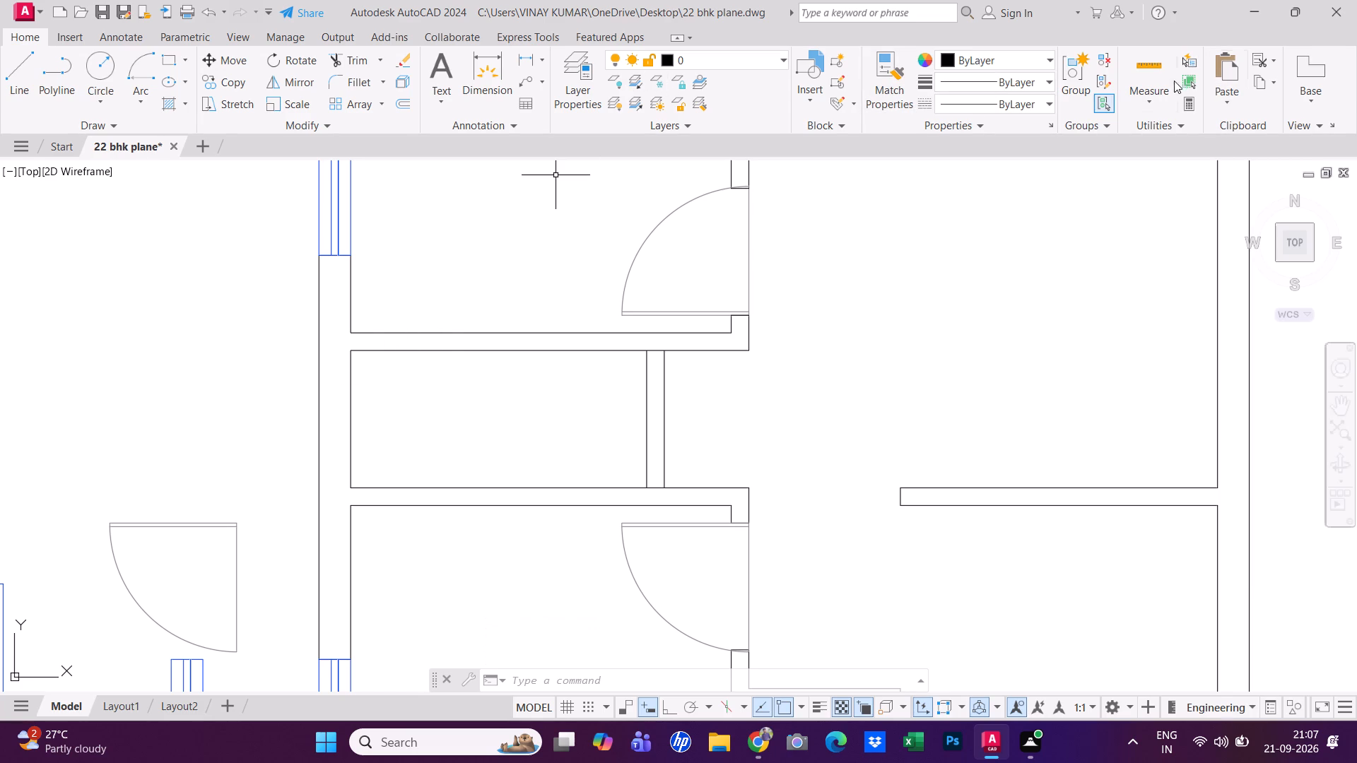
left_click(27, 76)
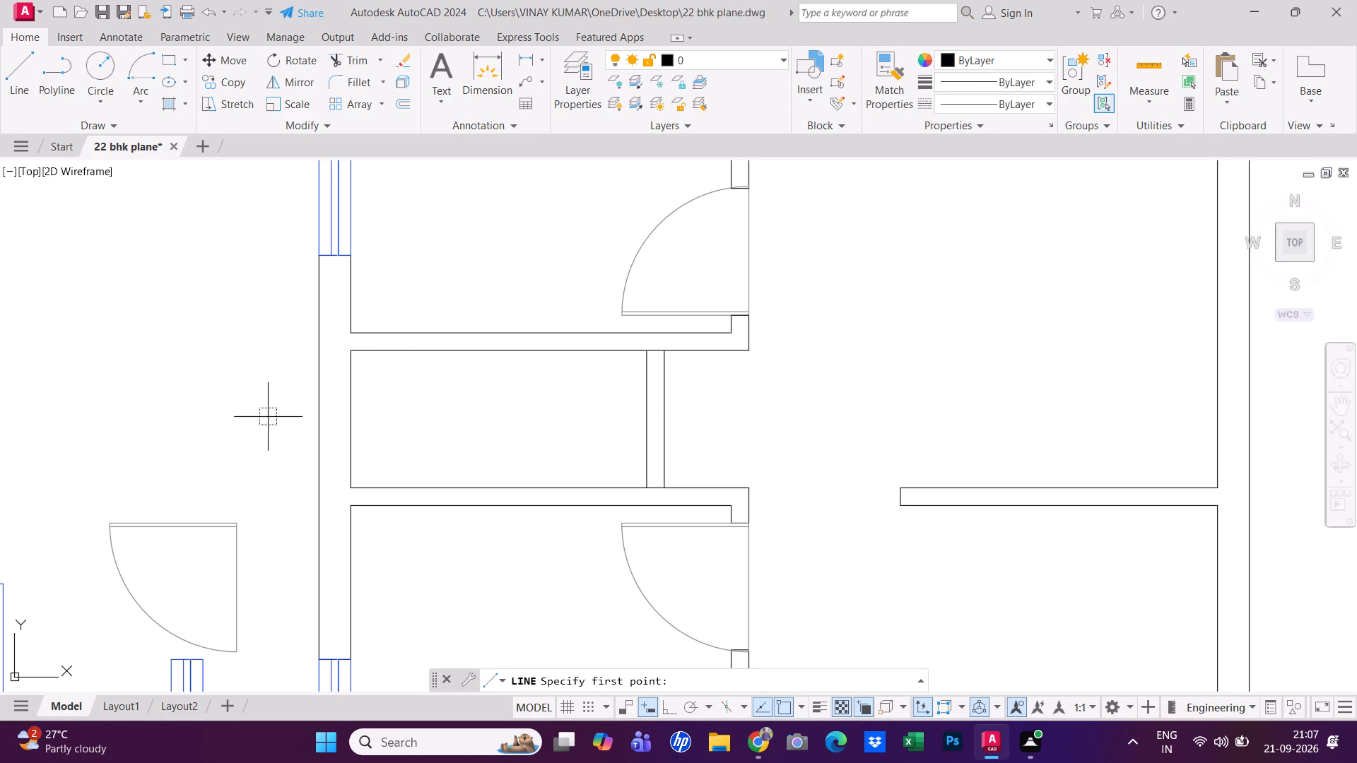
left_click(356, 419)
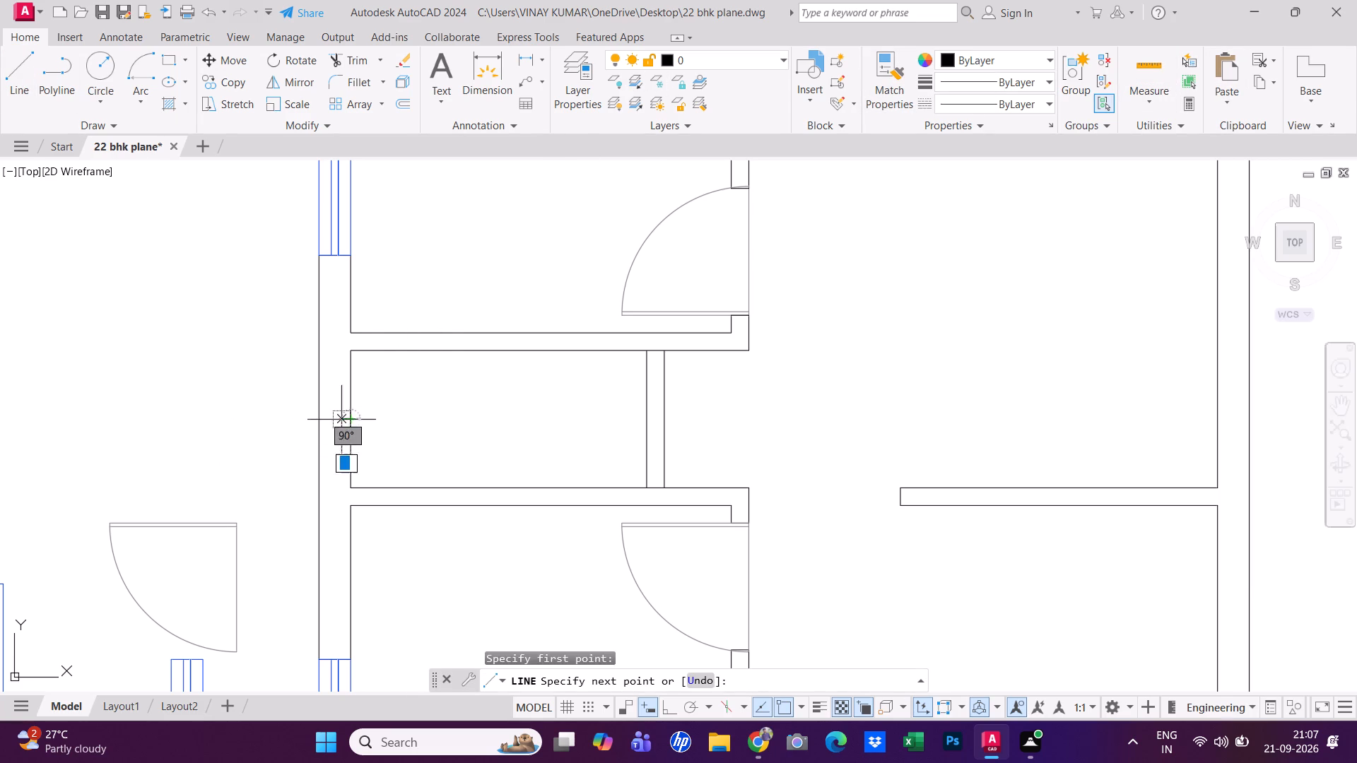
left_click(272, 418)
key("Escape")
key("grave")
key("Escape")
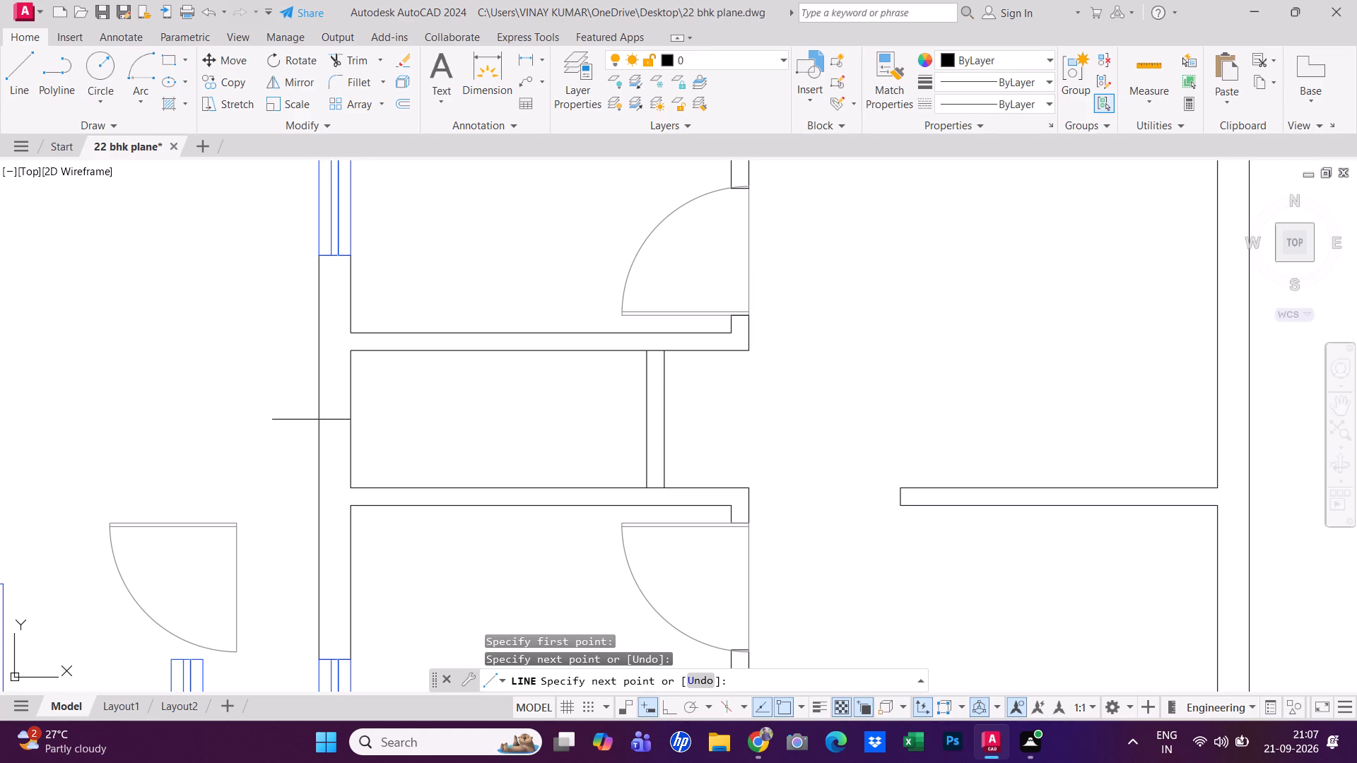
key("Escape")
key("Escape")
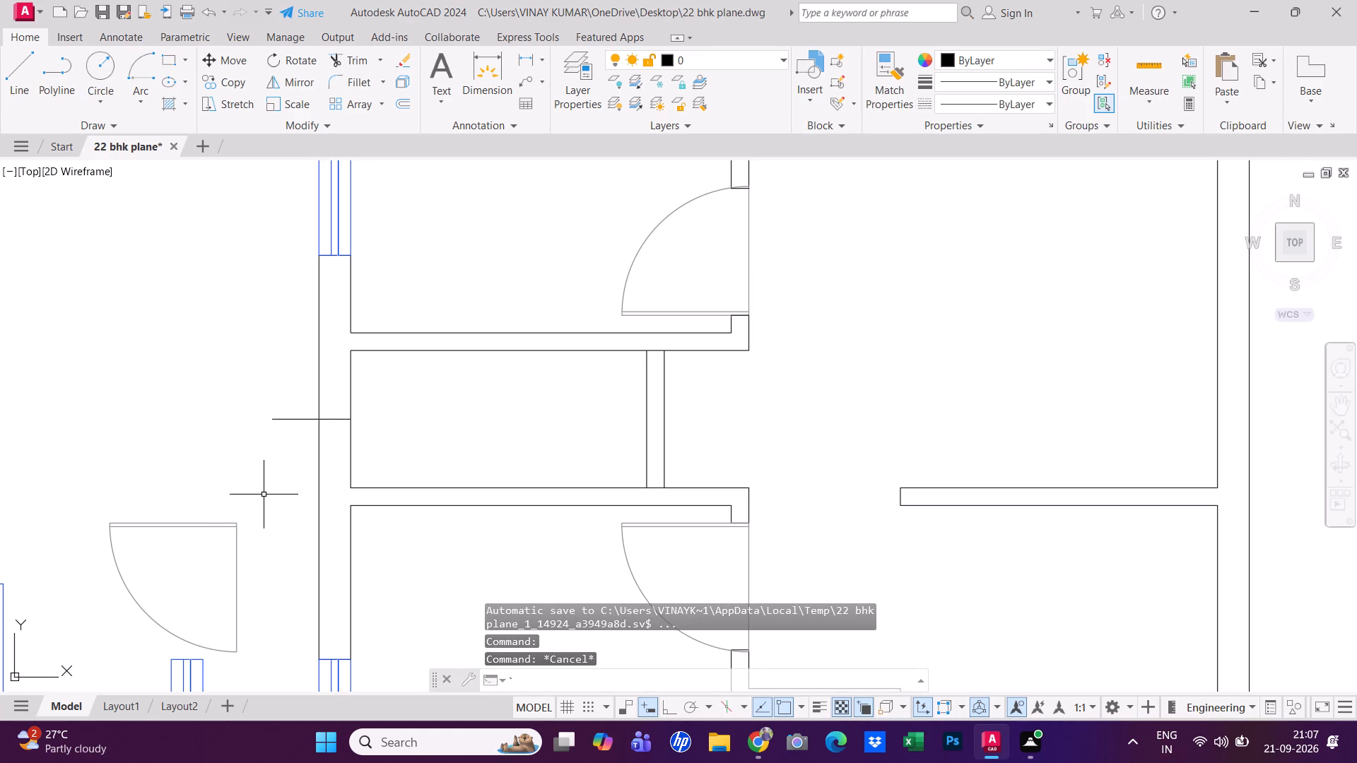
Trim off the part of the new line that extends beyond the west wall's outer face.
type("tr")
key("space")
left_click(292, 418)
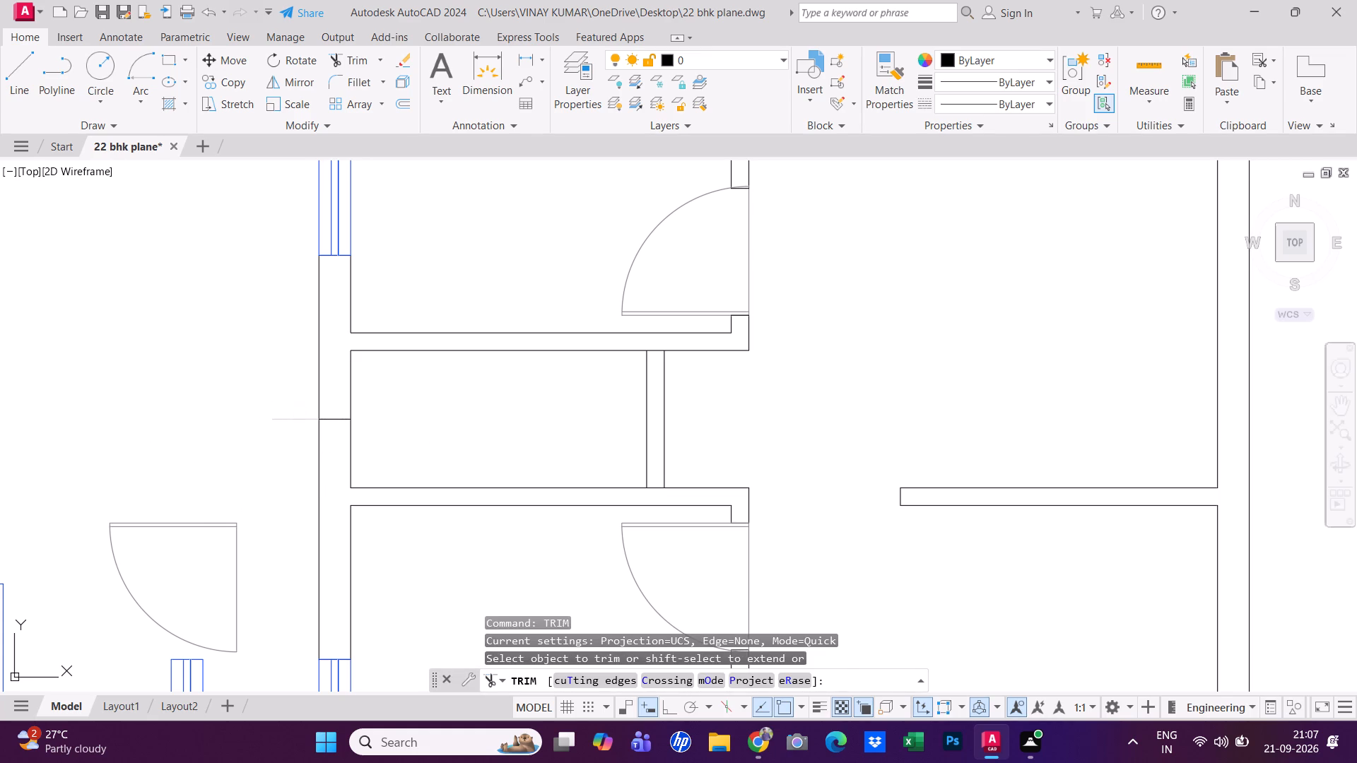
key("Escape")
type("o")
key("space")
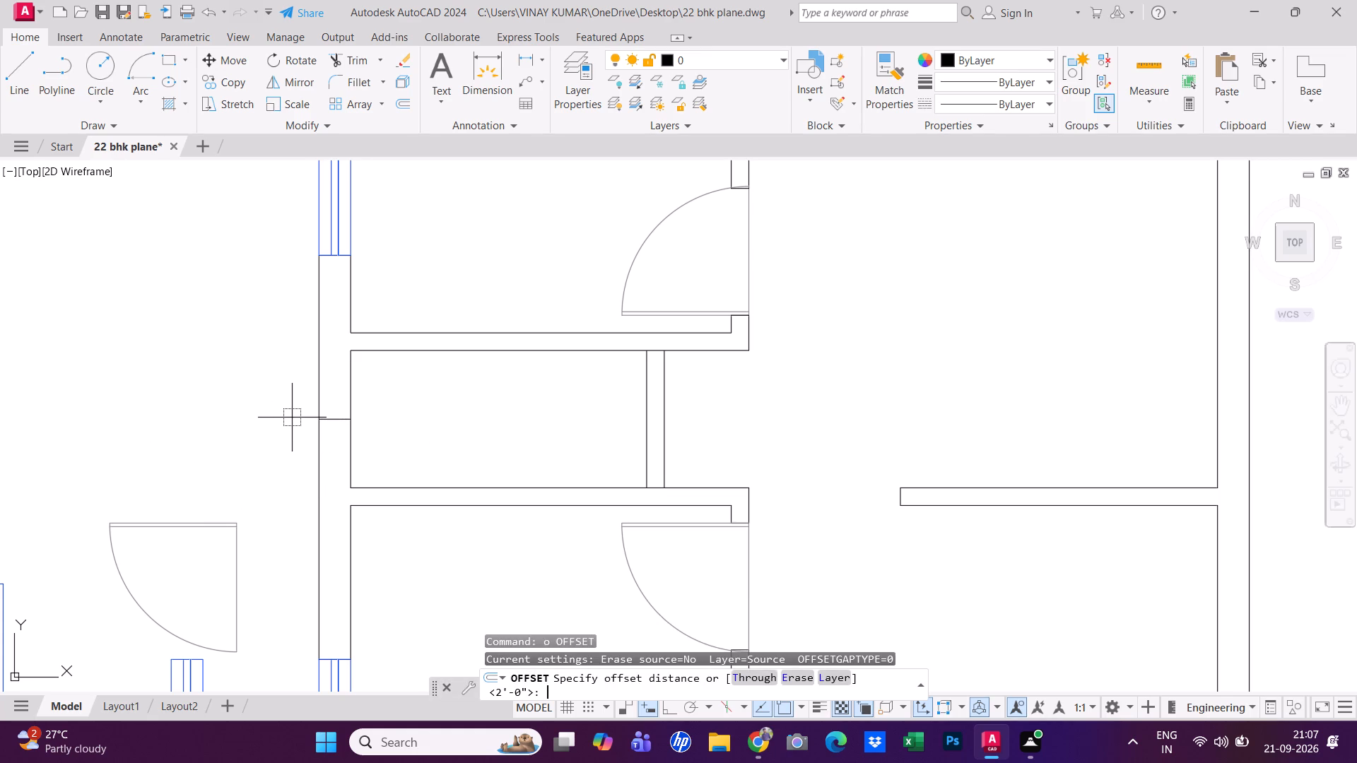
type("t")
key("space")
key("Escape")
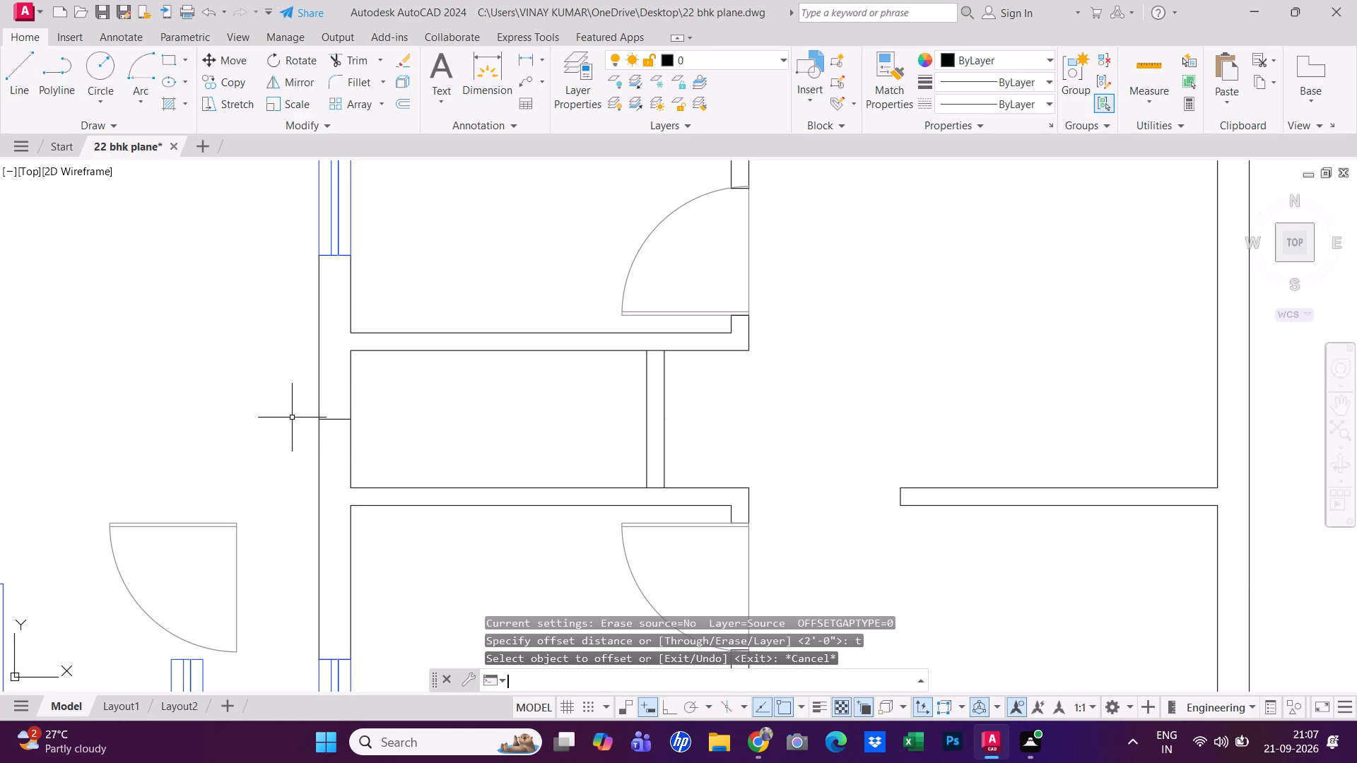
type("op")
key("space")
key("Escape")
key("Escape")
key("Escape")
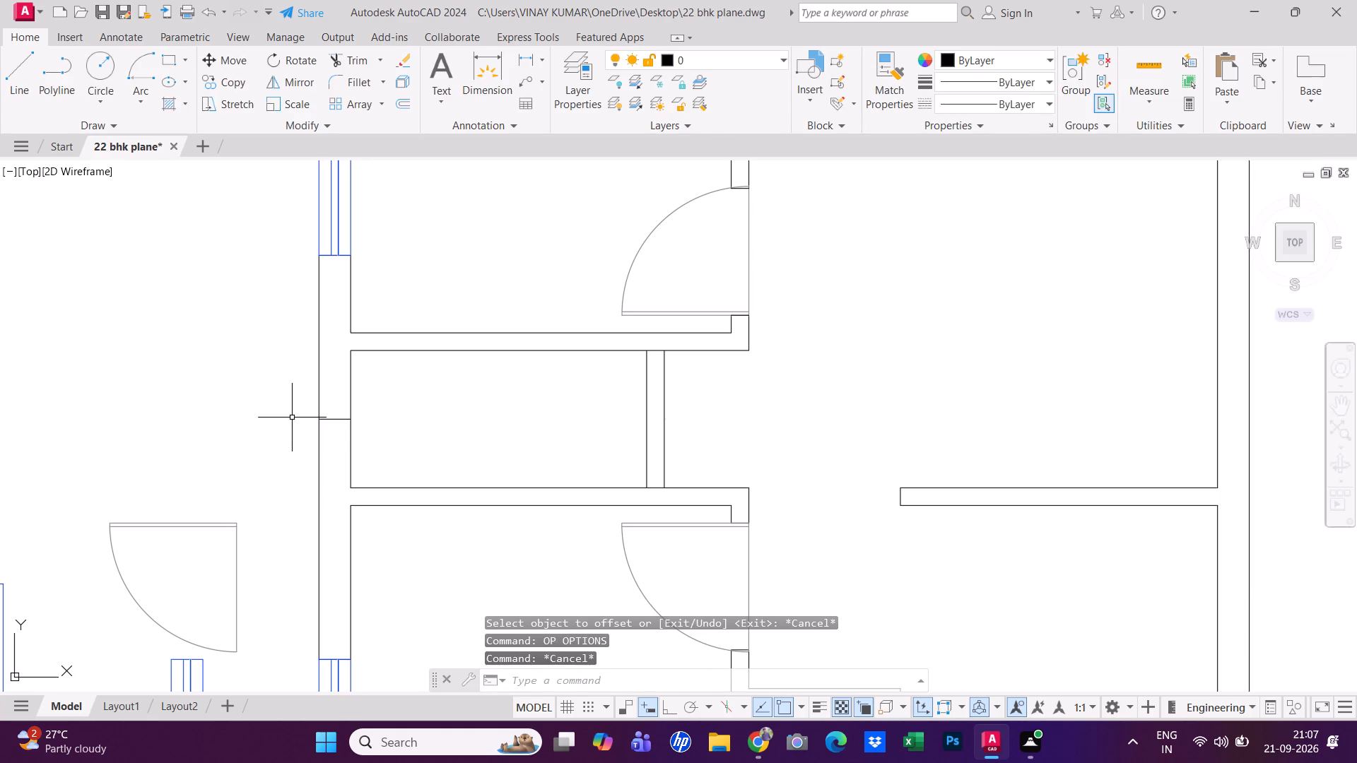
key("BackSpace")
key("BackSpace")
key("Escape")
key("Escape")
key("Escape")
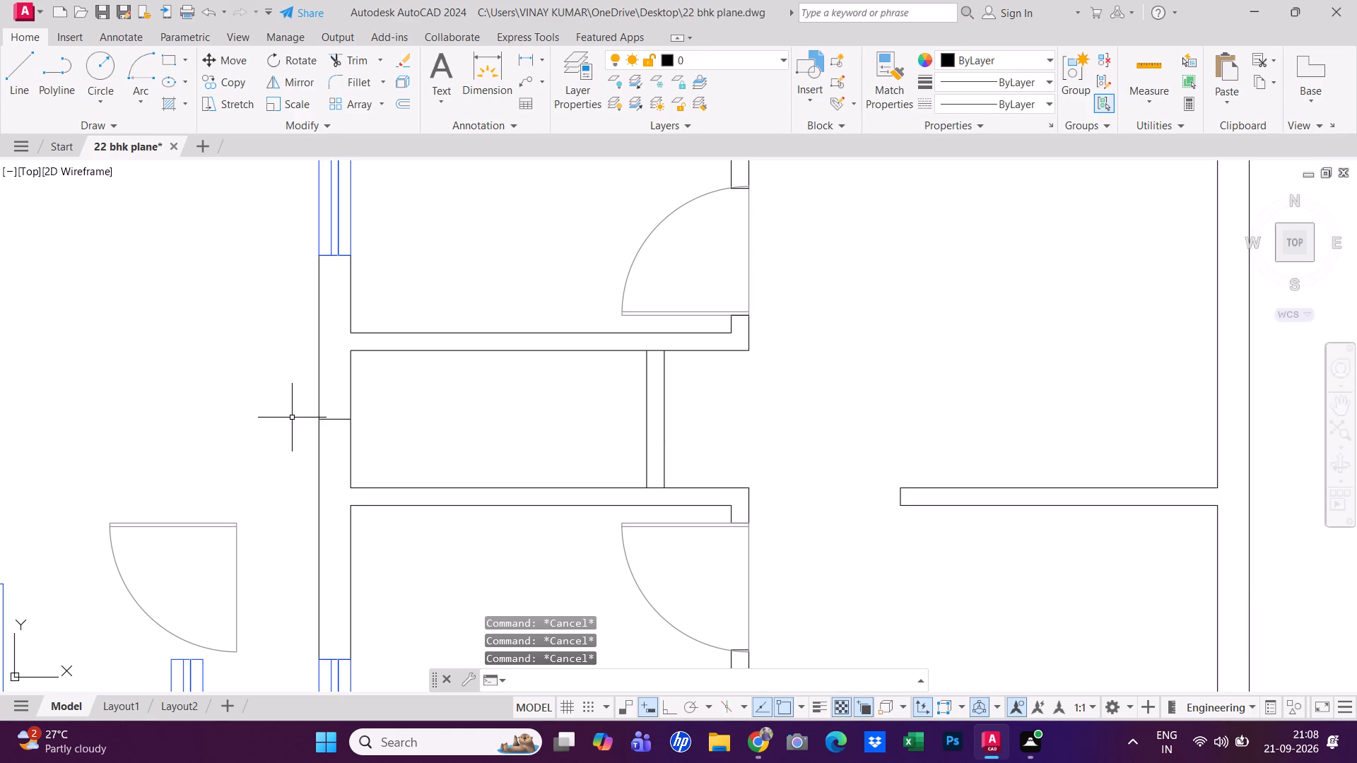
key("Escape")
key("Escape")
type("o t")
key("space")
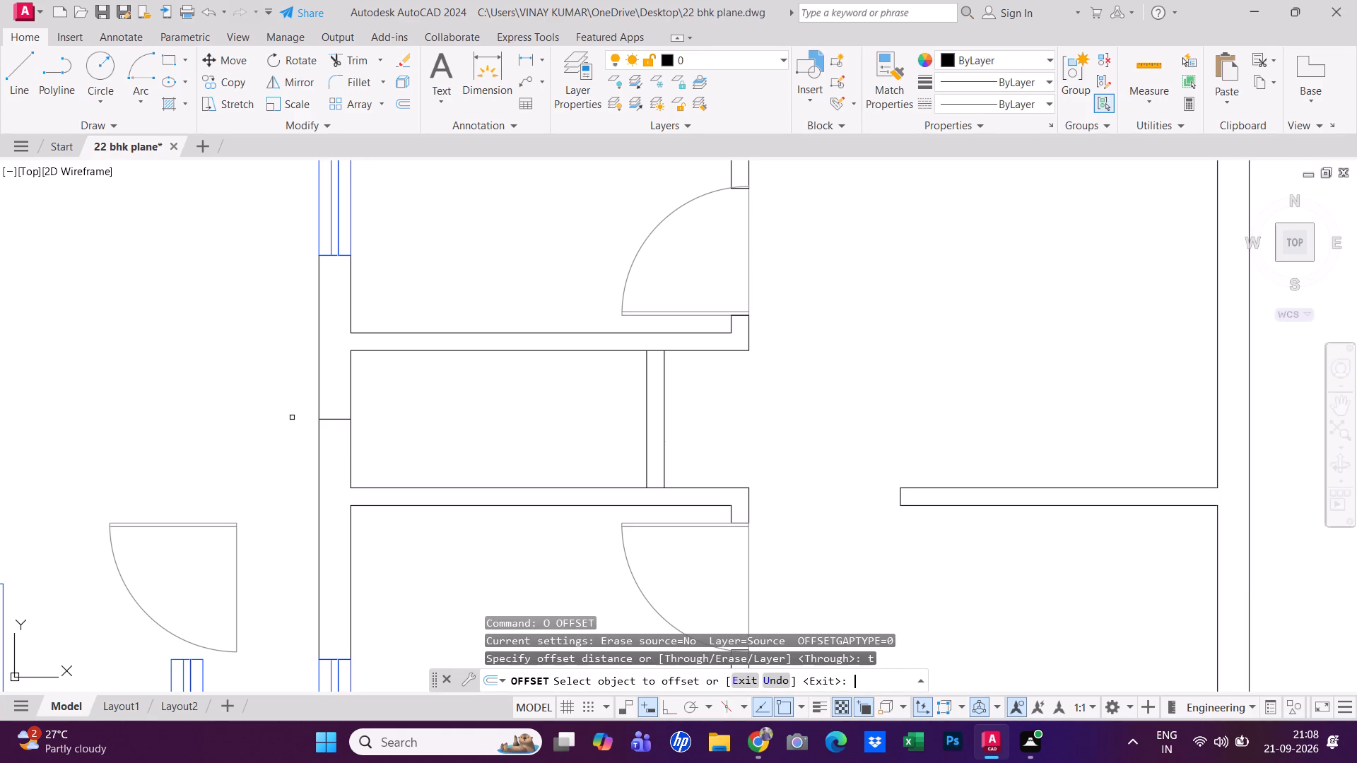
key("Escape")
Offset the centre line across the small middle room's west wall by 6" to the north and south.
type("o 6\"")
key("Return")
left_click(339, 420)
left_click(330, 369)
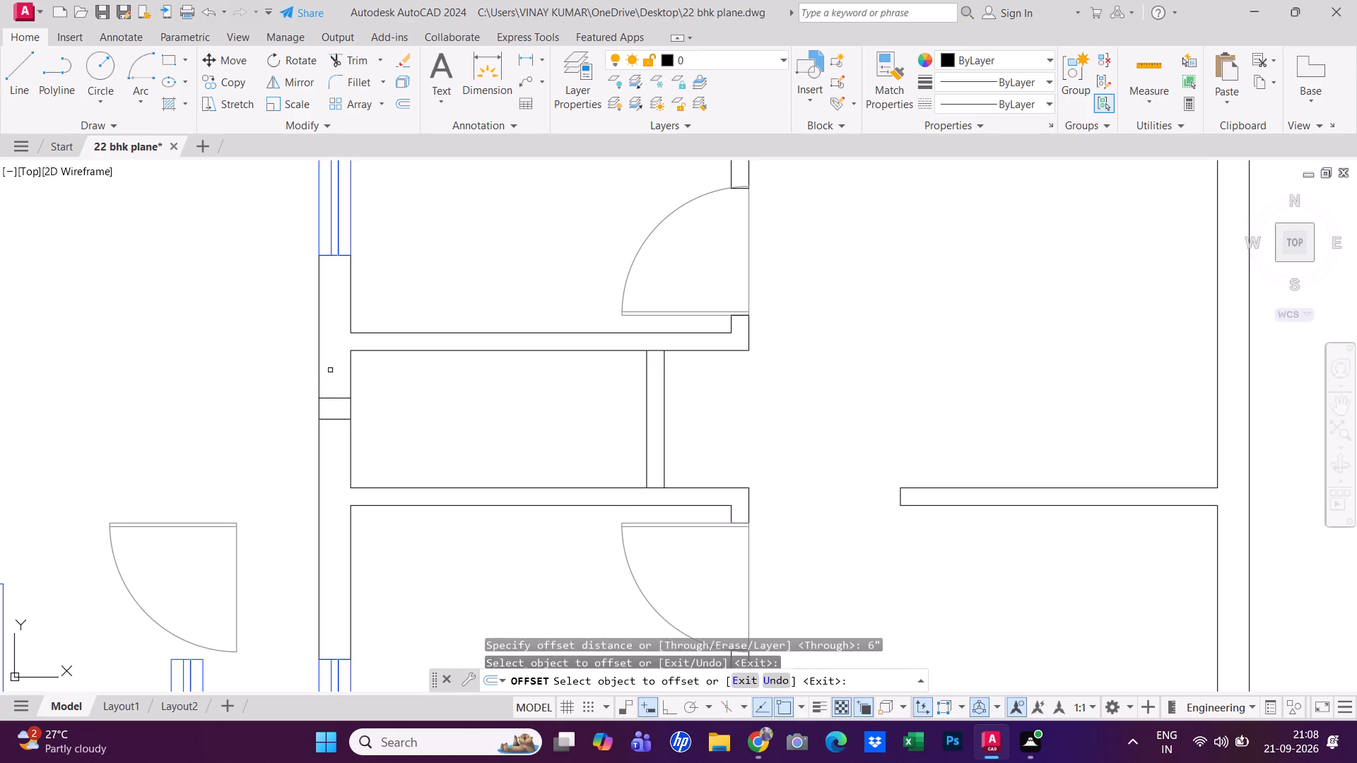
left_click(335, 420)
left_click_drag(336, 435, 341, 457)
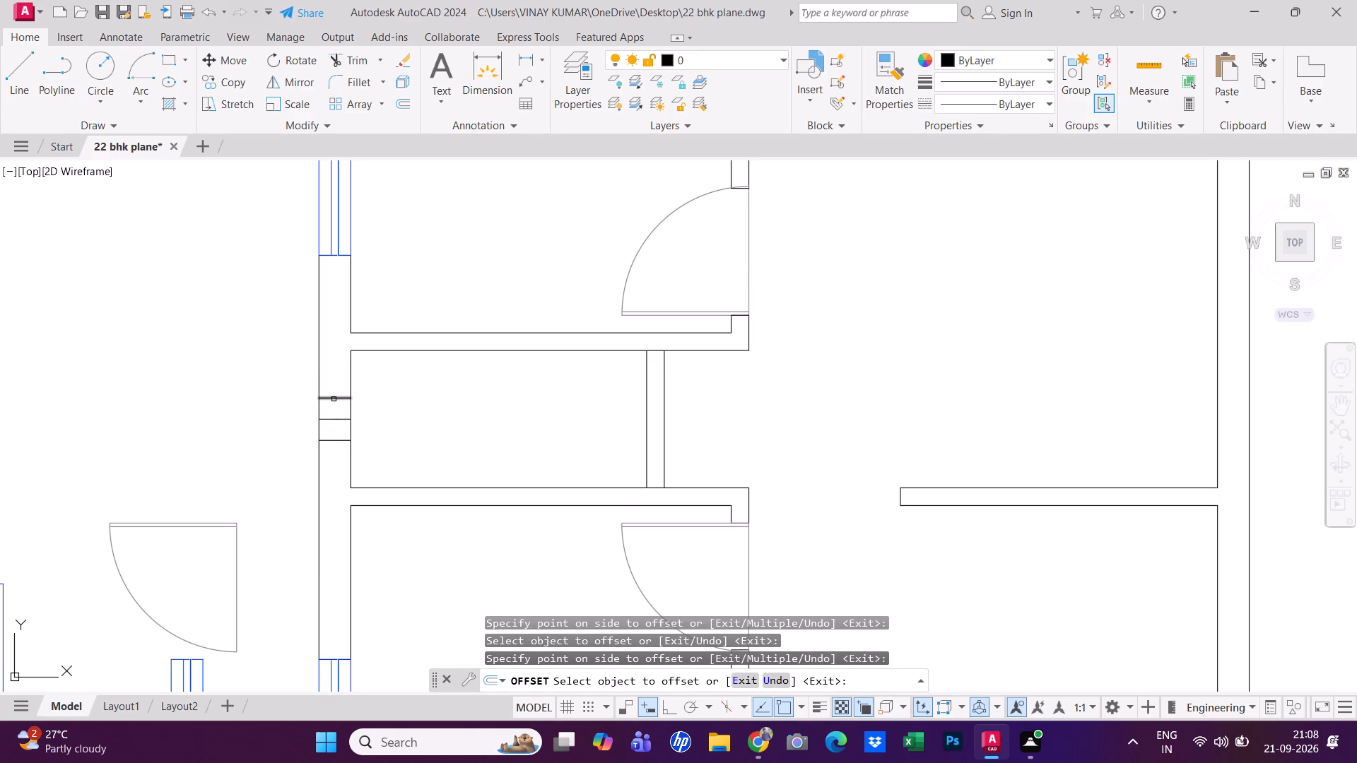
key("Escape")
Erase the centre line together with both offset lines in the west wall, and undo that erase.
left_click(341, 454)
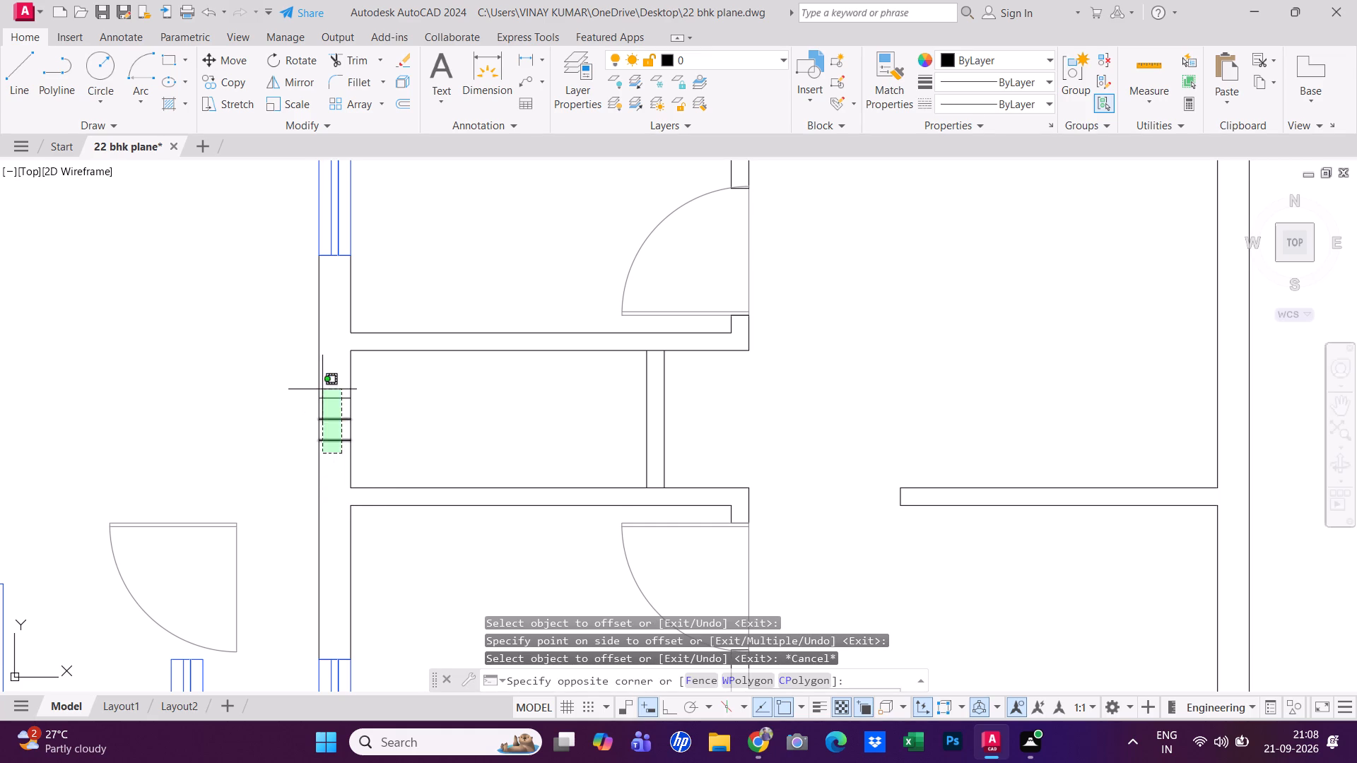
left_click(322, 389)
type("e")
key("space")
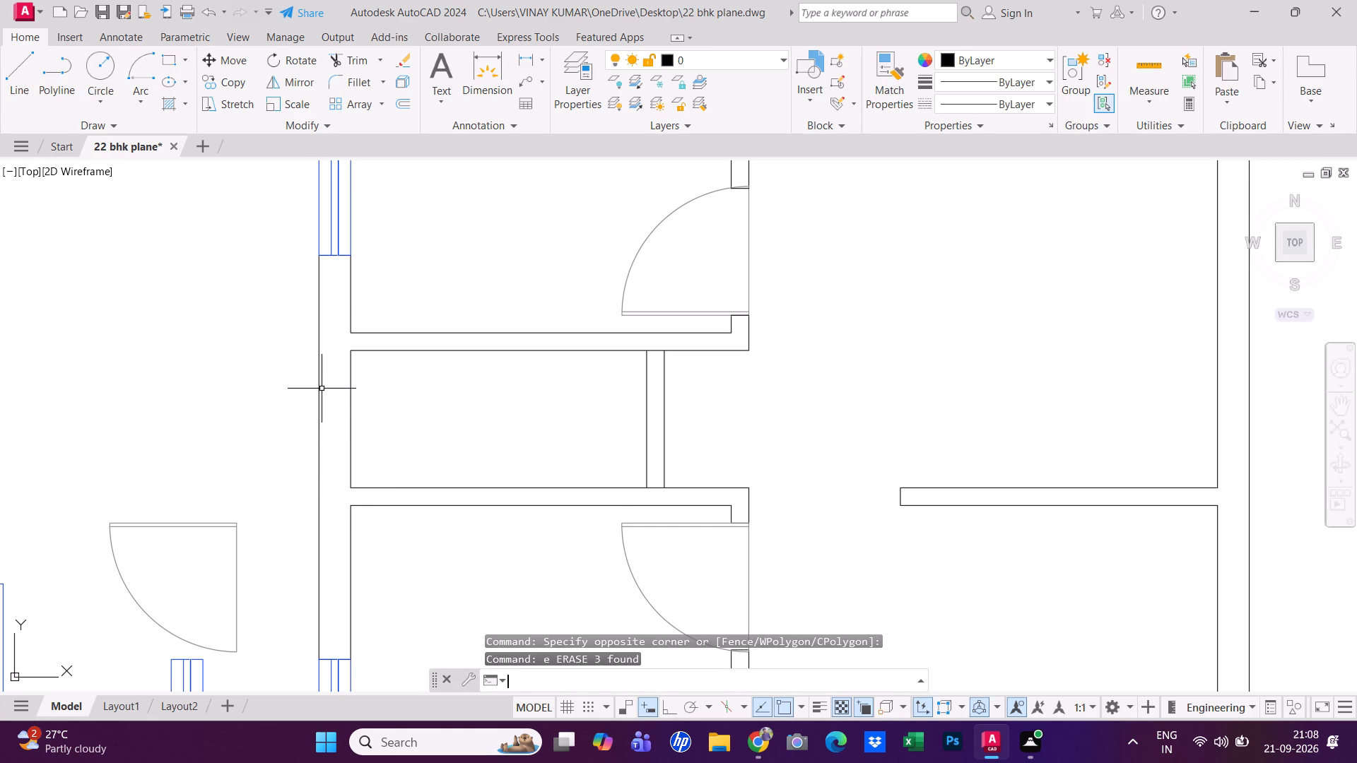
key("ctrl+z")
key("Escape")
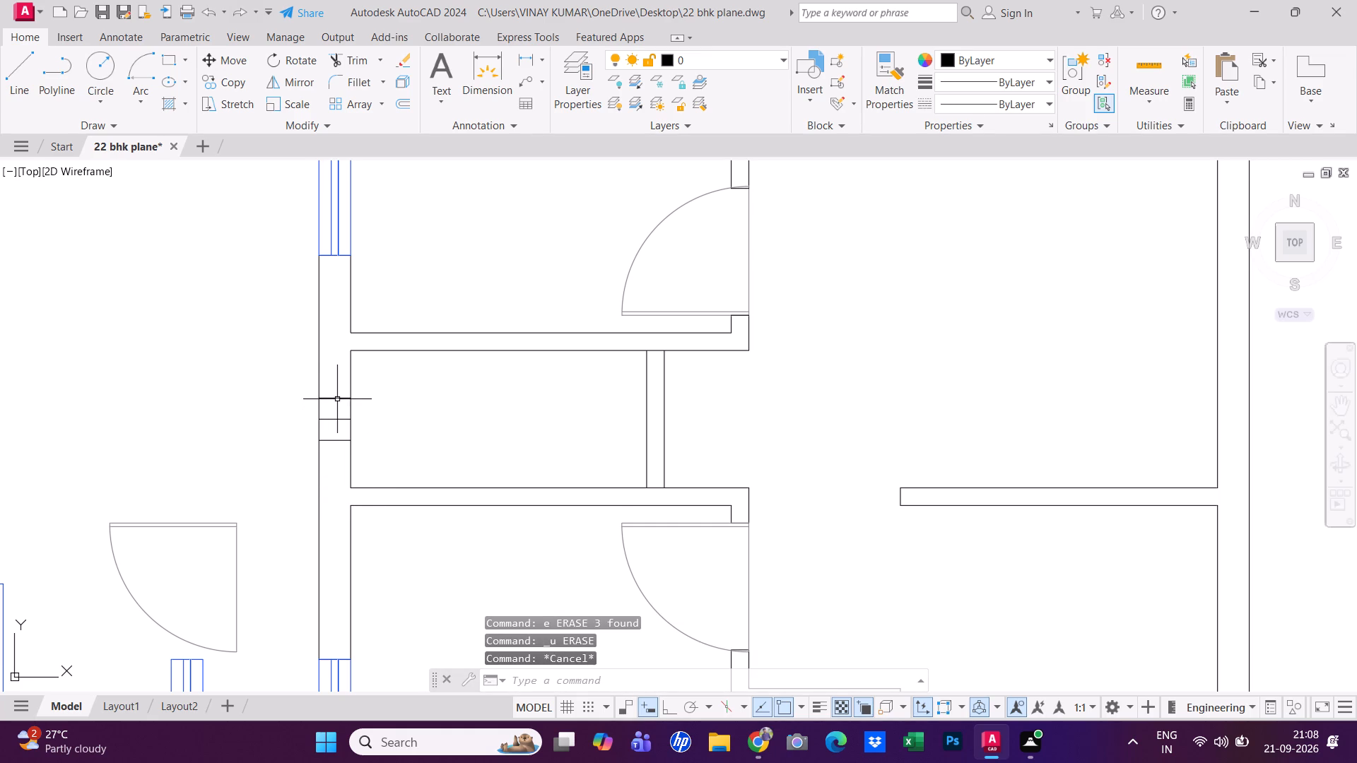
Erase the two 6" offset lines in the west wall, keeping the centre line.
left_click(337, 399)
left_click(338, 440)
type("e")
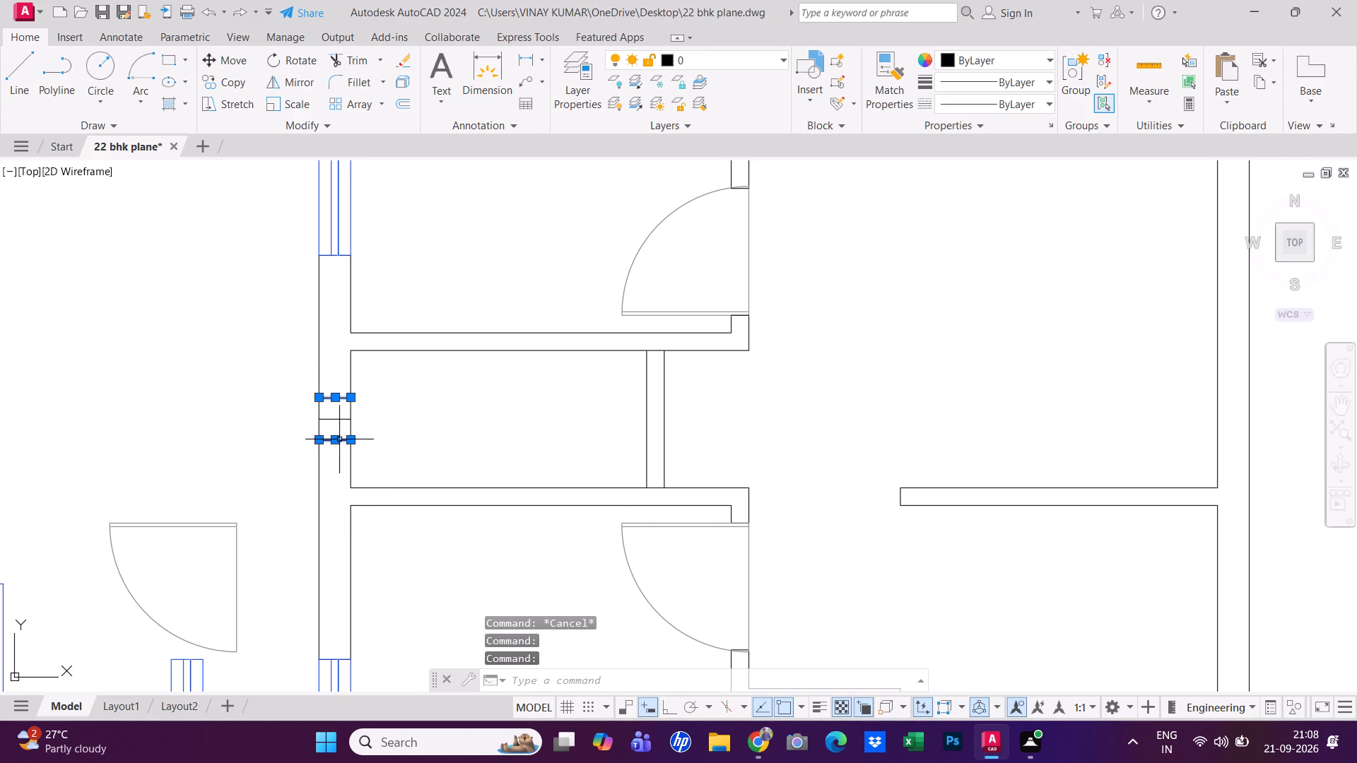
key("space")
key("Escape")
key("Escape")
Offset the centre line across the small middle room's west wall by 8" to the north and south.
type("o 8\"")
key("Return")
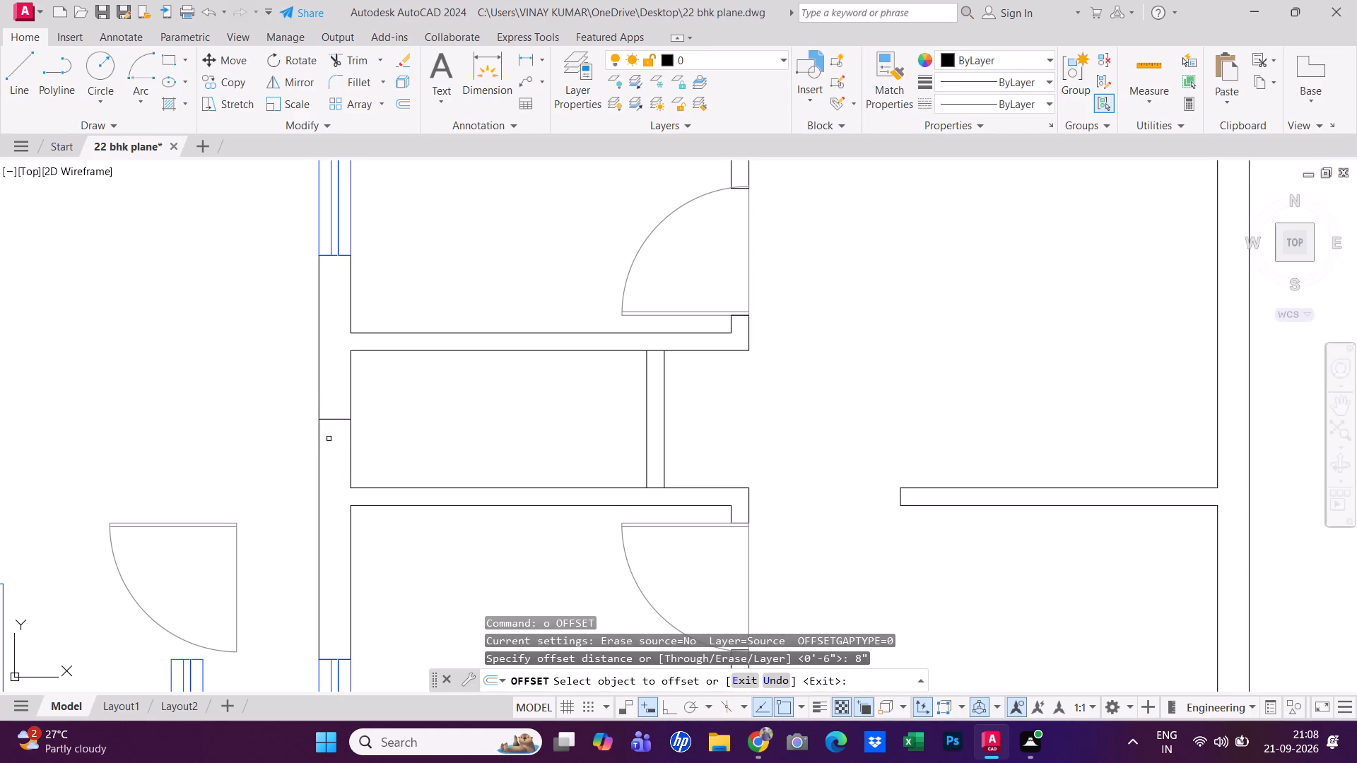
left_click(338, 418)
left_click(340, 379)
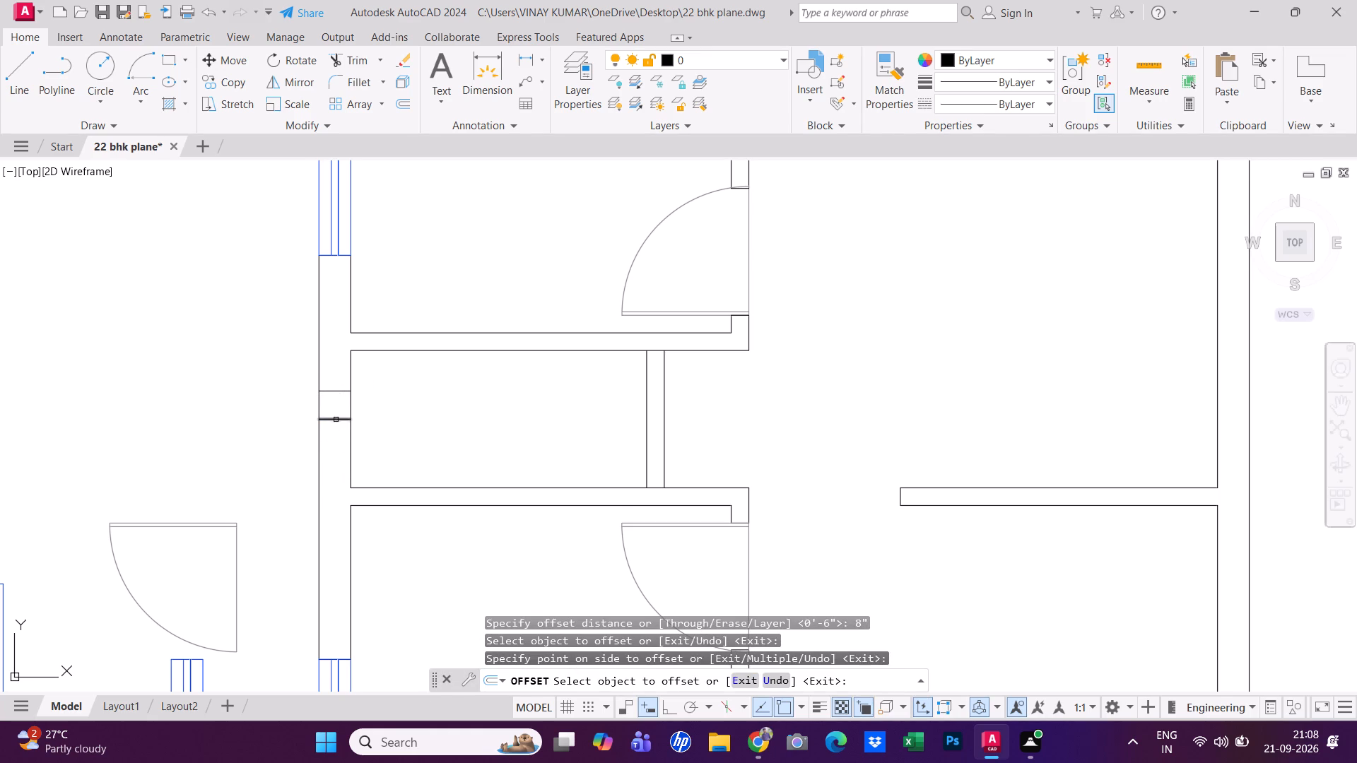
left_click(336, 420)
left_click(336, 486)
key("Escape")
Erase the centre line between the two 8" offset lines in the west wall.
left_click(337, 419)
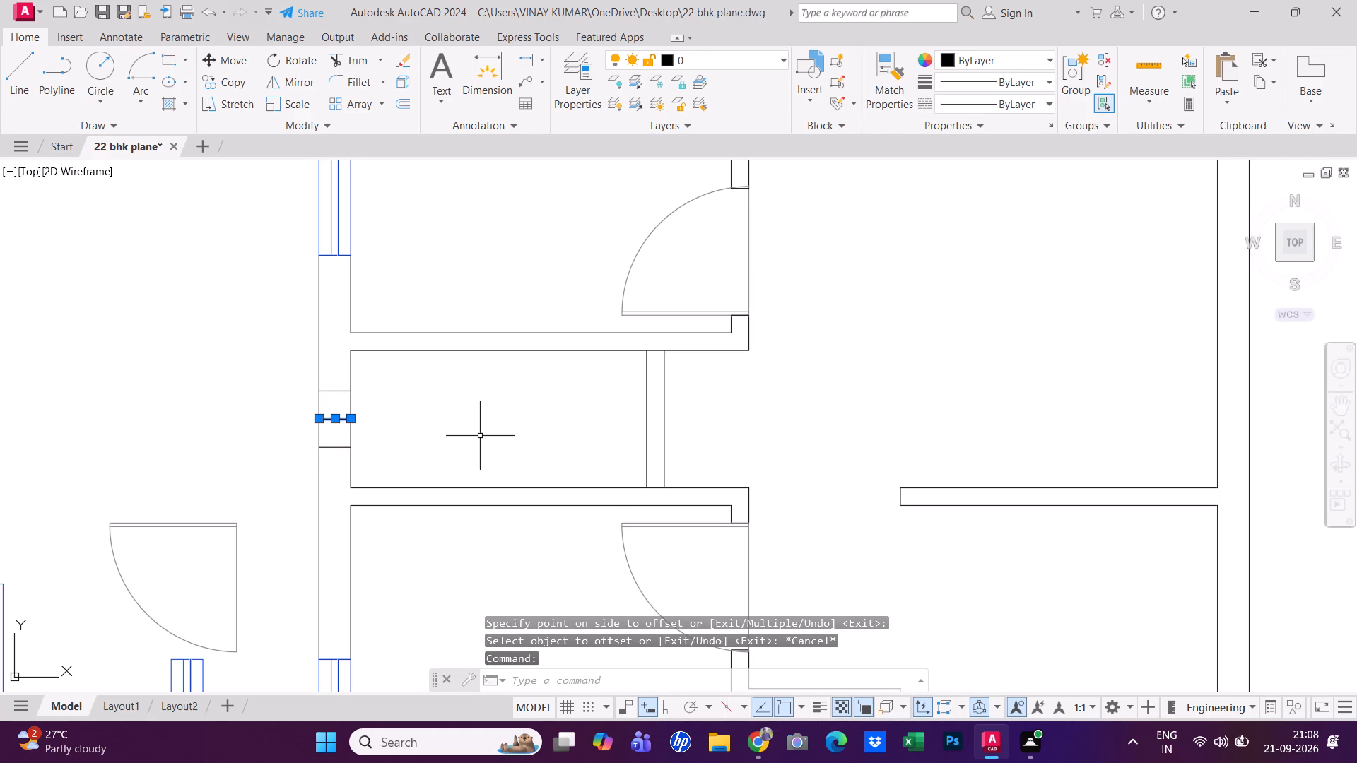
type("e")
key("space")
key("Escape")
key("Escape")
key("Escape")
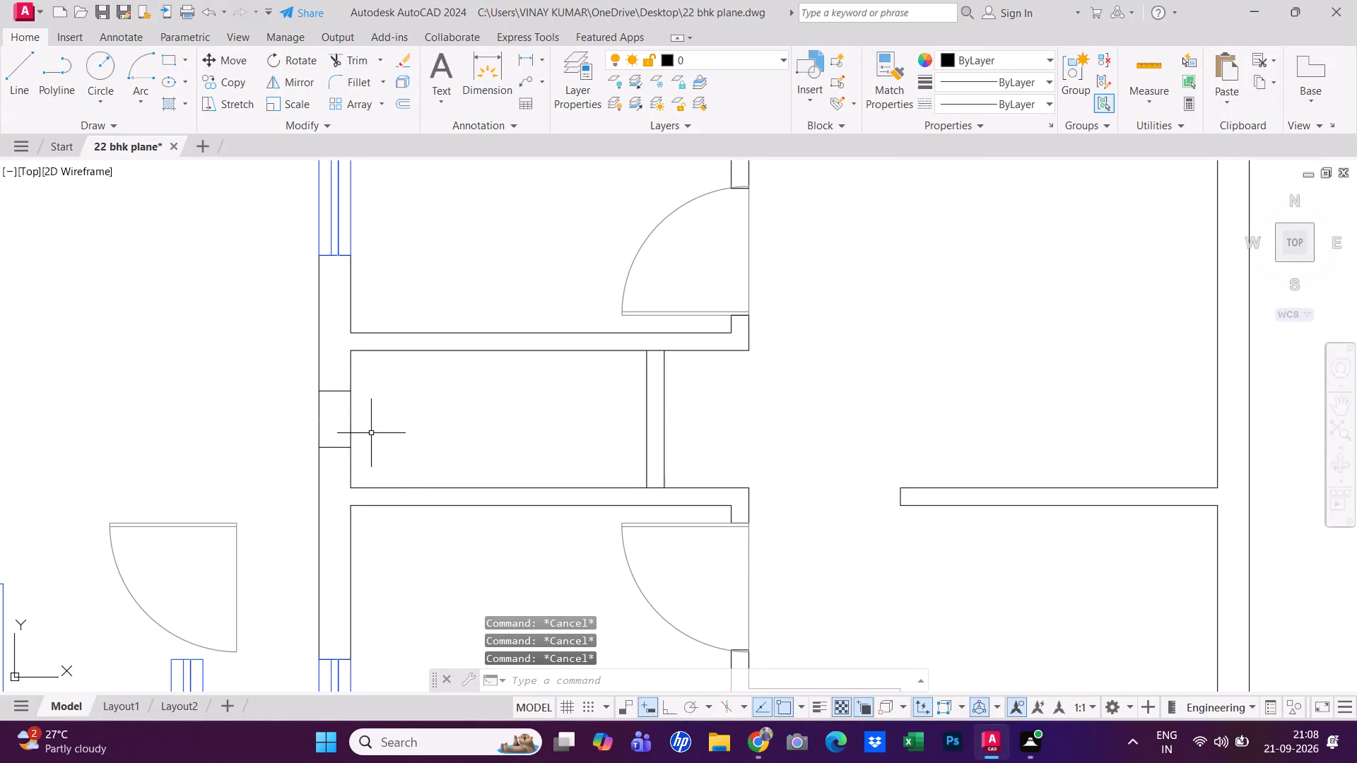
Trim the west wall lines between the two 8" offset lines to open the small middle room's window gap.
key("t")
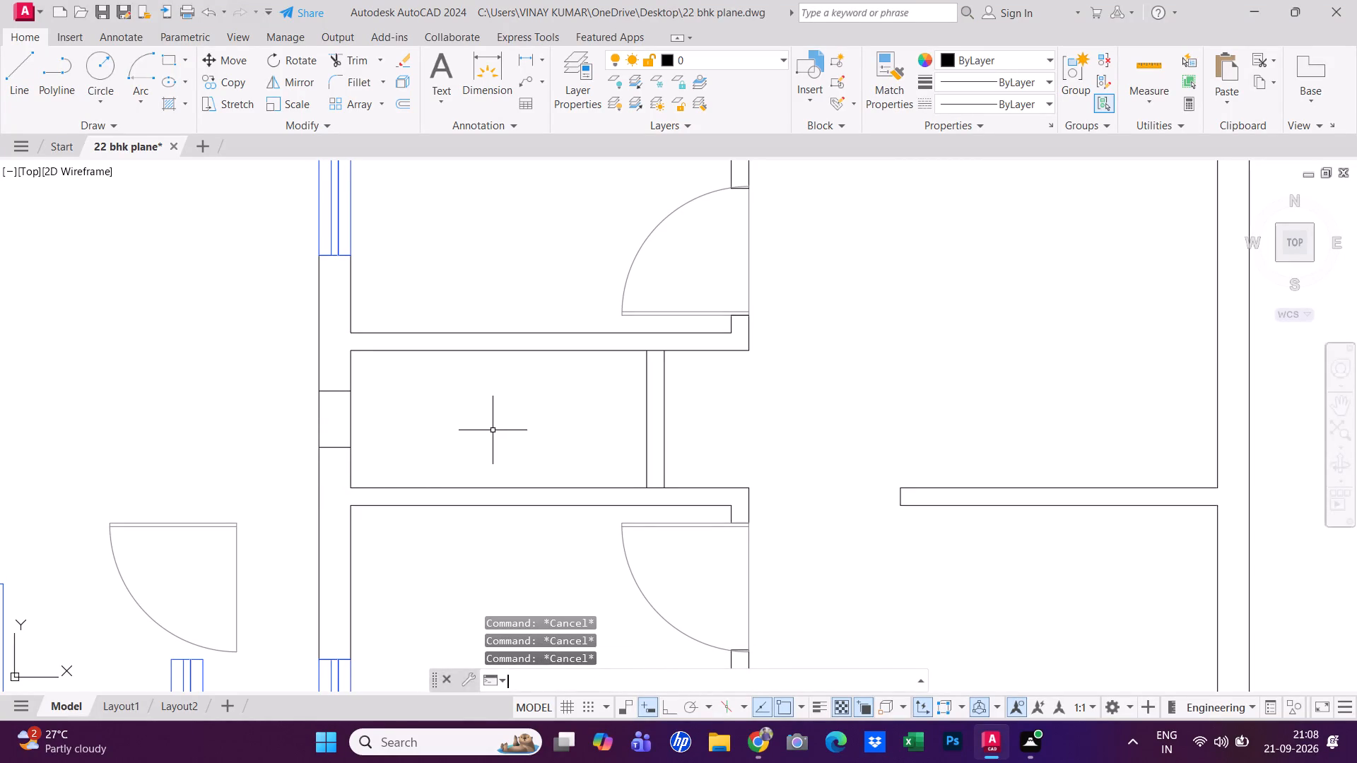
key("r")
key("space")
left_click(398, 426)
left_click(201, 425)
key("Escape")
key("Escape")
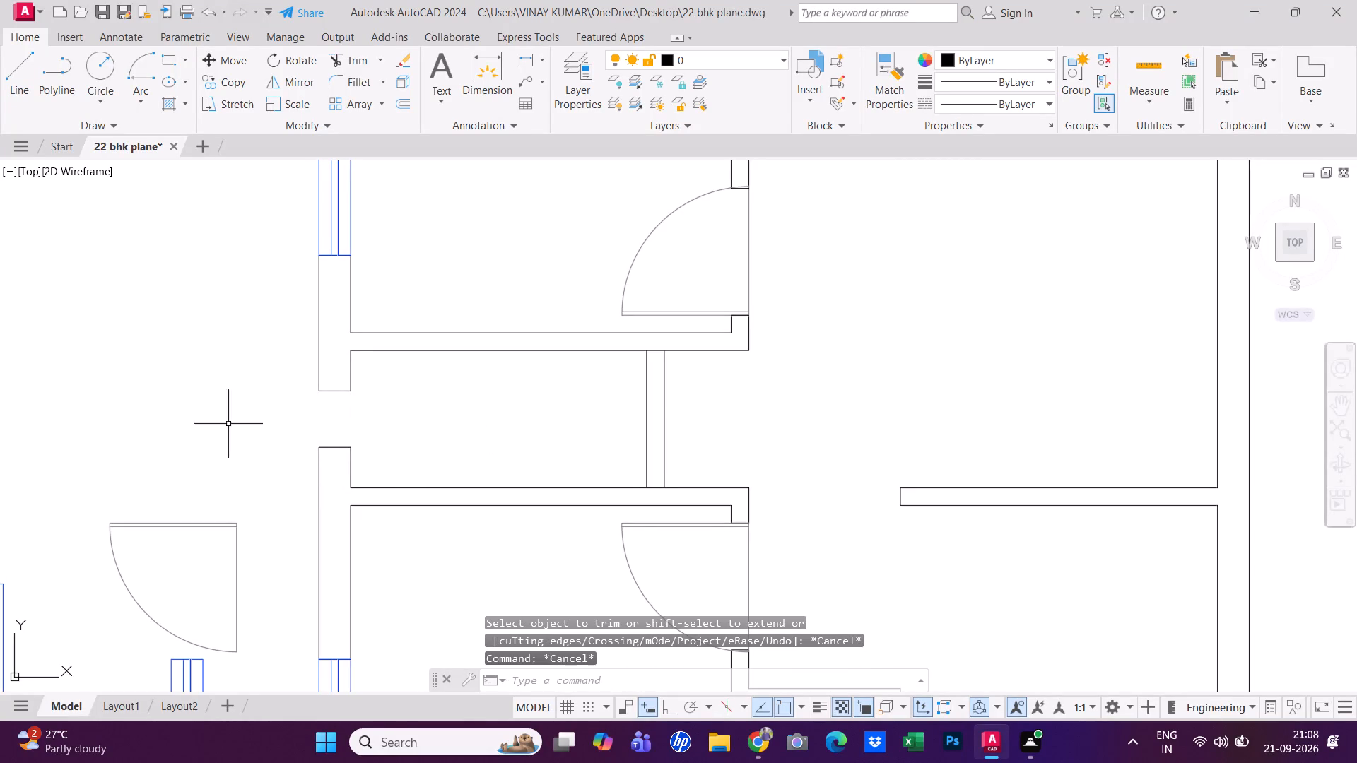
Copy the two end lines of the small window opening and paste them outside the house, west of the opening.
left_click(330, 448)
left_click(333, 389)
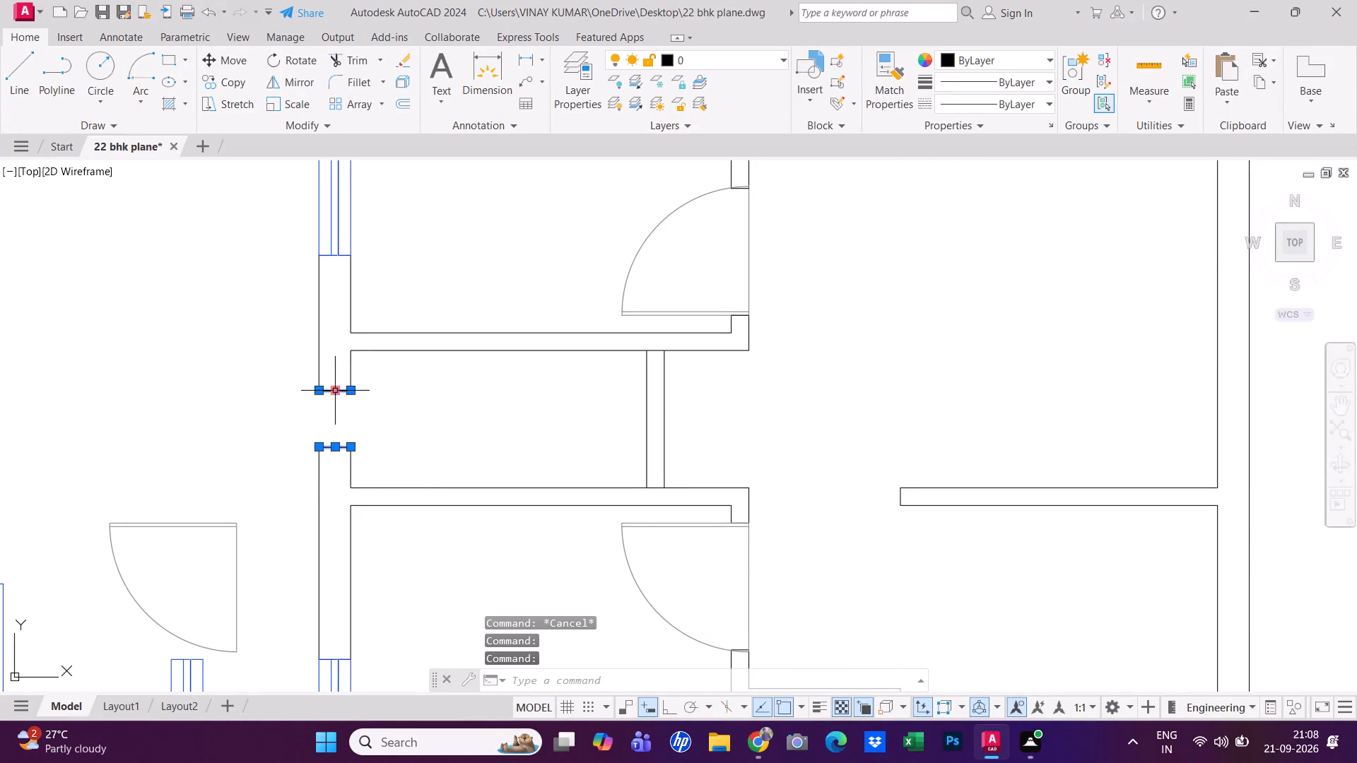
key("ctrl+c")
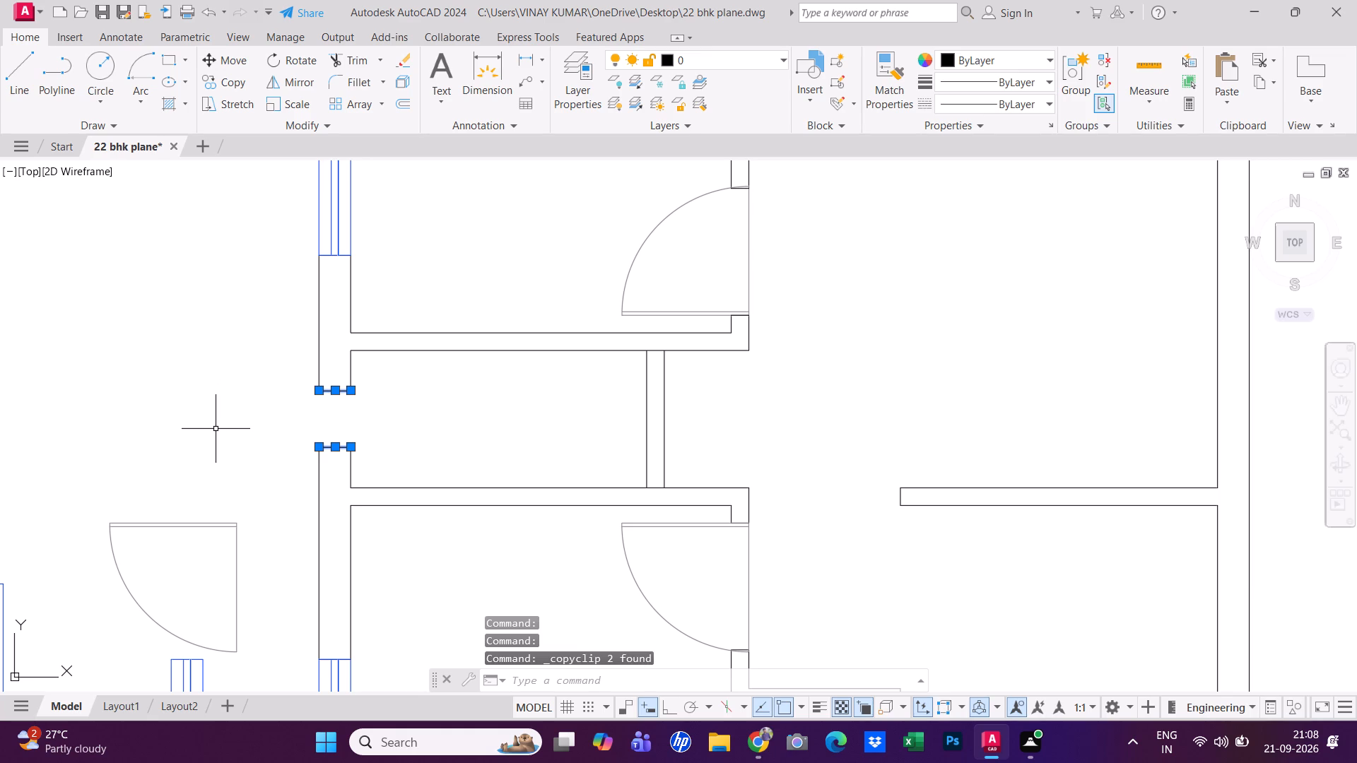
key("ctrl+v")
left_click(148, 426)
key("Escape")
key("Escape")
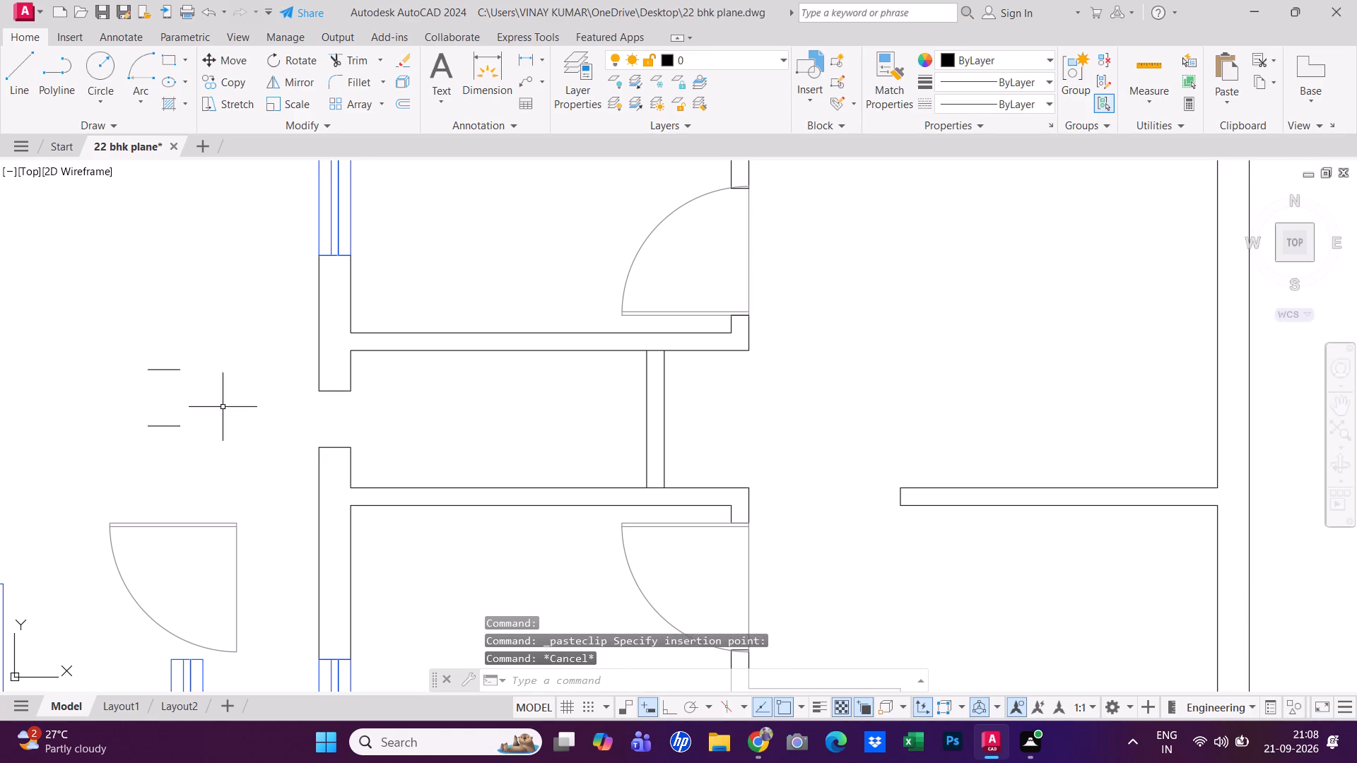
Draw two vertical lines joining the ends of the pasted lines to close them into a window rectangle.
scroll(180, 442, "up", 2)
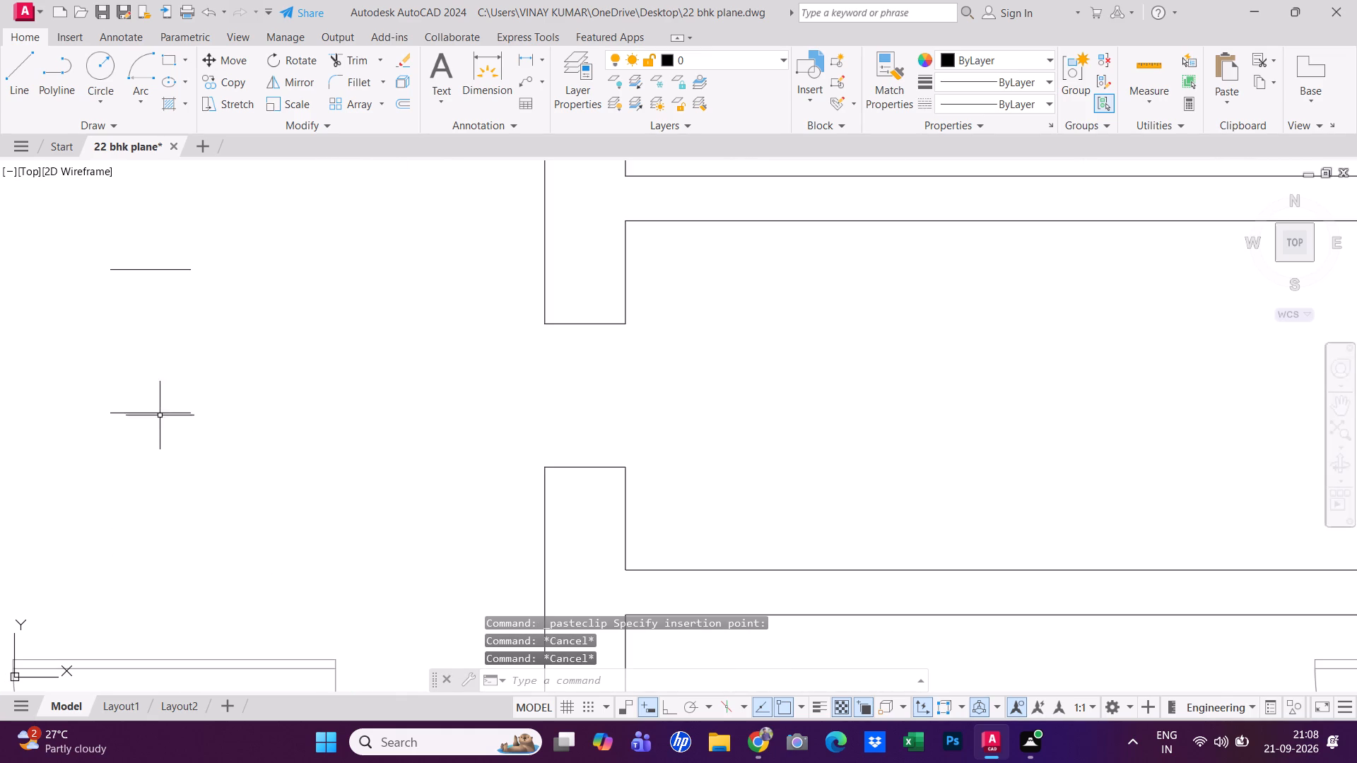
left_click(7, 82)
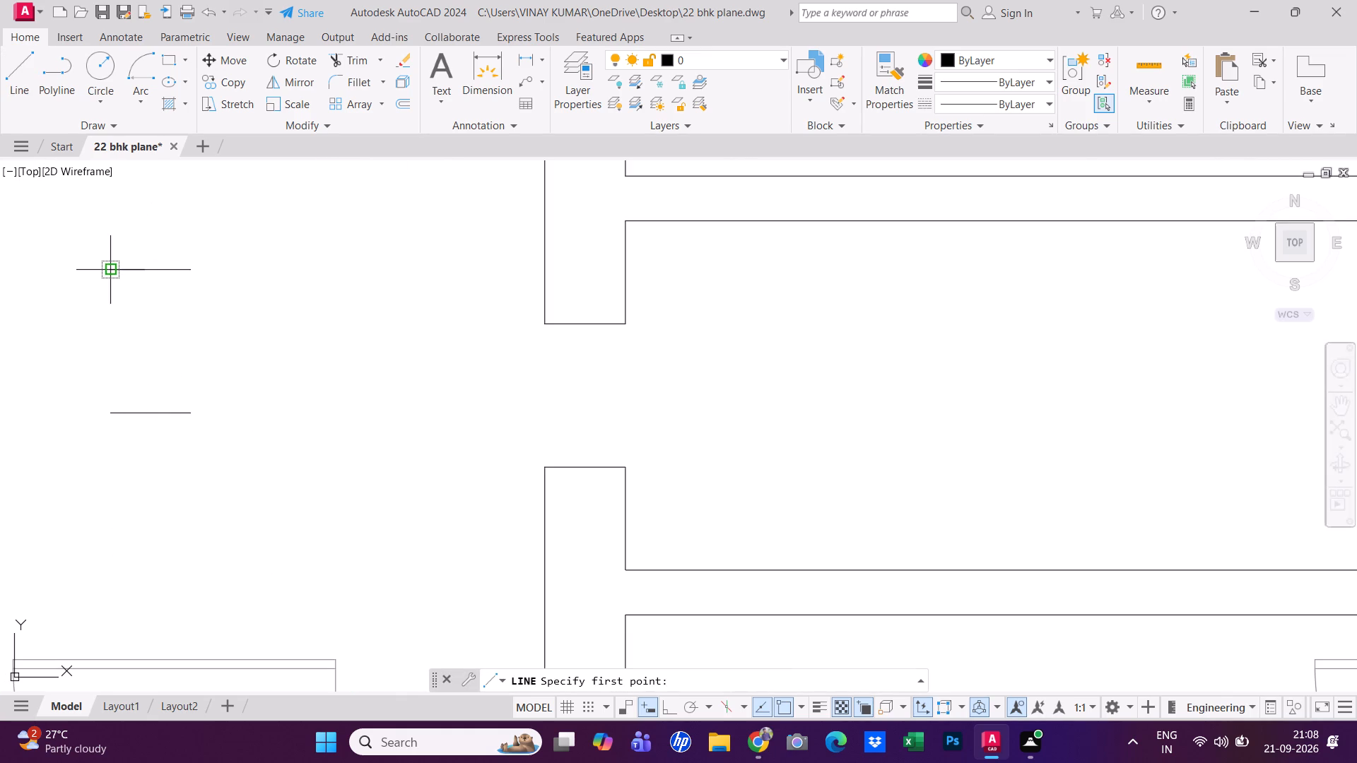
left_click_drag(109, 273, 109, 280)
left_click(112, 413)
right_click(91, 429)
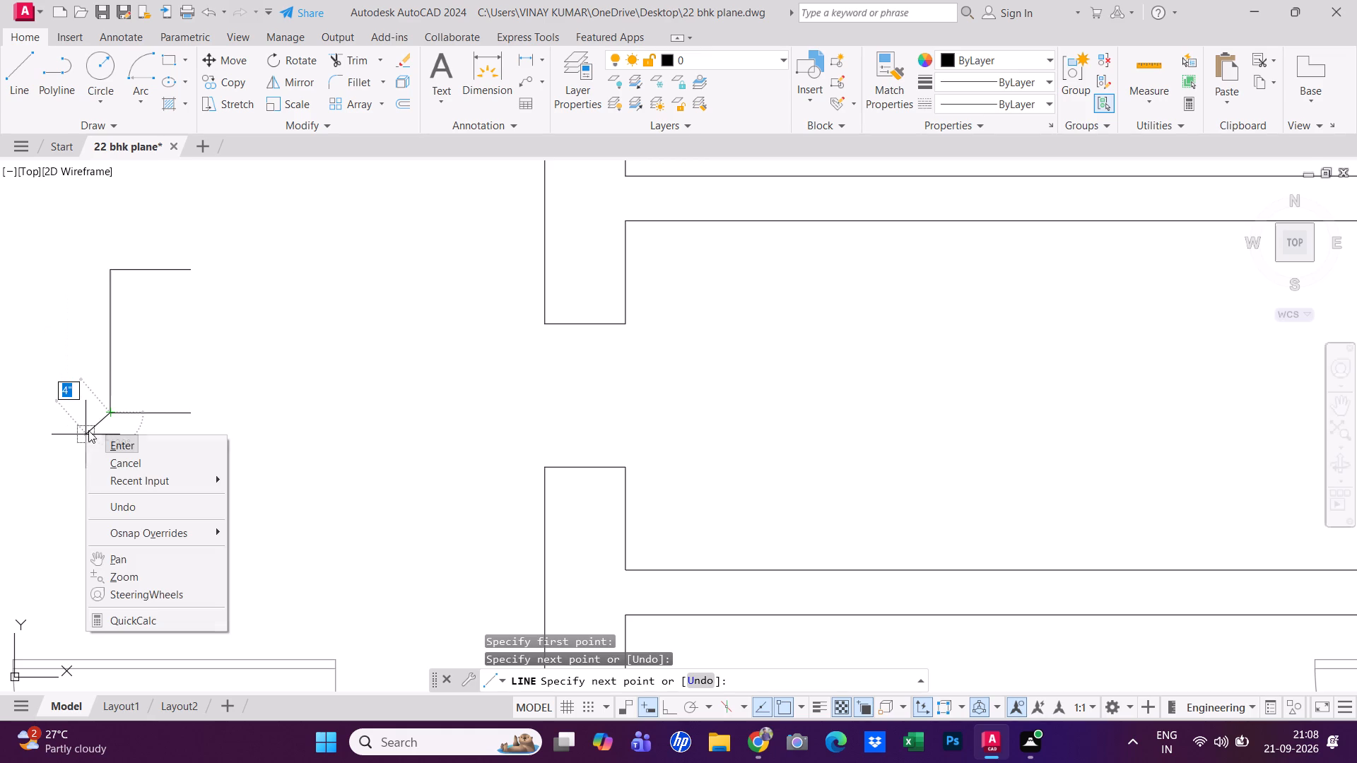
left_click(148, 453)
right_click(143, 452)
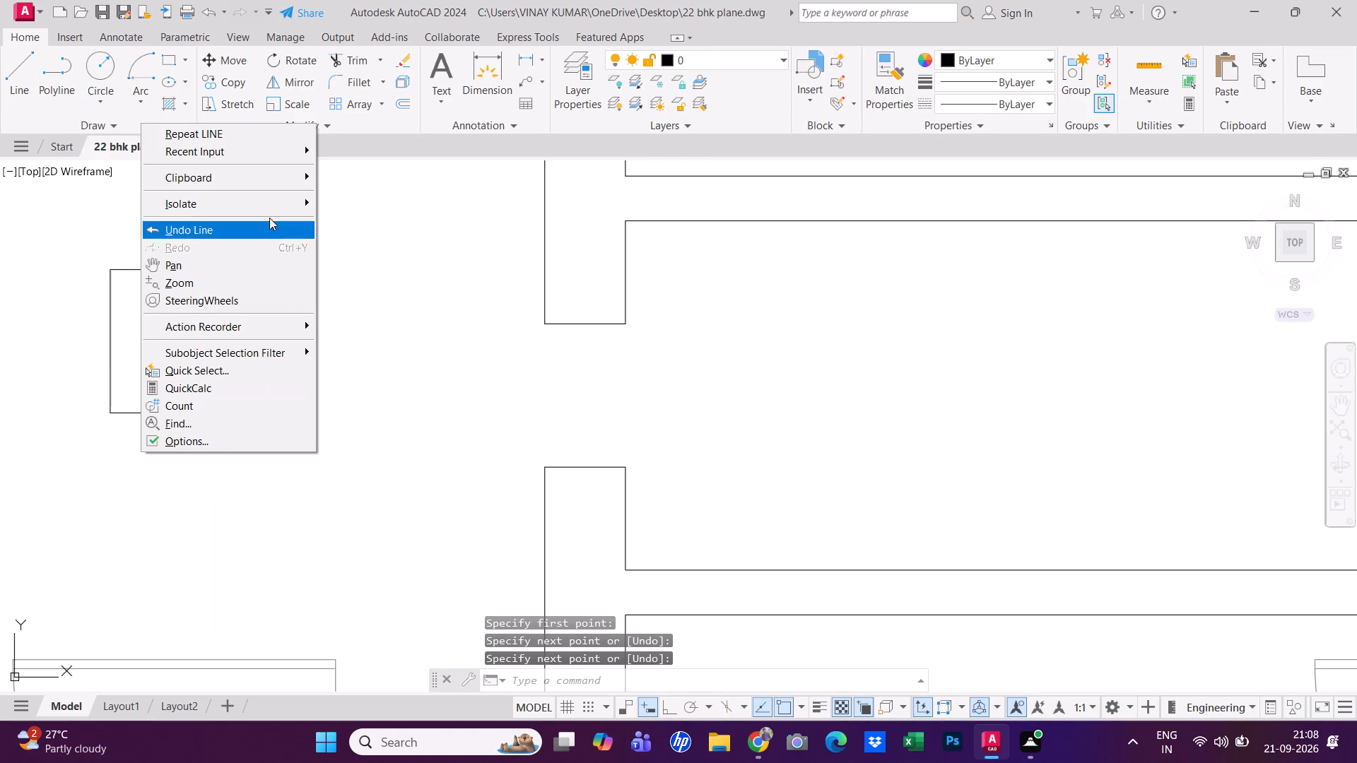
left_click(290, 134)
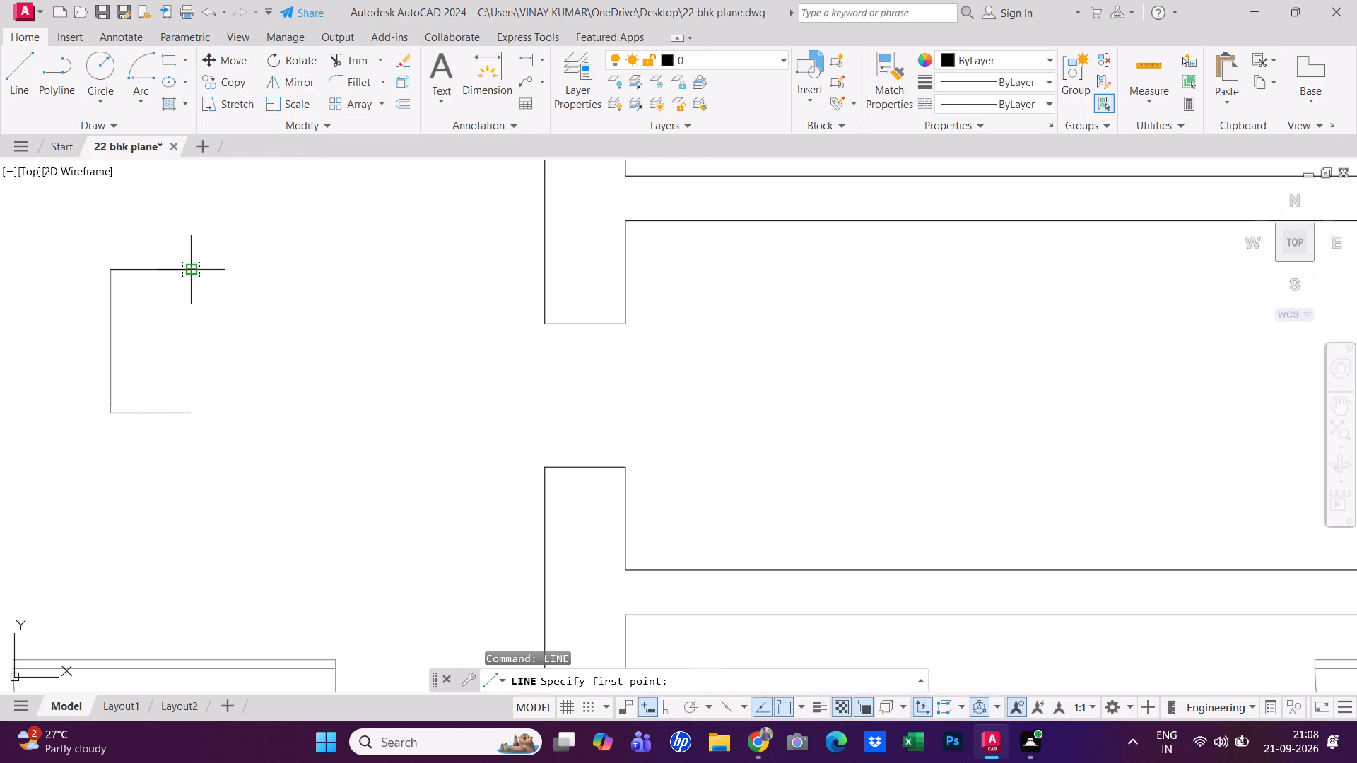
left_click(191, 272)
left_click(193, 414)
right_click(187, 412)
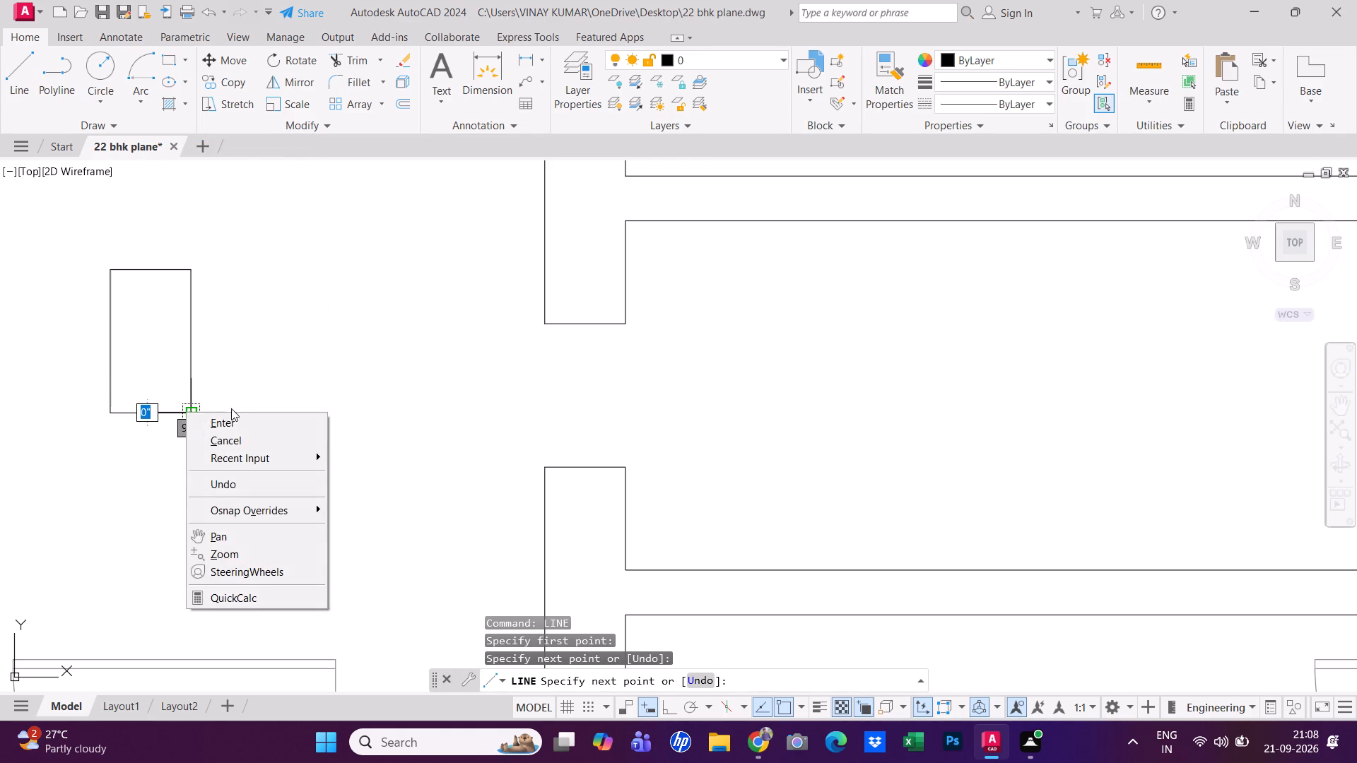
left_click(233, 419)
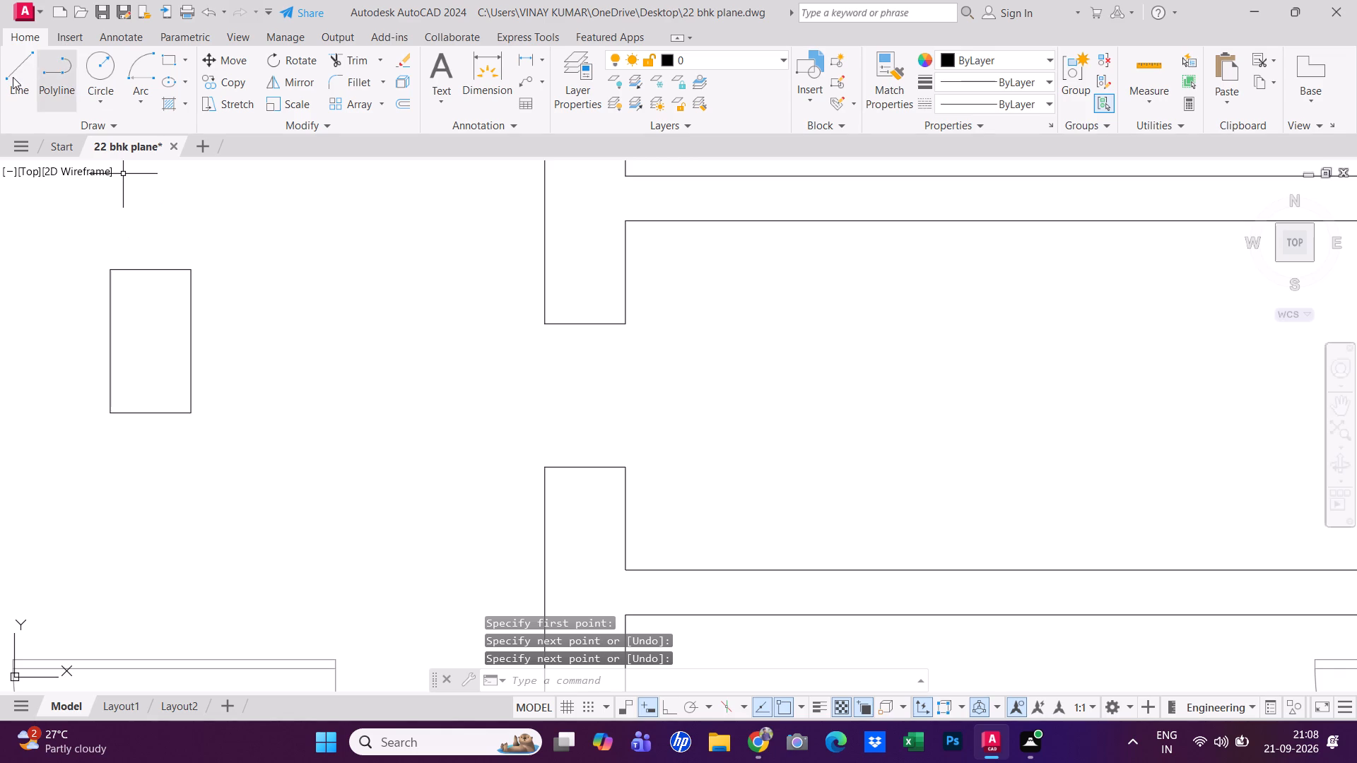
Draw a vertical centre line between the midpoints of the window rectangle's short sides.
left_click(10, 75)
left_click(149, 272)
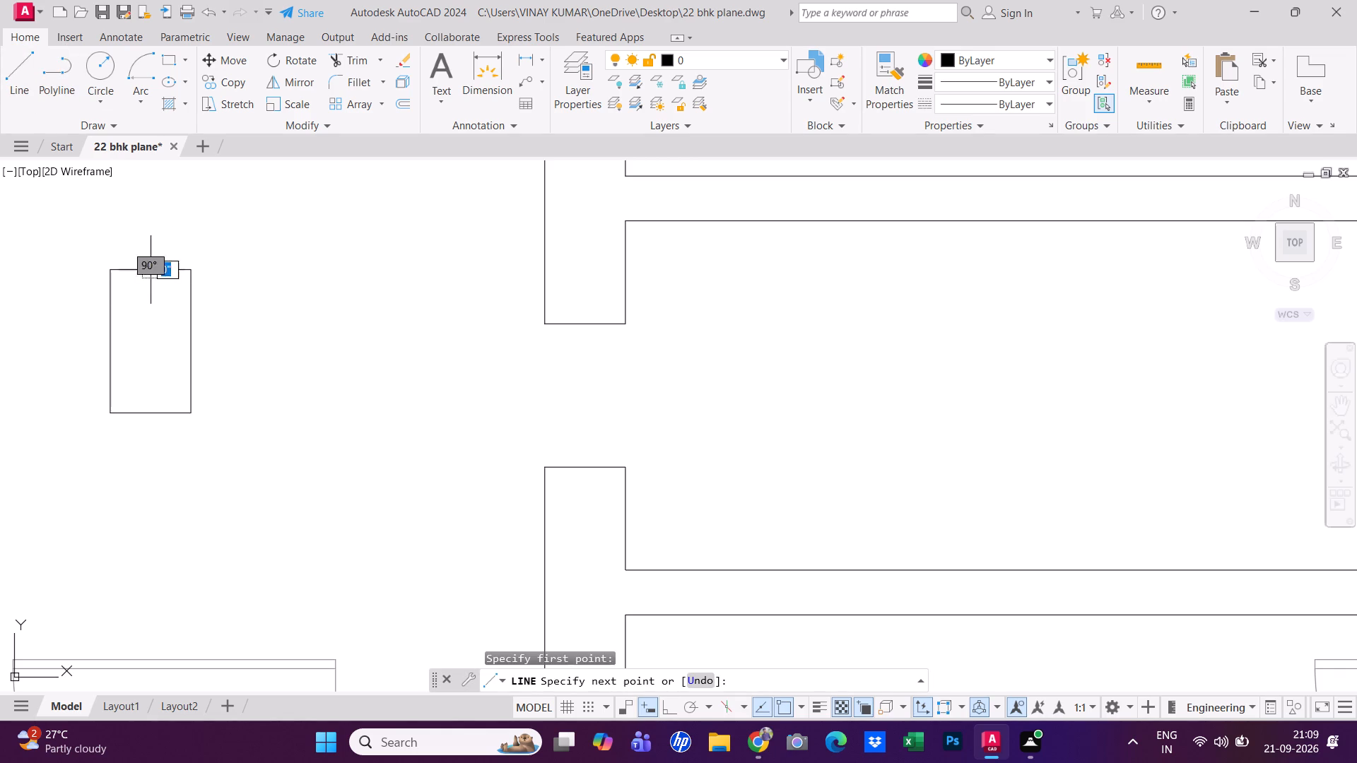
left_click(149, 412)
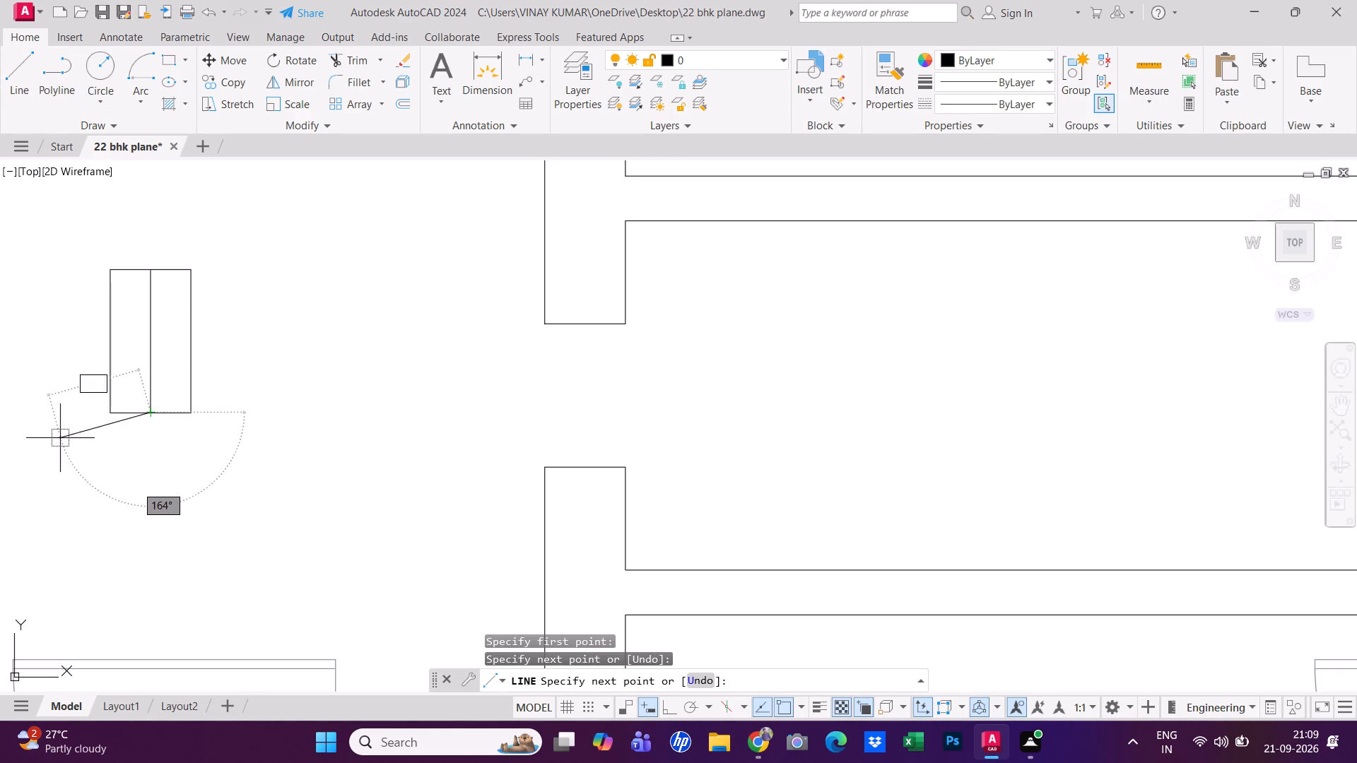
key("Escape")
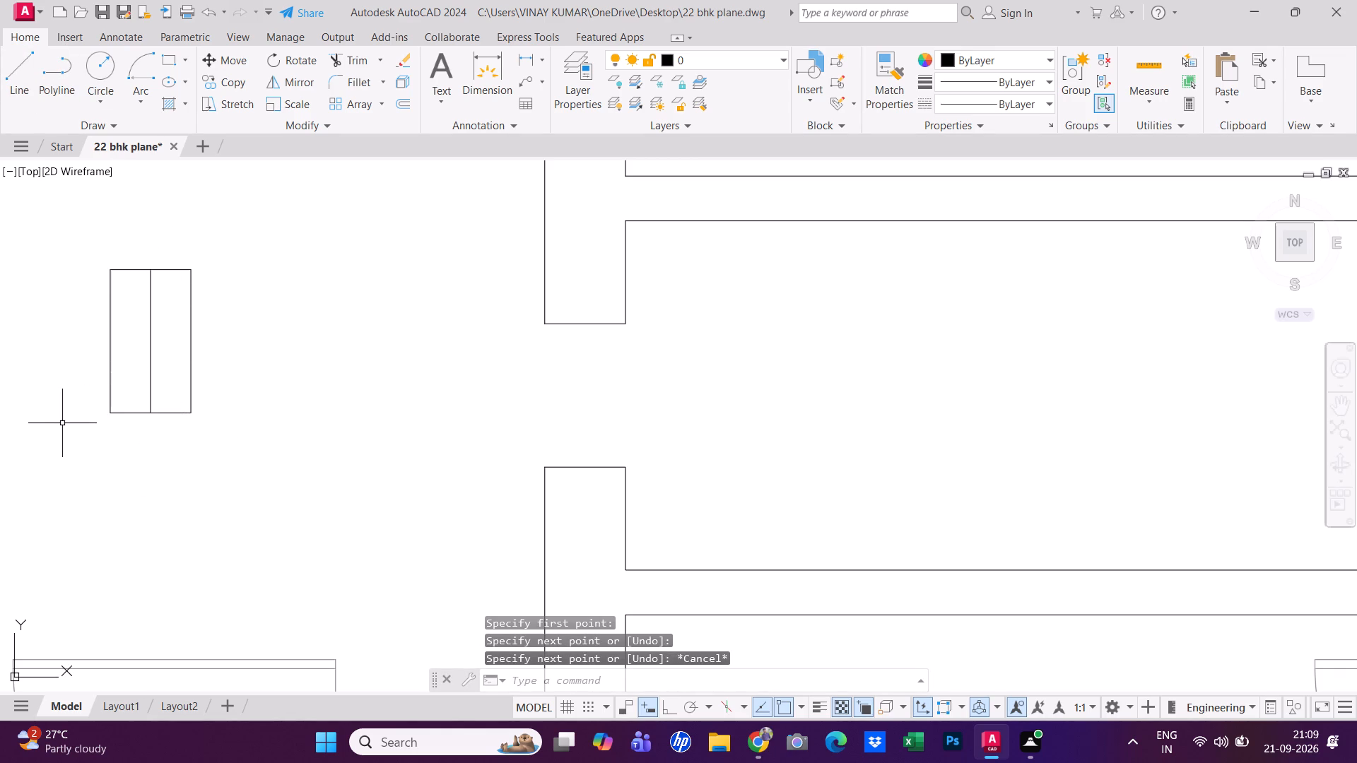
Offset the window rectangle's centre line by 1" to the east and west.
type("o")
key("space")
type("1\"")
key("Return")
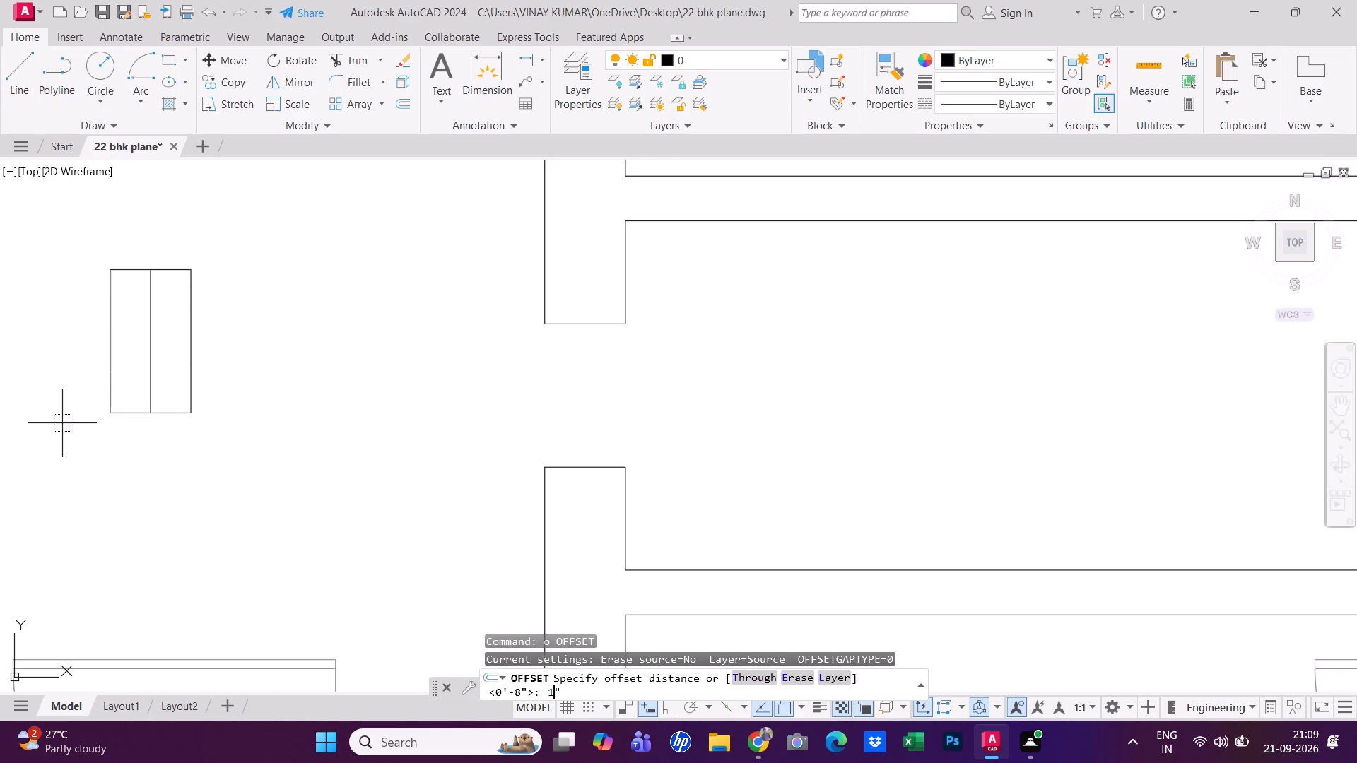
left_click(151, 378)
left_click(171, 374)
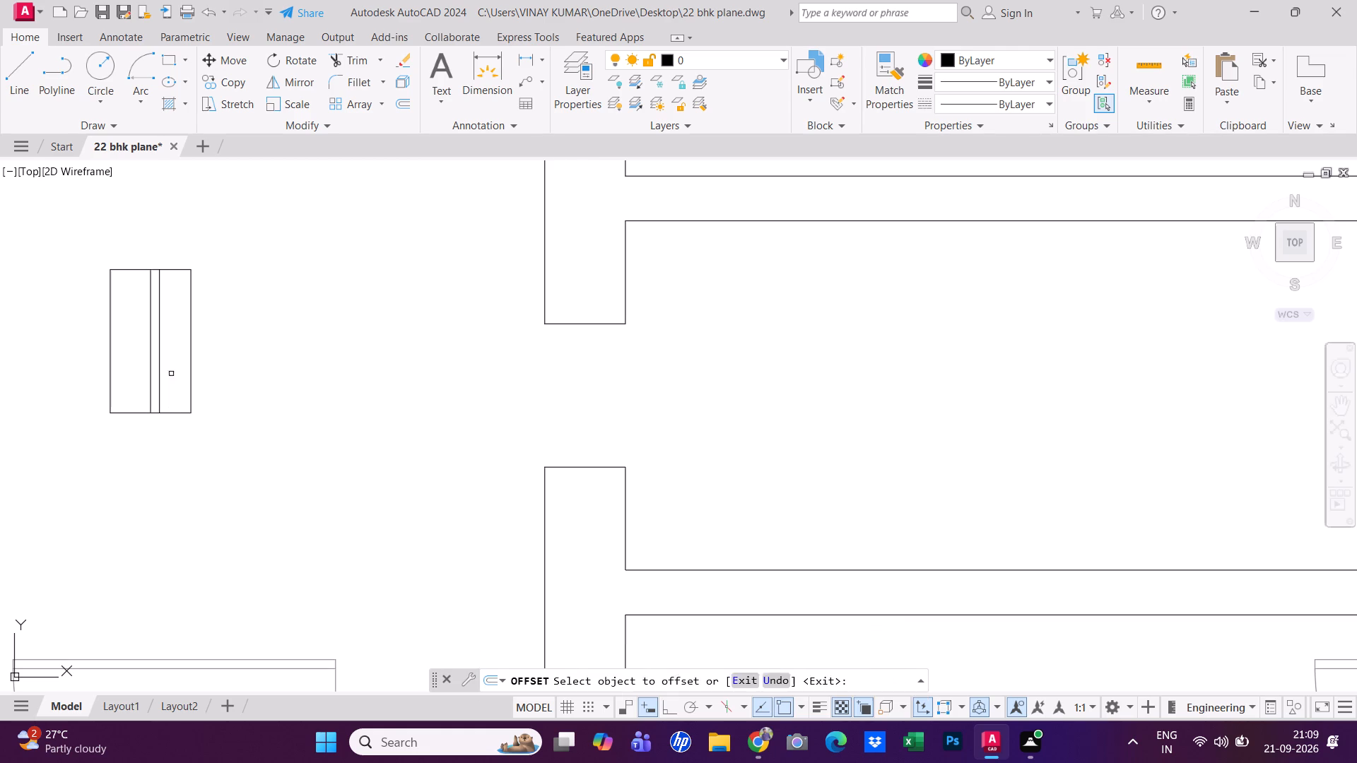
left_click(153, 362)
left_click(110, 361)
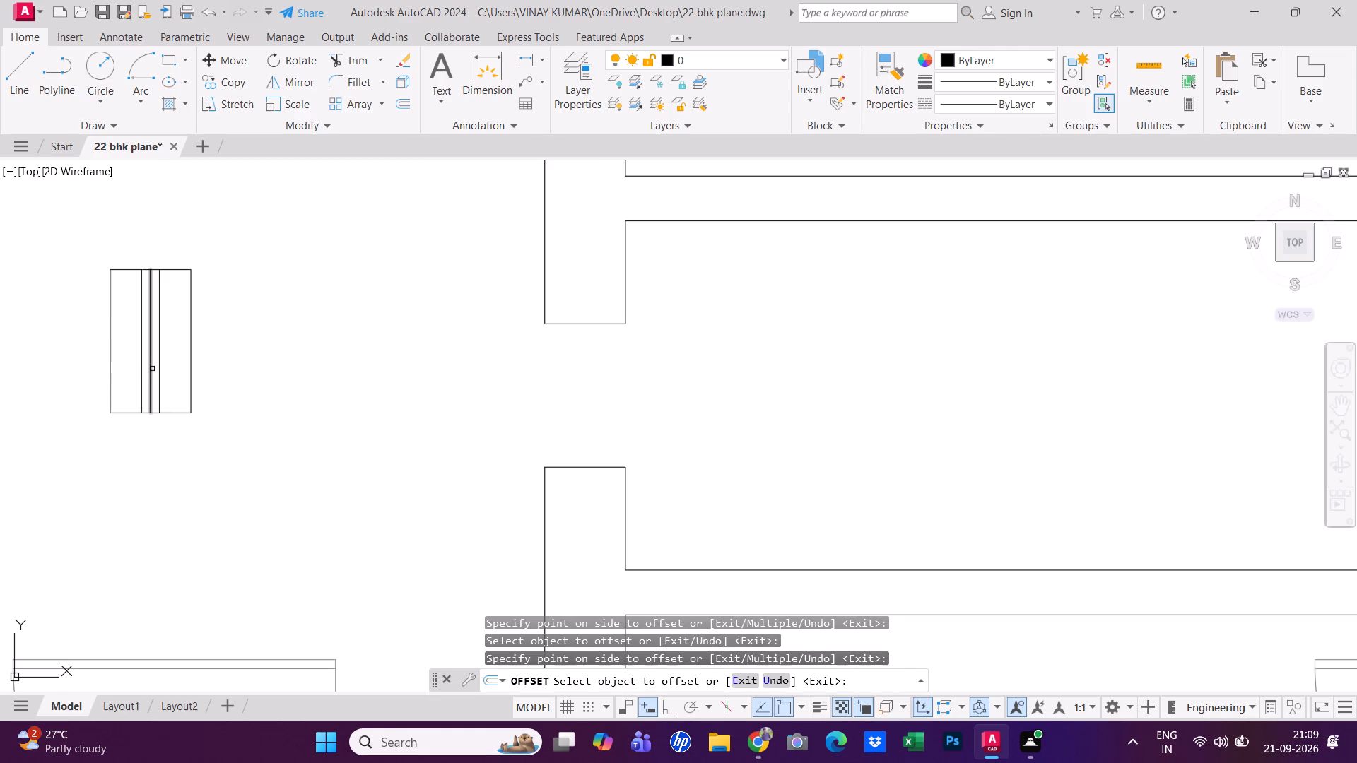
key("Escape")
Erase the centre line between the two 1" offset lines in the small window.
left_click(152, 367)
type("e")
key("space")
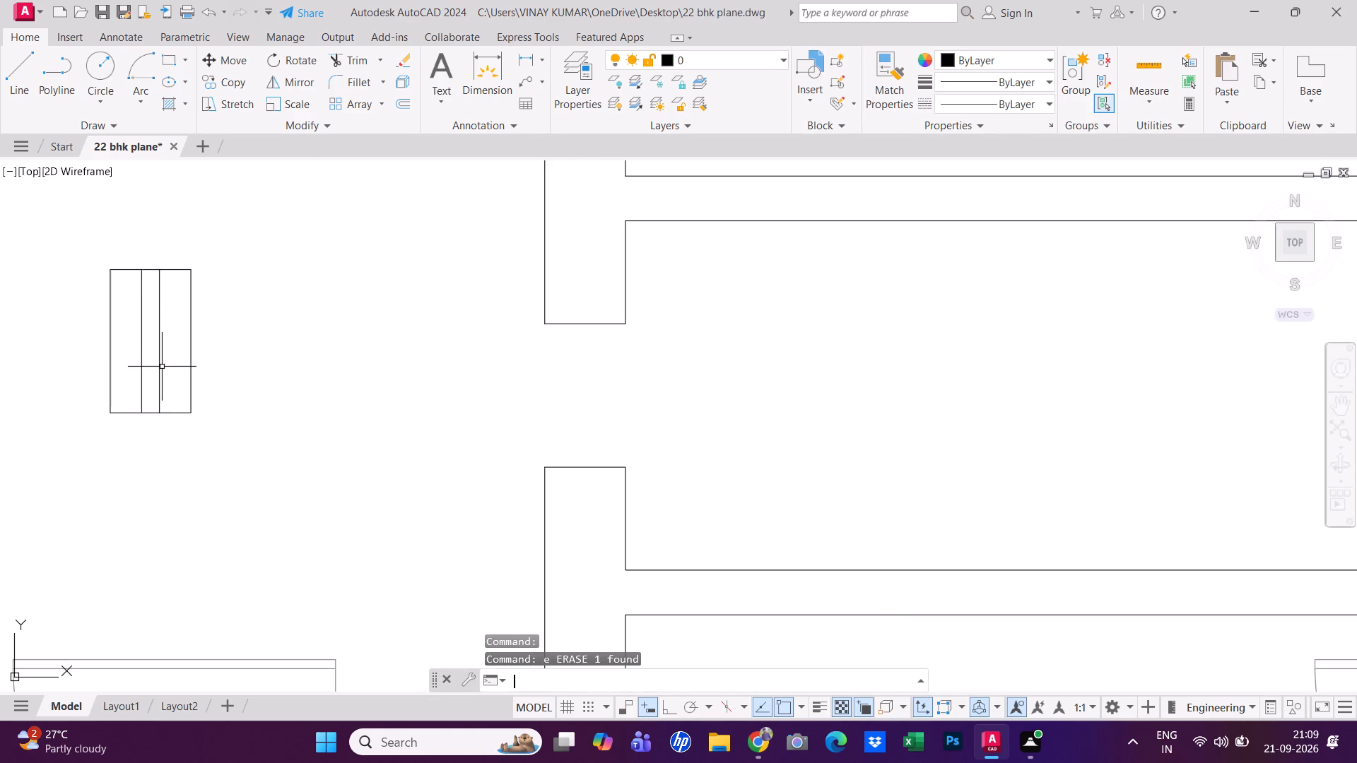
Move all the lines of the small window to the wiondows layer.
left_click(230, 452)
left_click(91, 251)
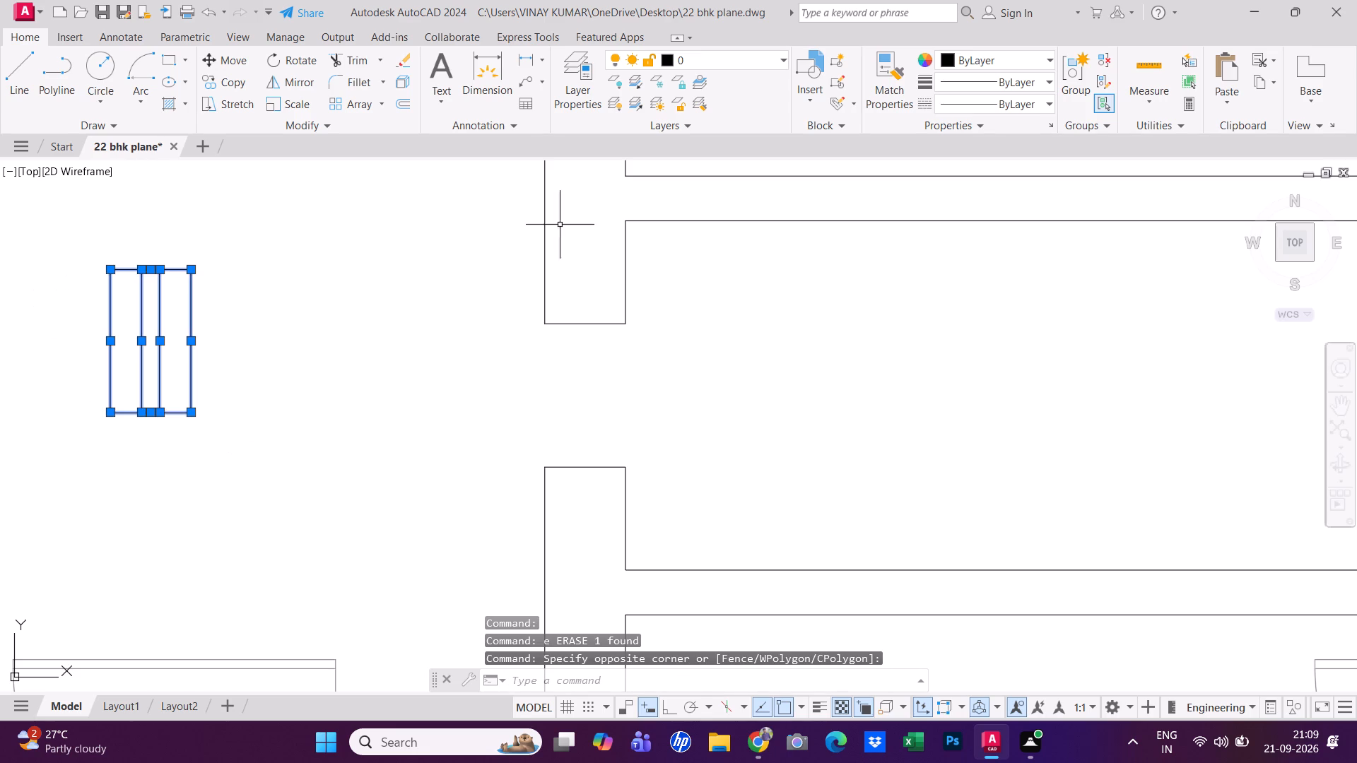
left_click(759, 54)
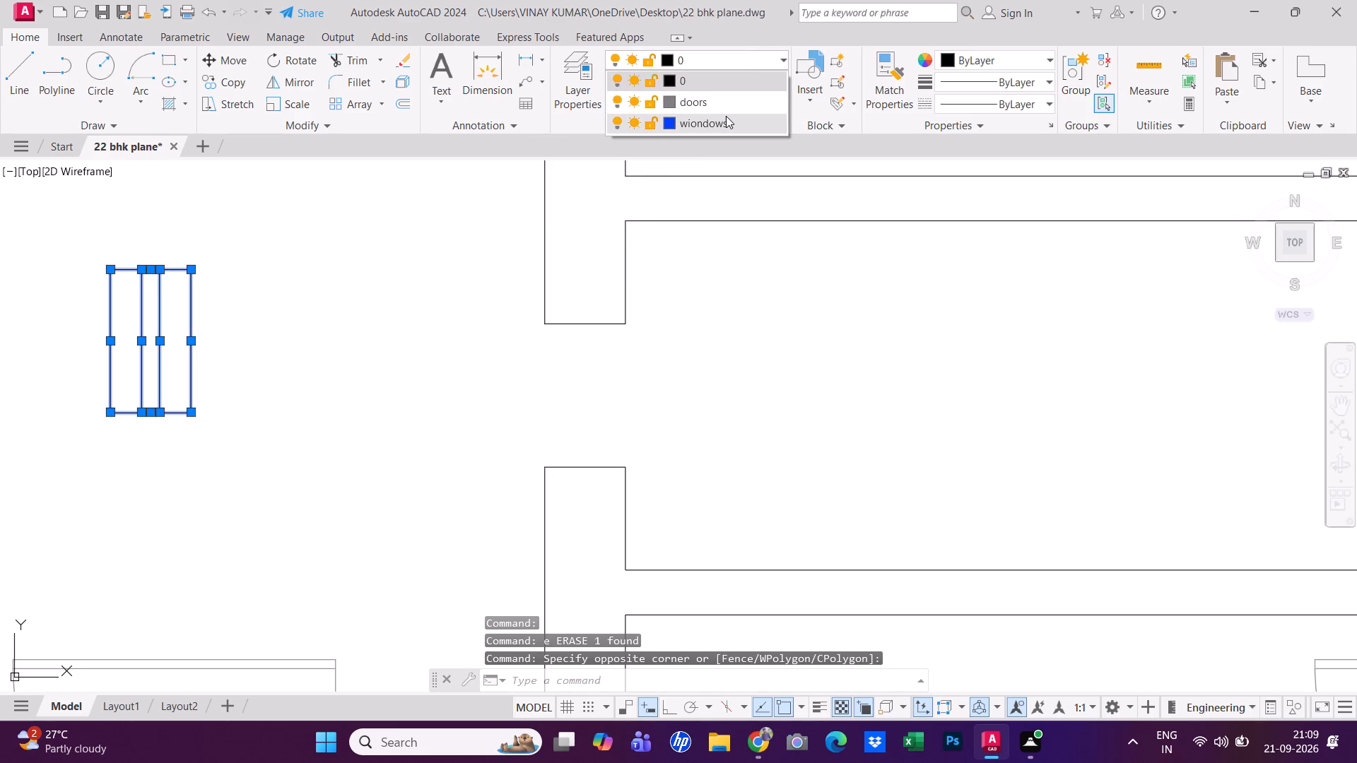
left_click(726, 116)
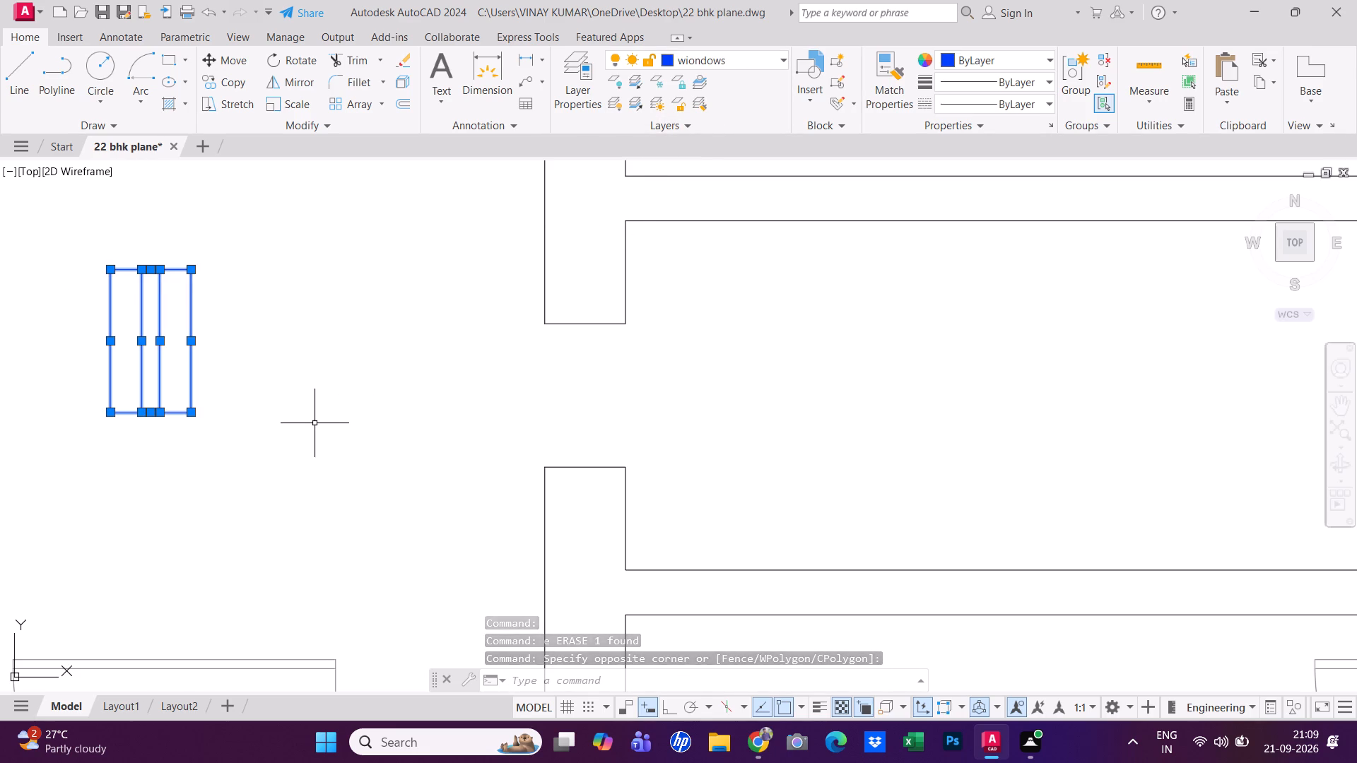
key("Escape")
Group all the lines of the small window into one object.
left_click(301, 452)
left_click(66, 264)
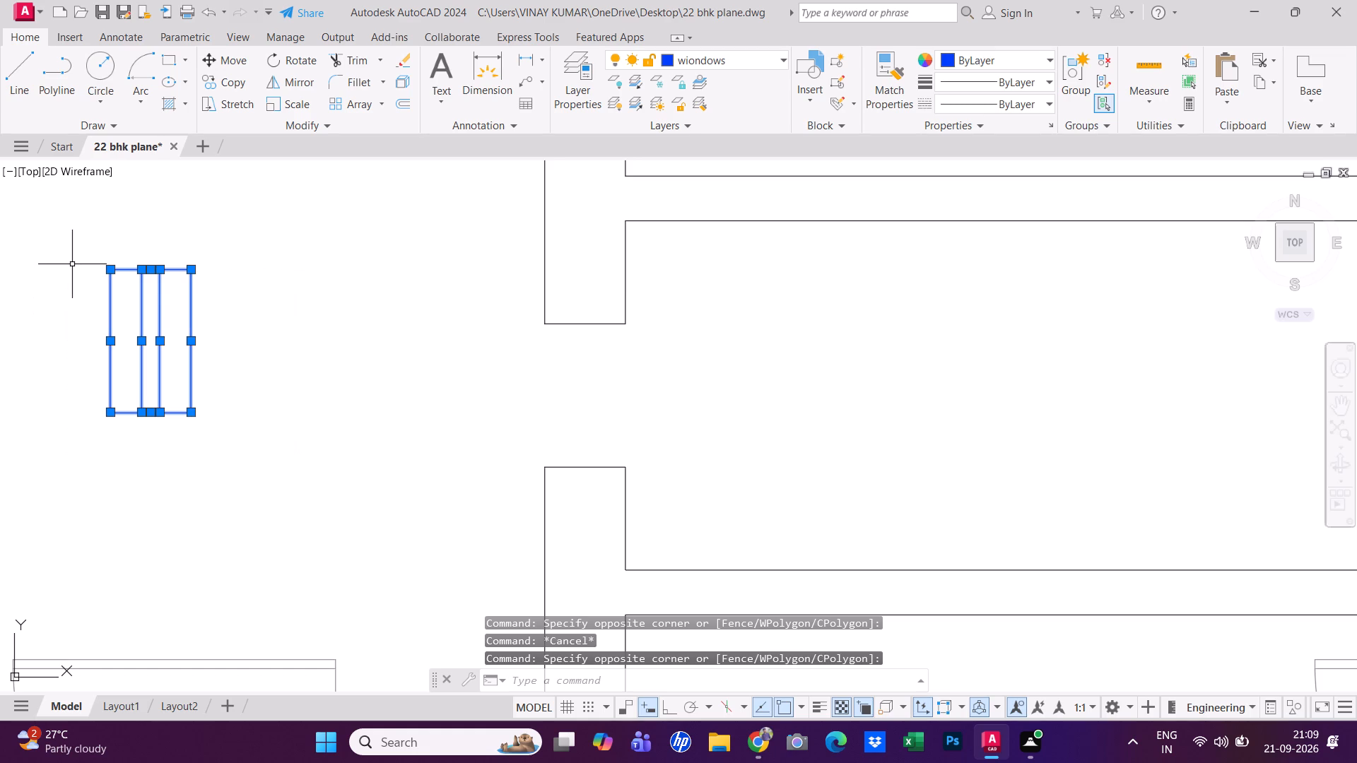
type("g")
key("space")
key("Escape")
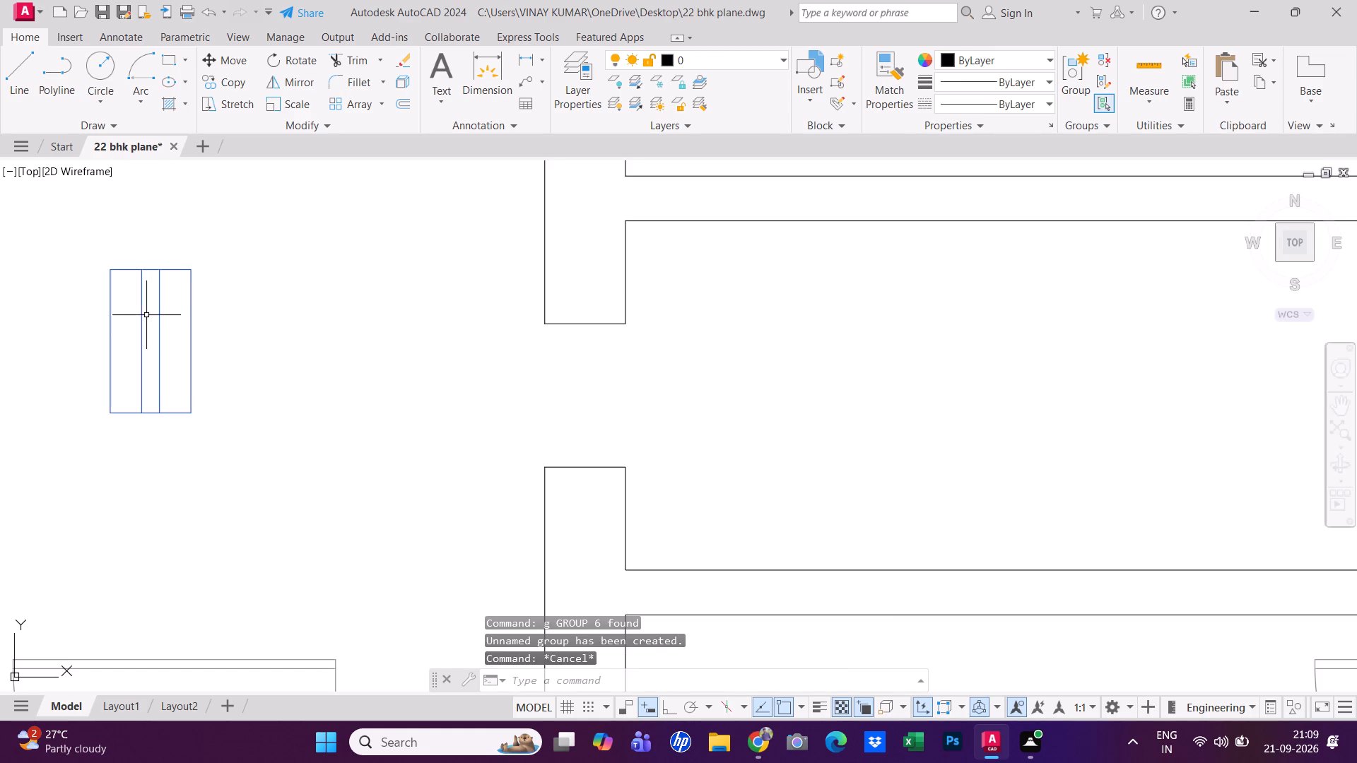
Copy the small window group from its southeast corner into the middle room's west wall opening.
left_click(140, 318)
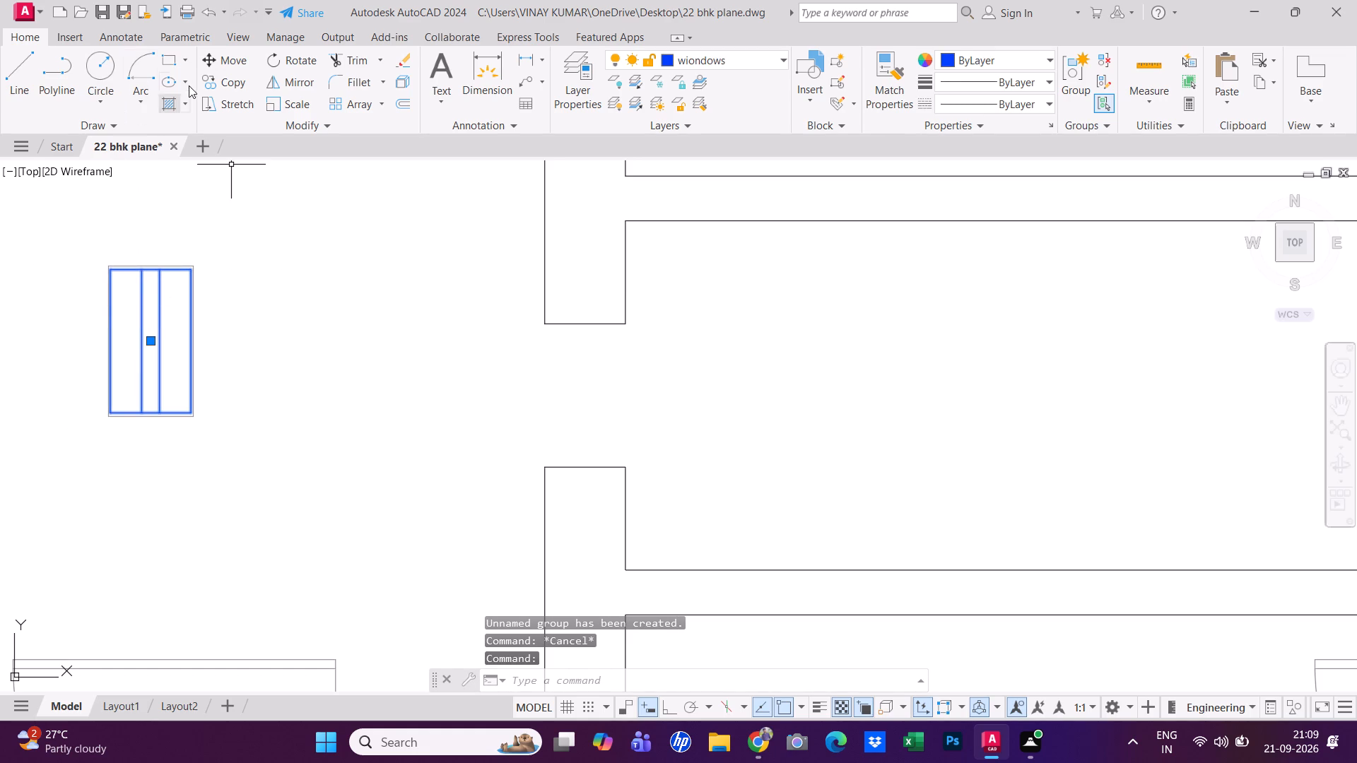
left_click(235, 83)
left_click(189, 418)
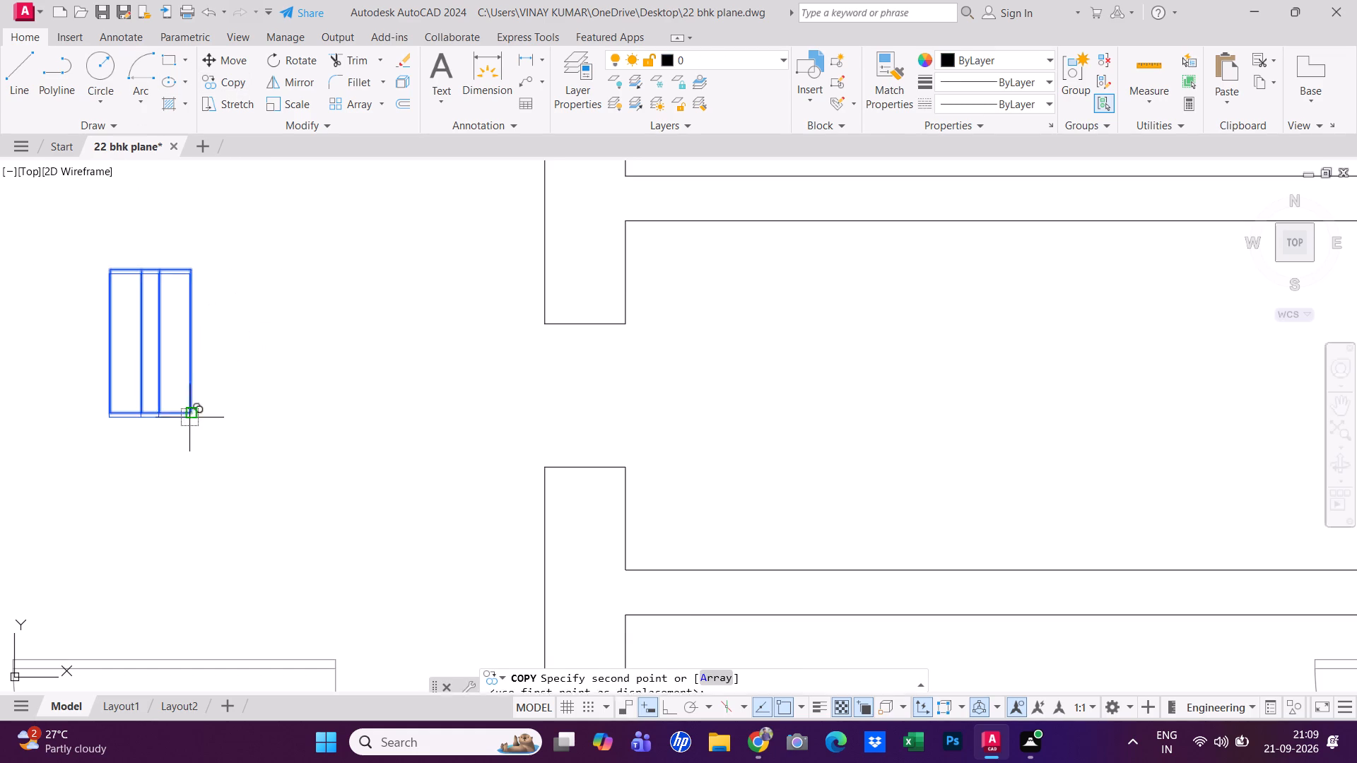
left_click(623, 463)
key("Escape")
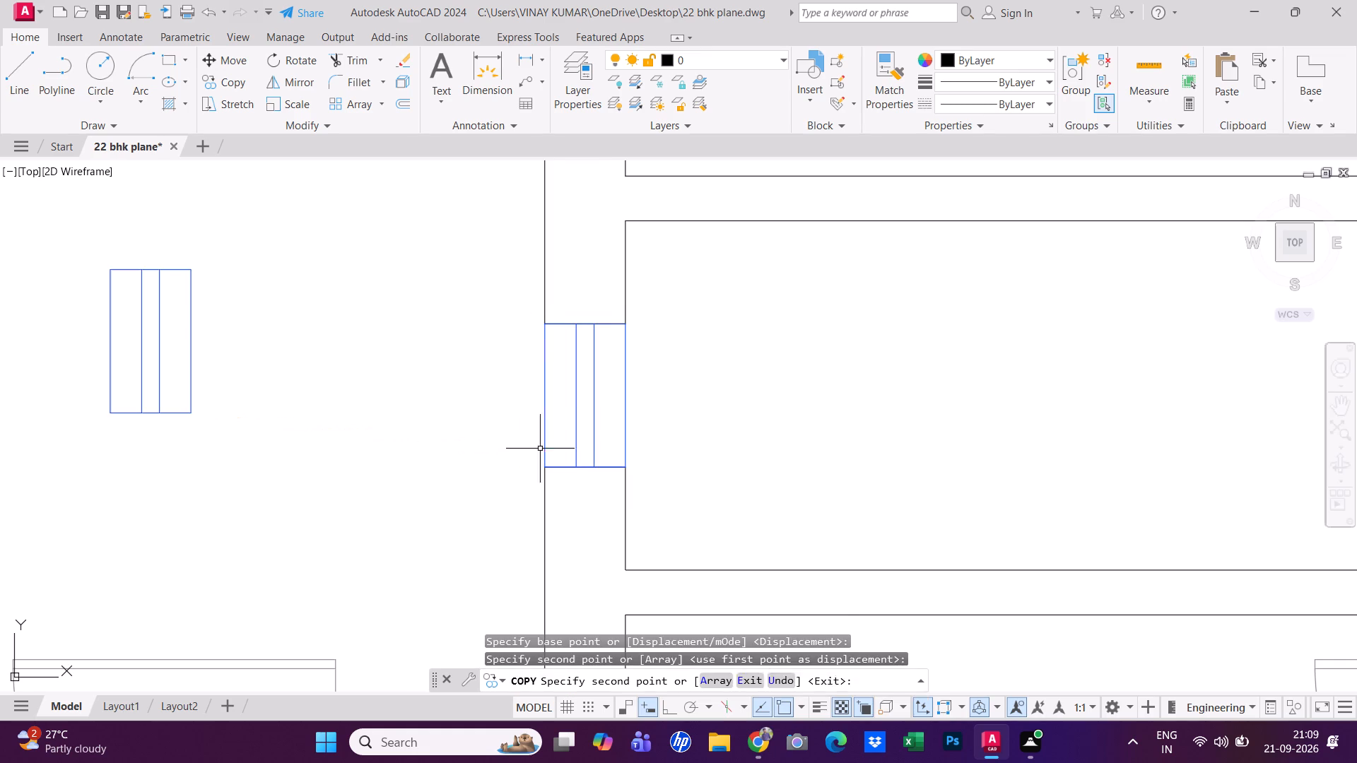
Examine the floor plan with its fitted doors and windows.
scroll(477, 450, "down", 2)
scroll(623, 446, "down", 3)
middle_click_drag(638, 445, 528, 413)
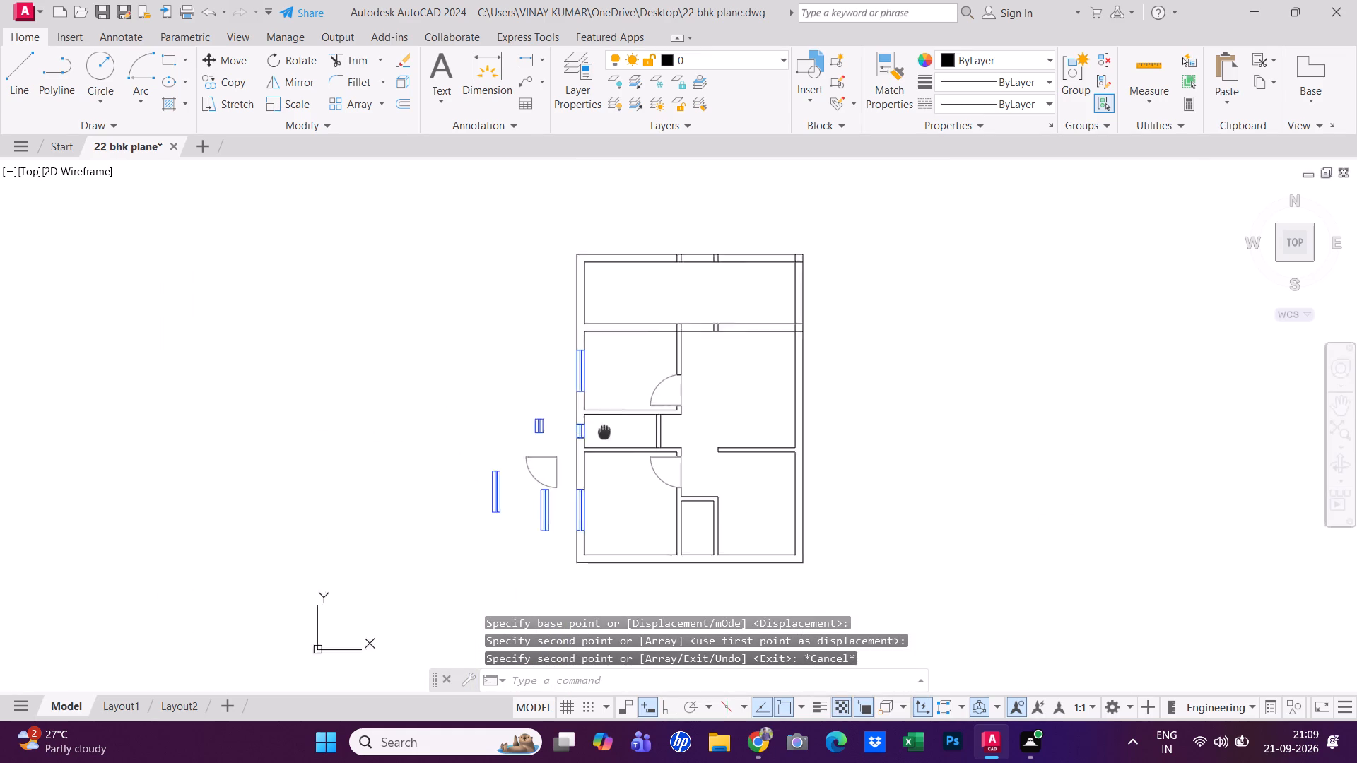
middle_click_drag(528, 413, 369, 383)
key("Escape")
key("Escape")
scroll(367, 425, "up", 1)
middle_click_drag(405, 435, 405, 448)
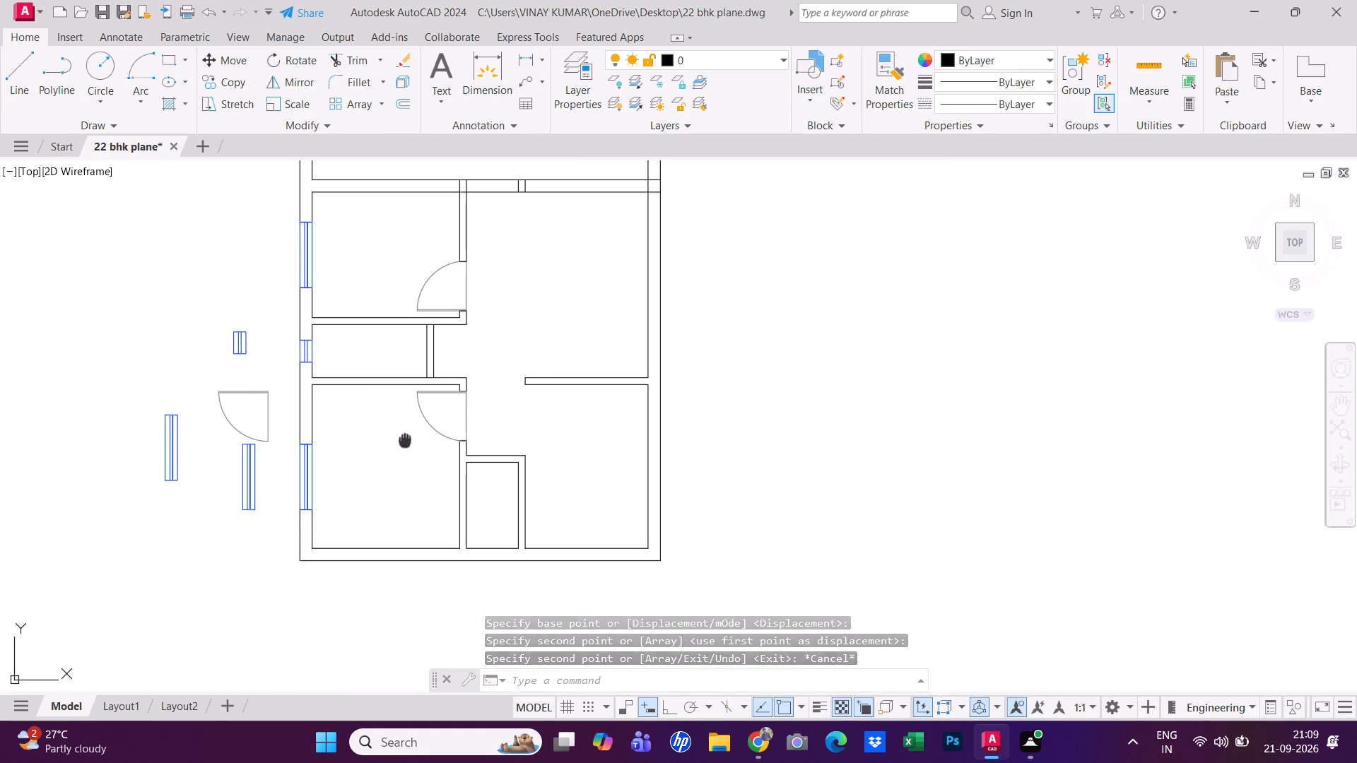
middle_click_drag(405, 448, 386, 483)
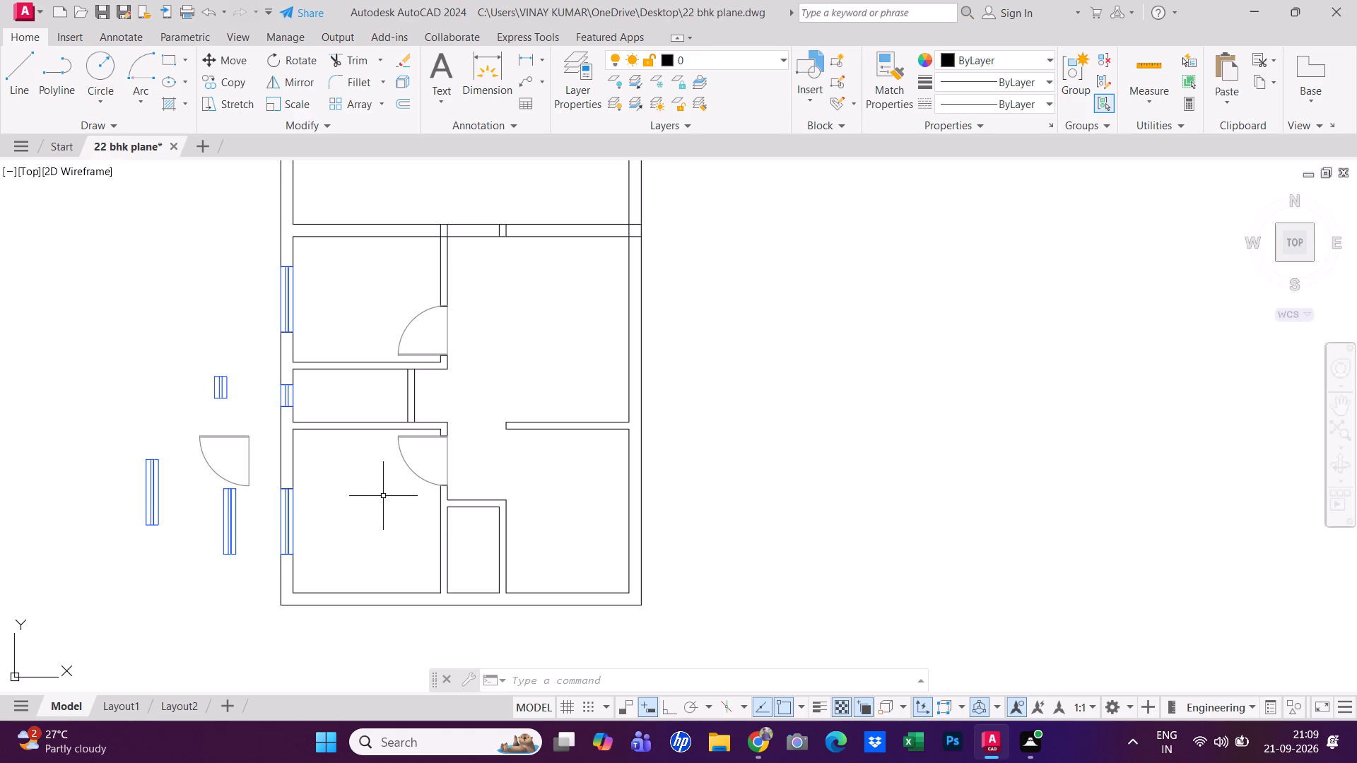
Draw a 5" line across the middle room's east partition wall, joining the midpoints of its two faces.
scroll(456, 392, "up", 2)
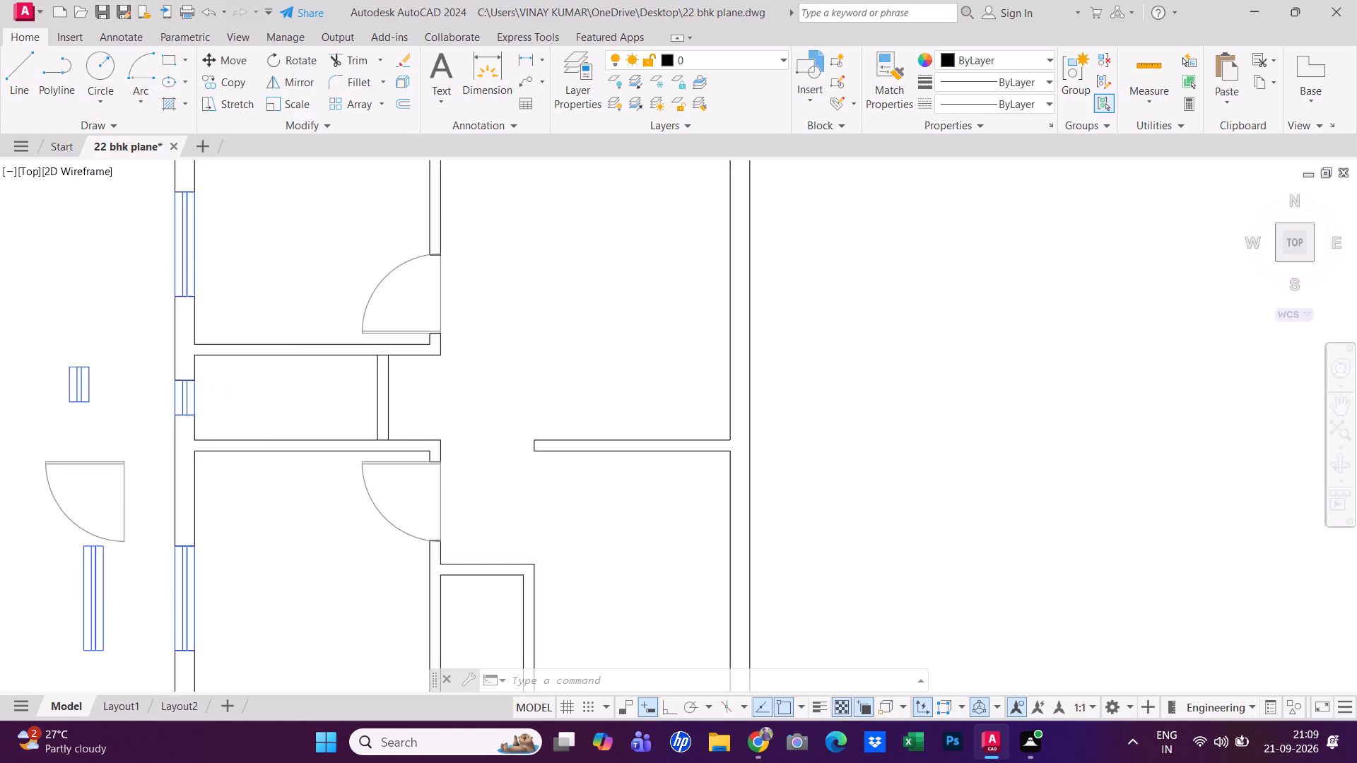
scroll(454, 392, "down", 1)
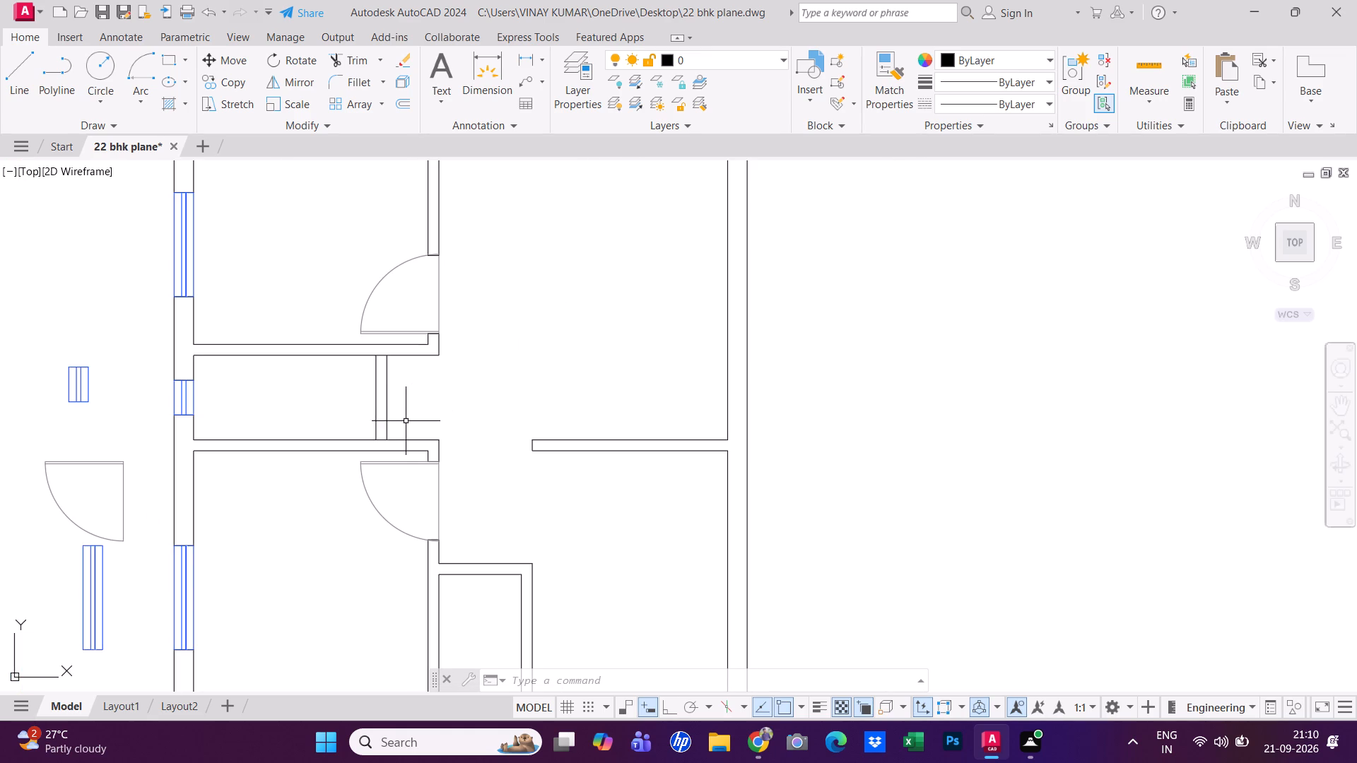
scroll(389, 408, "down", 1)
scroll(389, 408, "up", 2)
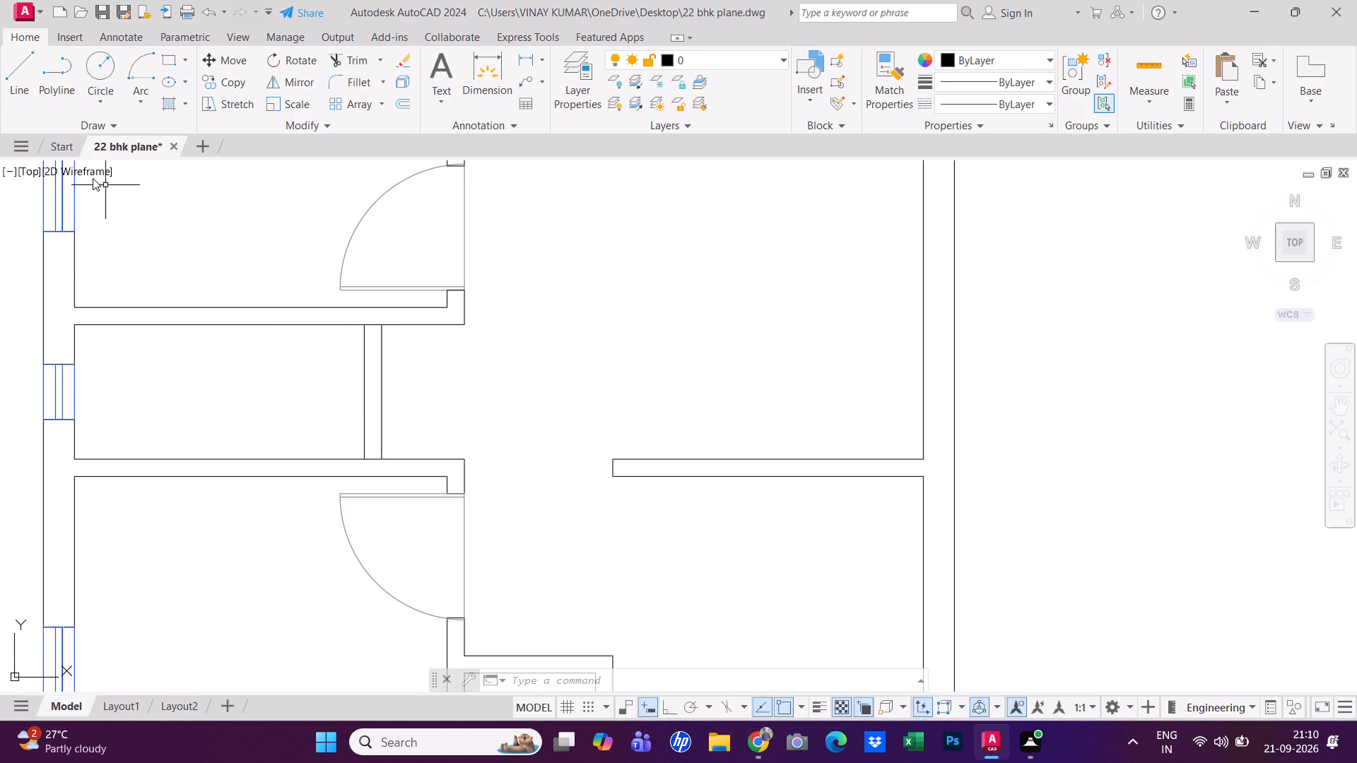
left_click(18, 86)
scroll(384, 424, "up", 1)
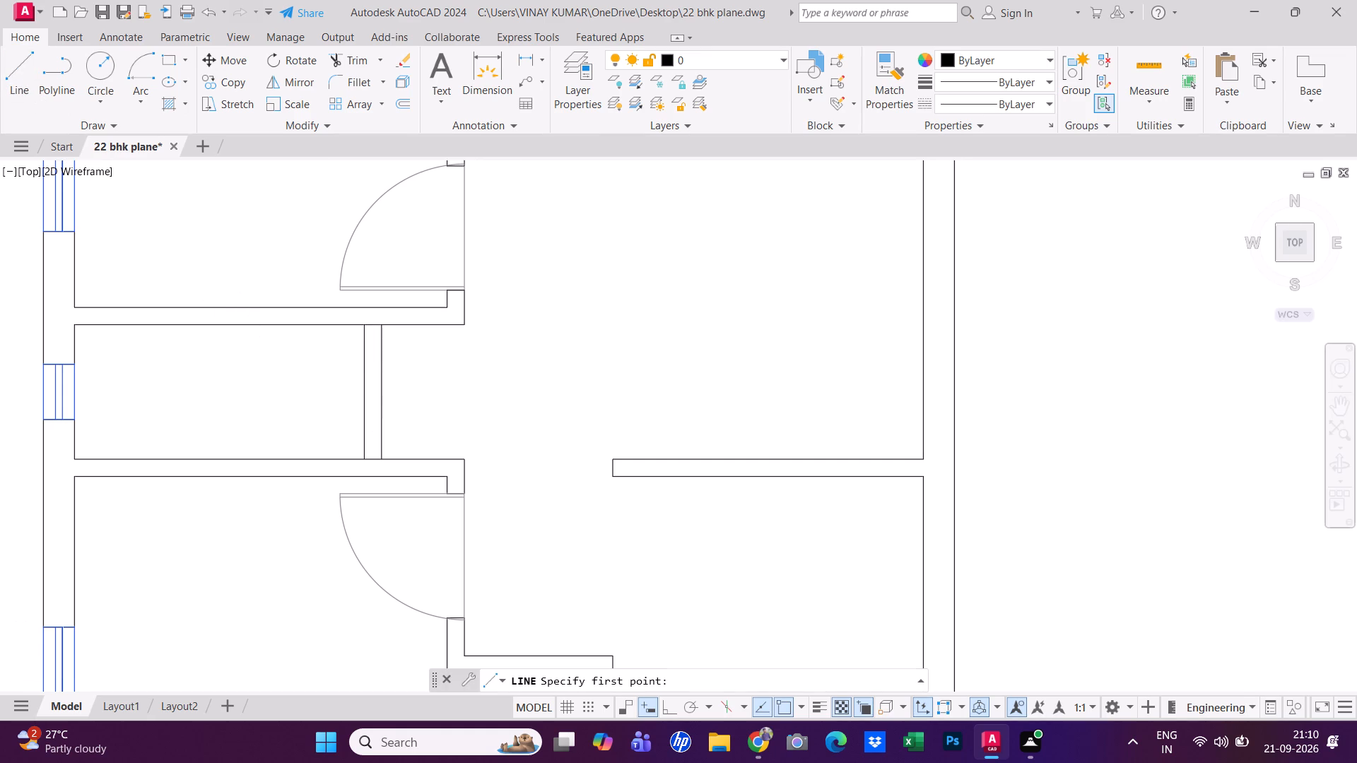
scroll(384, 424, "up", 1)
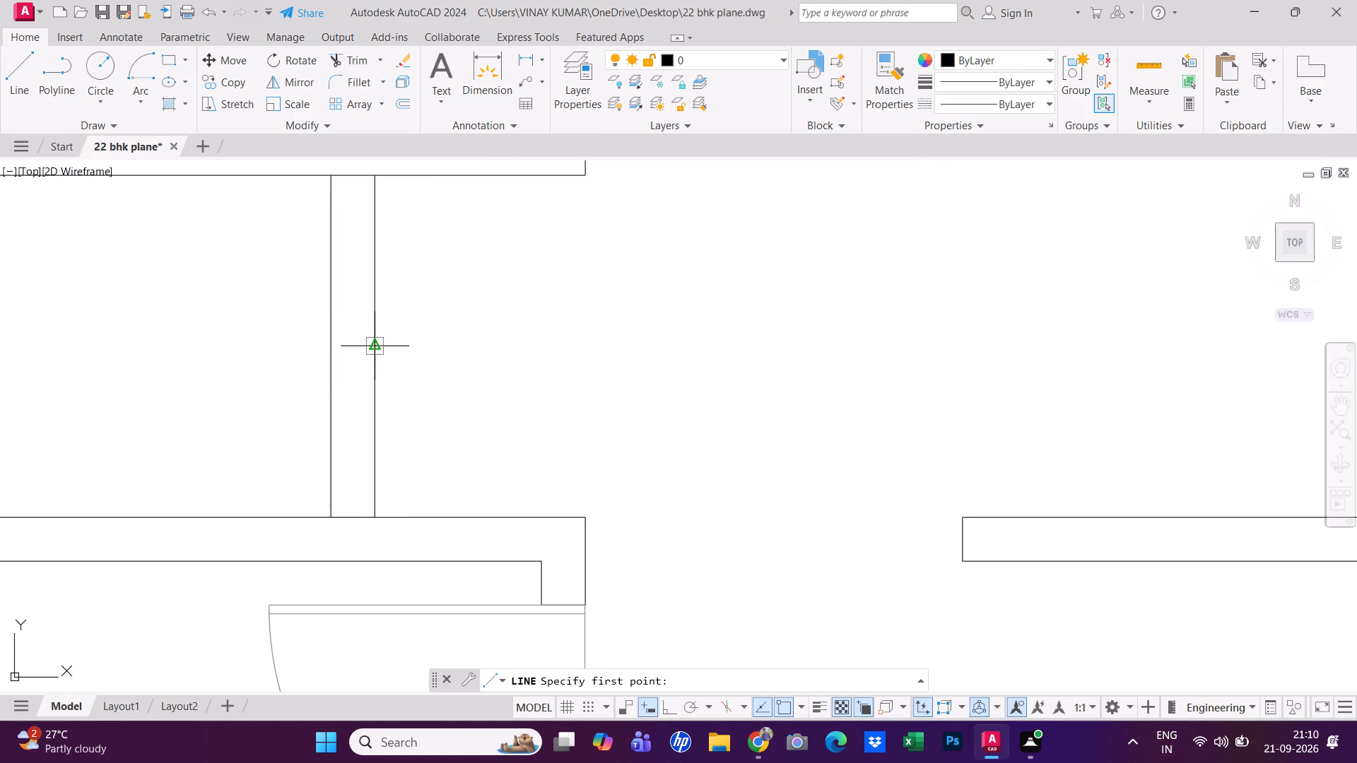
left_click(377, 350)
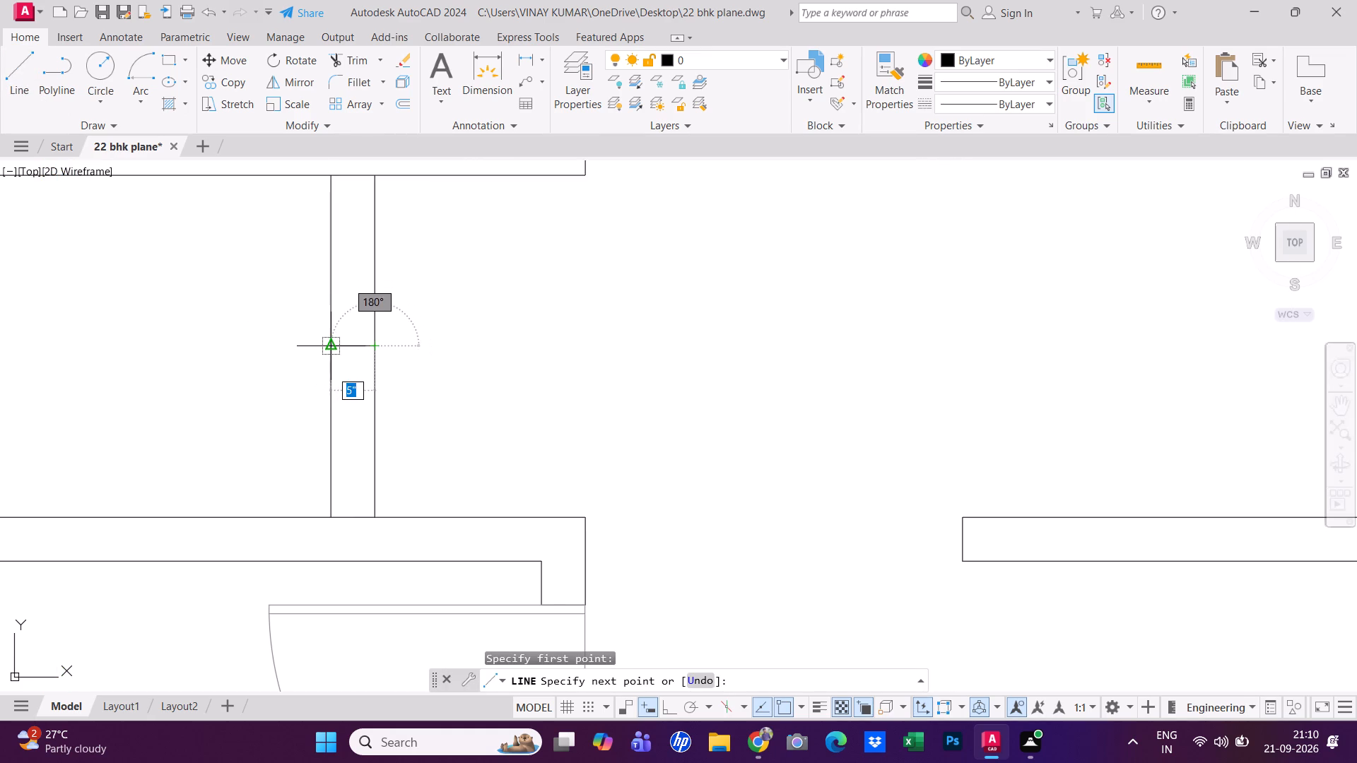
left_click(327, 346)
key("Escape")
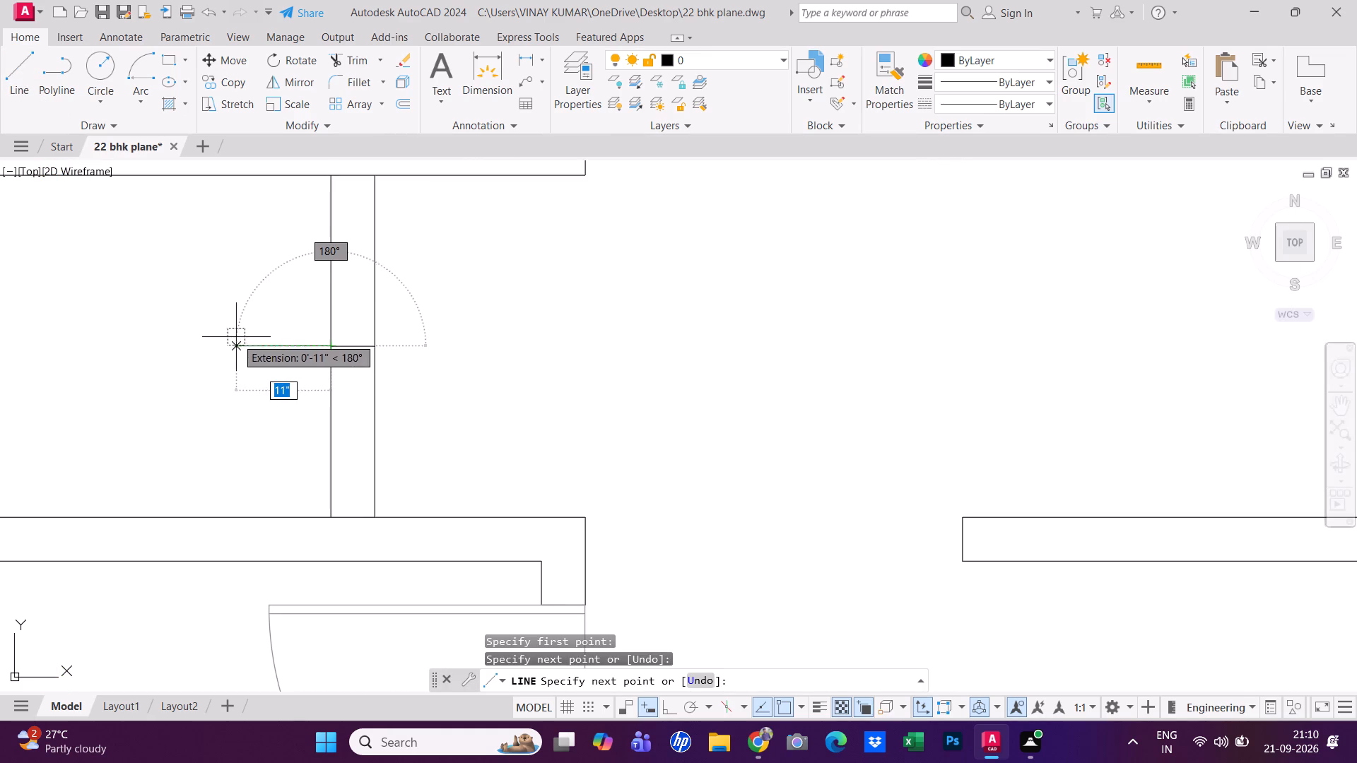
key("Escape")
key("Escape")
Measure the middle room's clear dimensions beside its east partition wall.
scroll(295, 439, "down", 1)
scroll(295, 439, "up", 1)
scroll(295, 439, "down", 2)
middle_click_drag(295, 439, 598, 436)
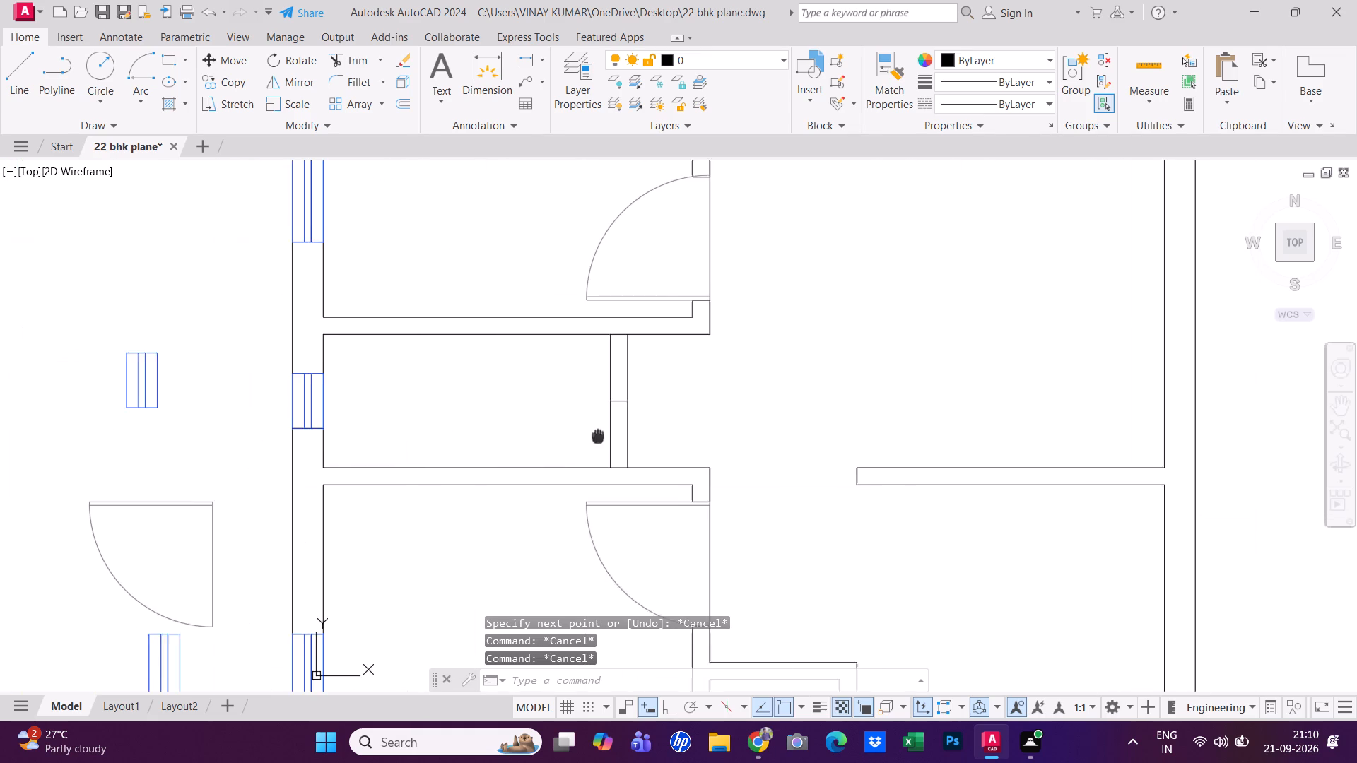
middle_click_drag(598, 436, 599, 422)
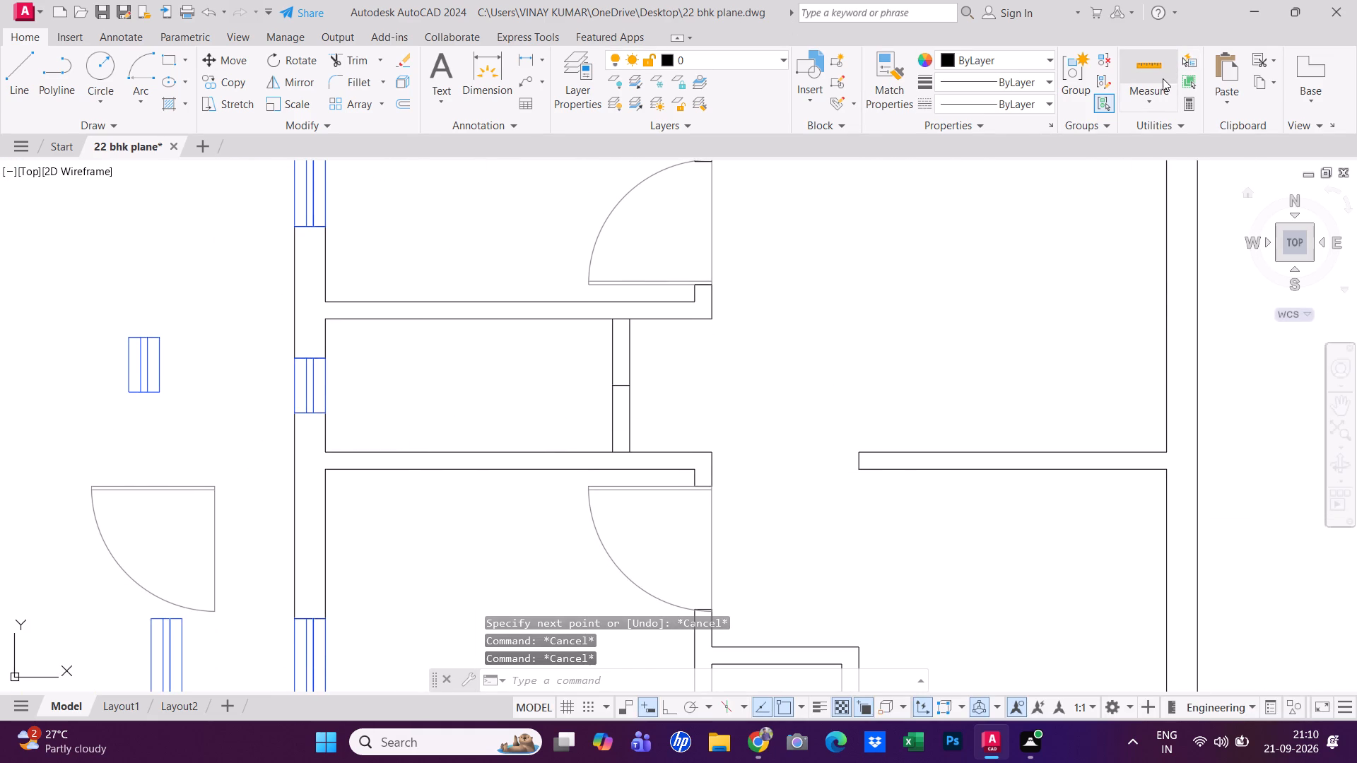
left_click(1162, 78)
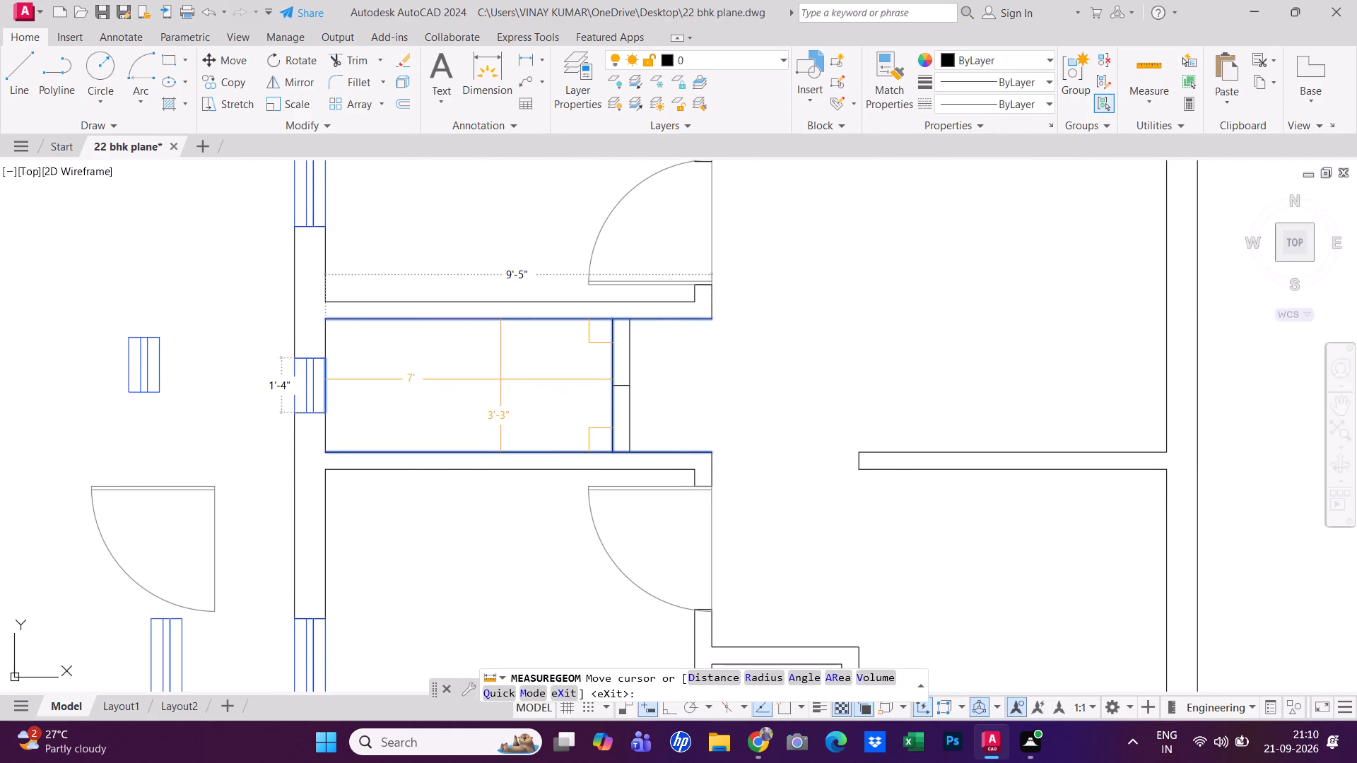
key("Escape")
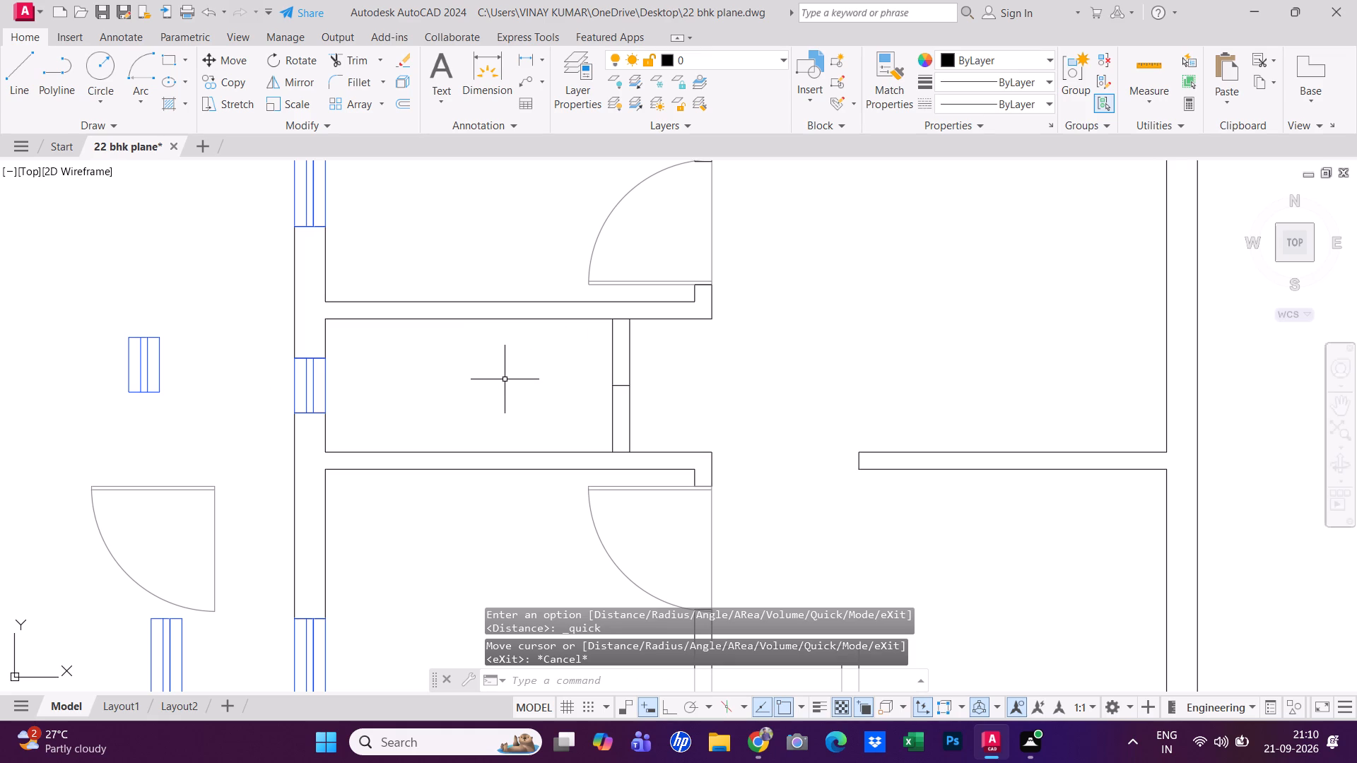
Offset the line at the middle of the east partition wall by 1'3" to both the north and the south.
type("o")
key("space")
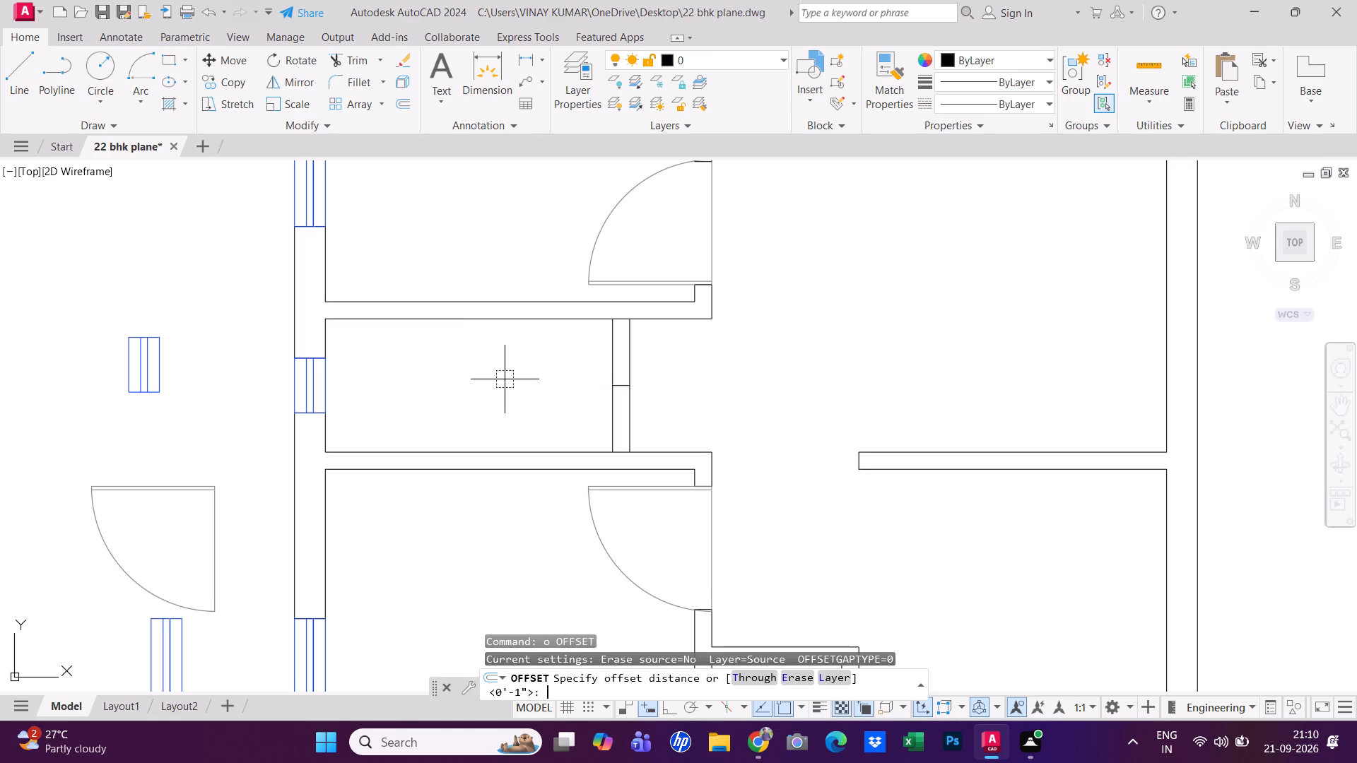
type("1'3\"")
key("Return")
scroll(646, 379, "up", 2)
left_click(583, 396)
left_click(573, 317)
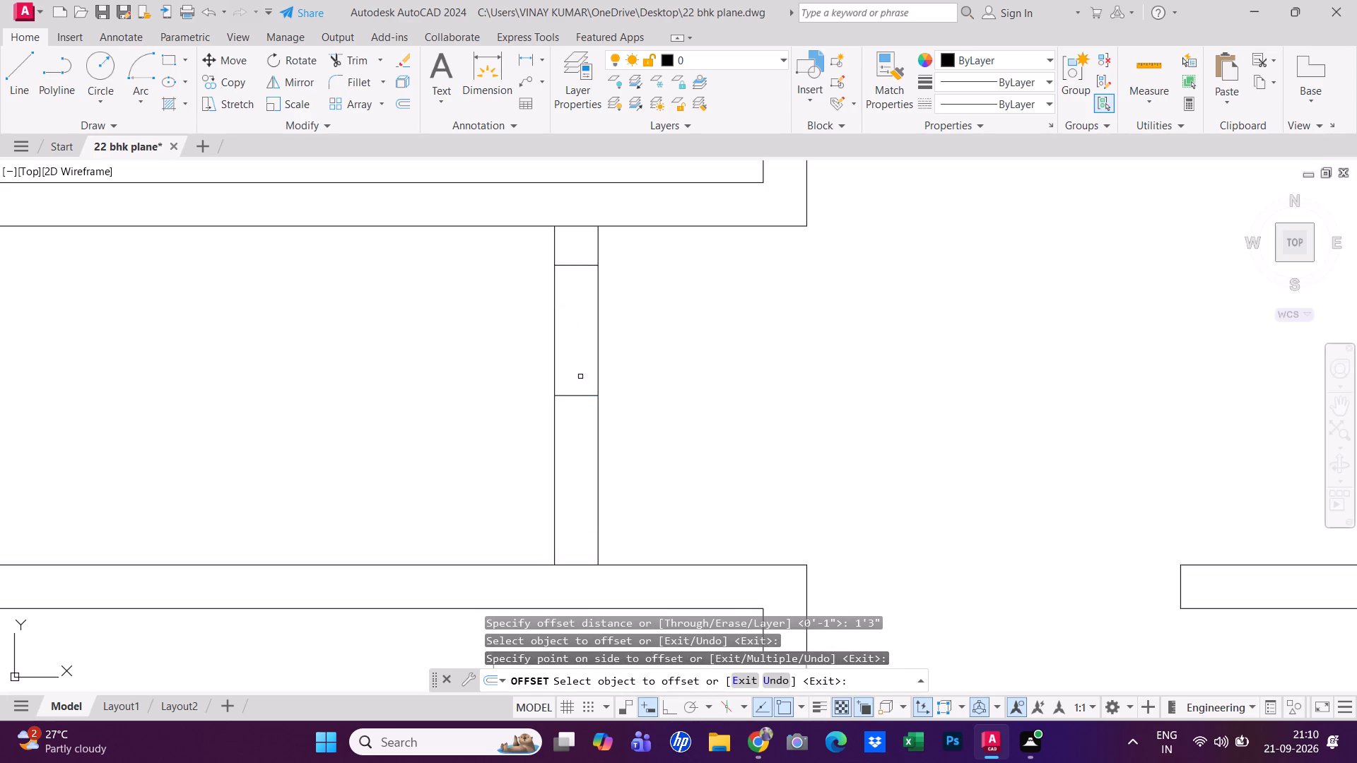
left_click(578, 397)
left_click(582, 450)
scroll(577, 423, "down", 2)
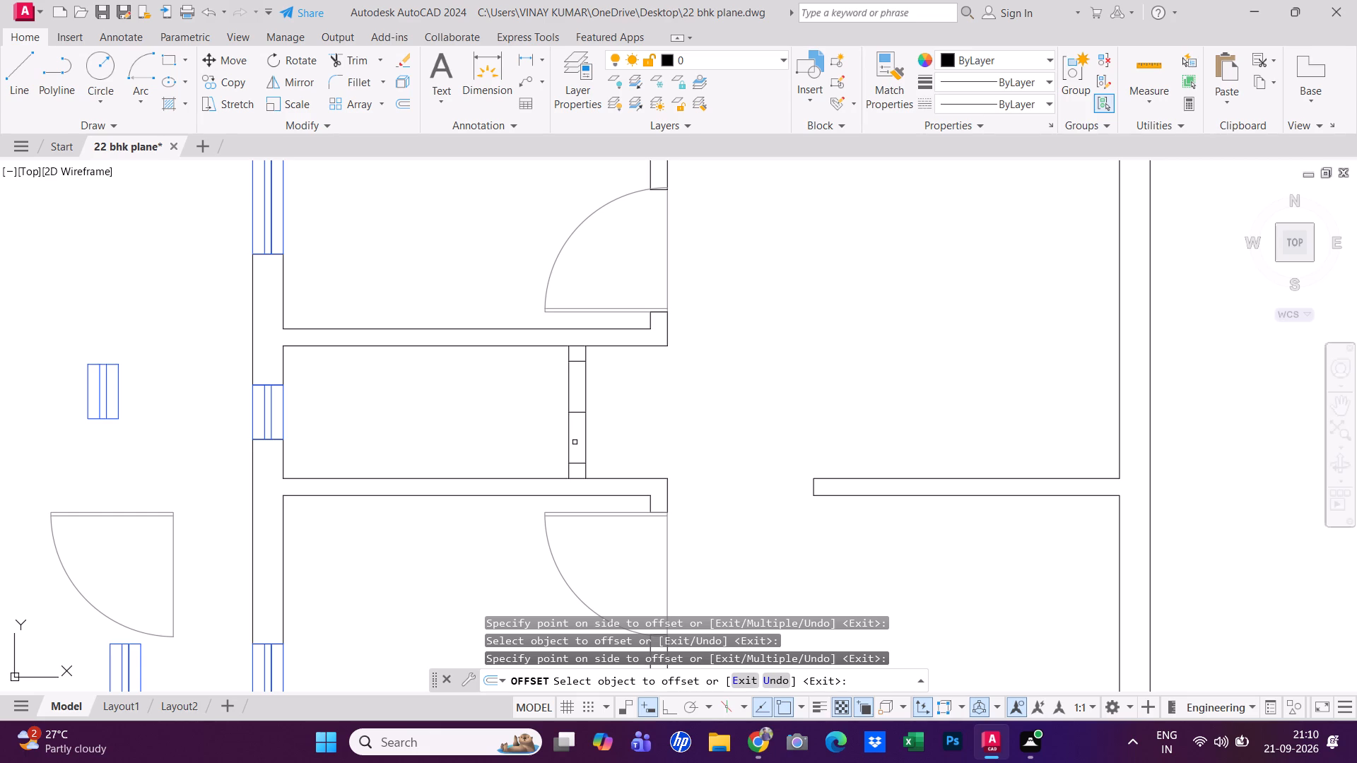
key("Escape")
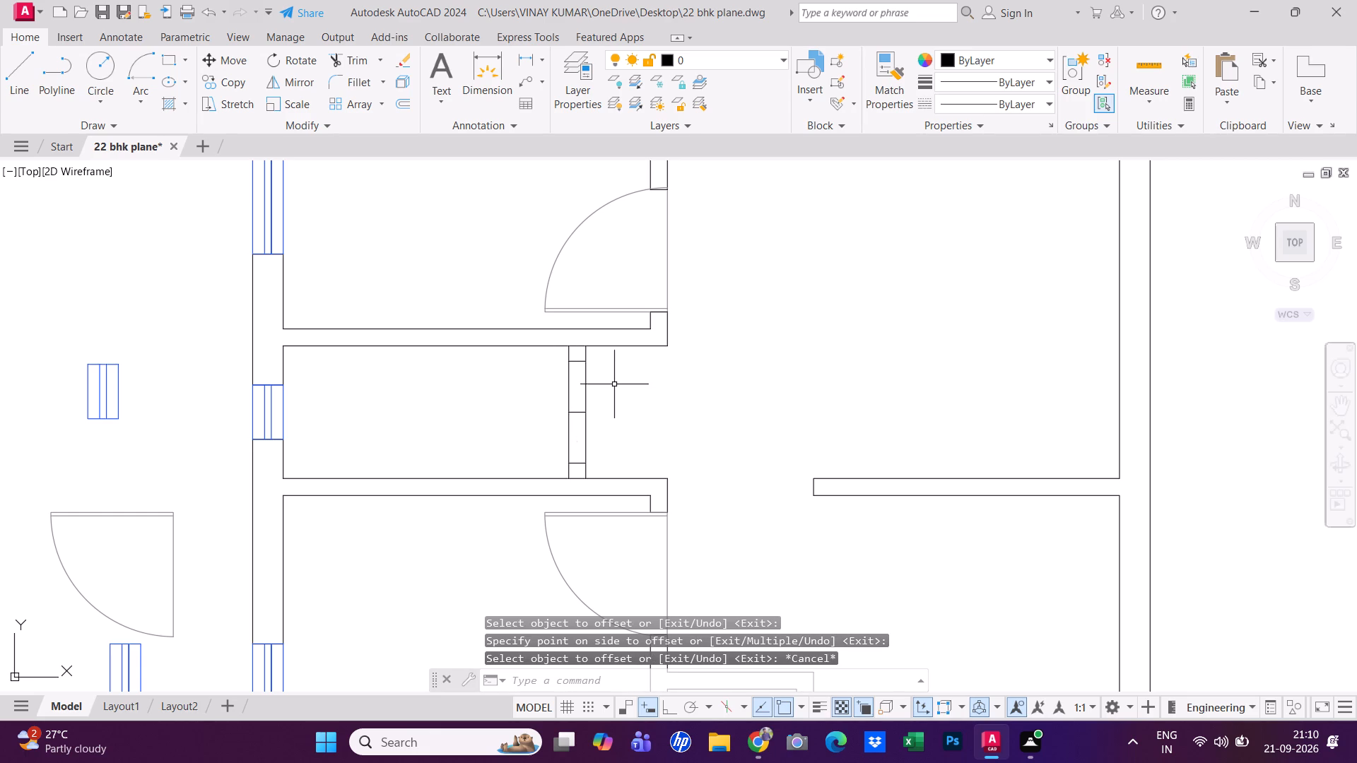
Erase the midpoint line and the northern offset line in the middle room's east partition wall.
left_click(578, 413)
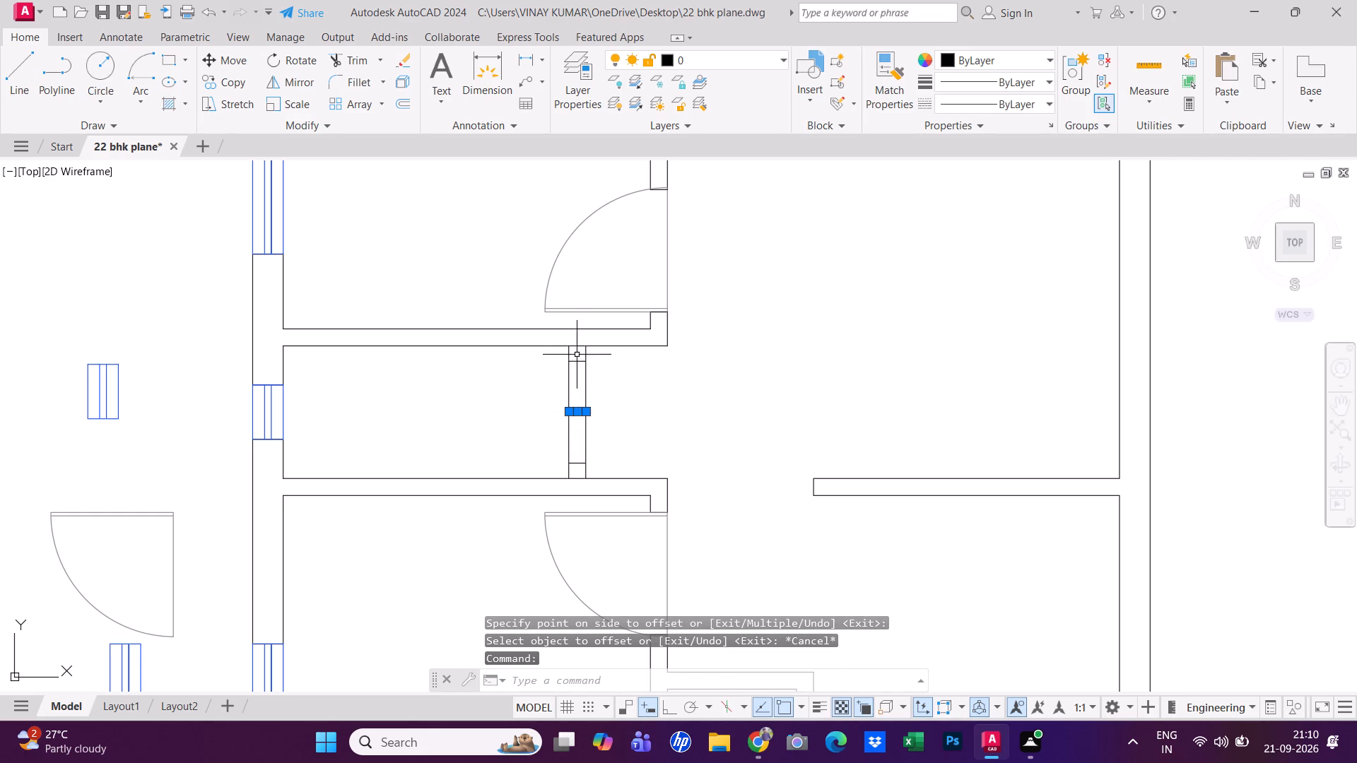
left_click(577, 358)
left_click(578, 367)
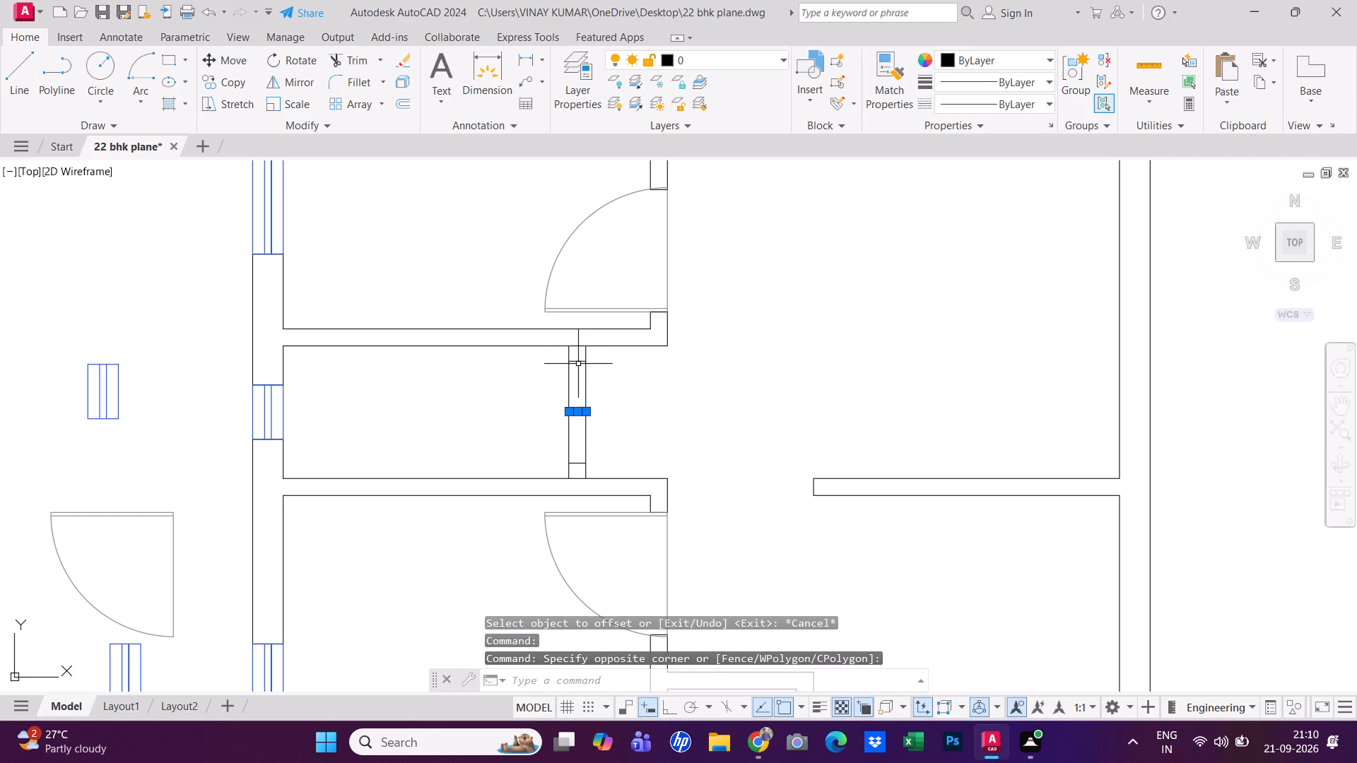
left_click(577, 360)
type("e")
key("space")
key("Escape")
key("Escape")
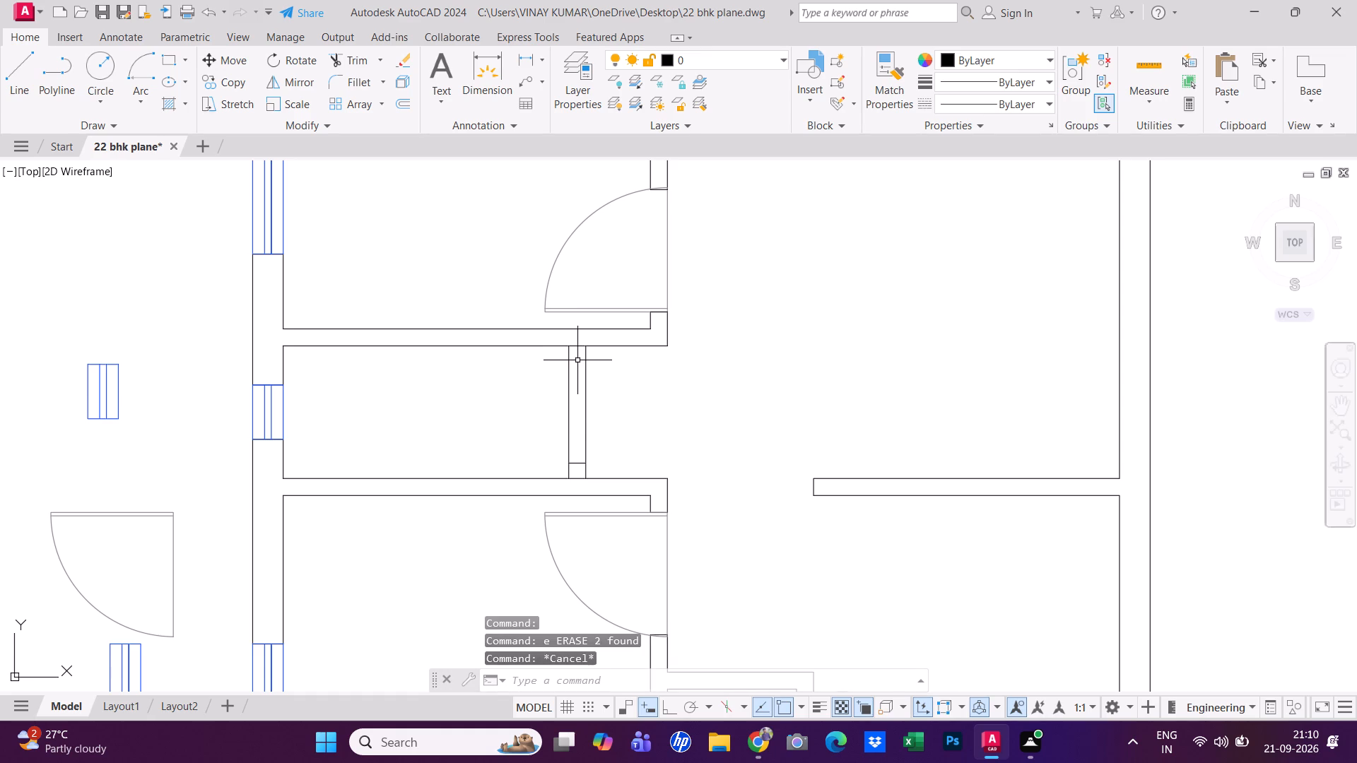
Offset the remaining southern line in the east partition wall 2' to the north.
type("o 2'")
key("Return")
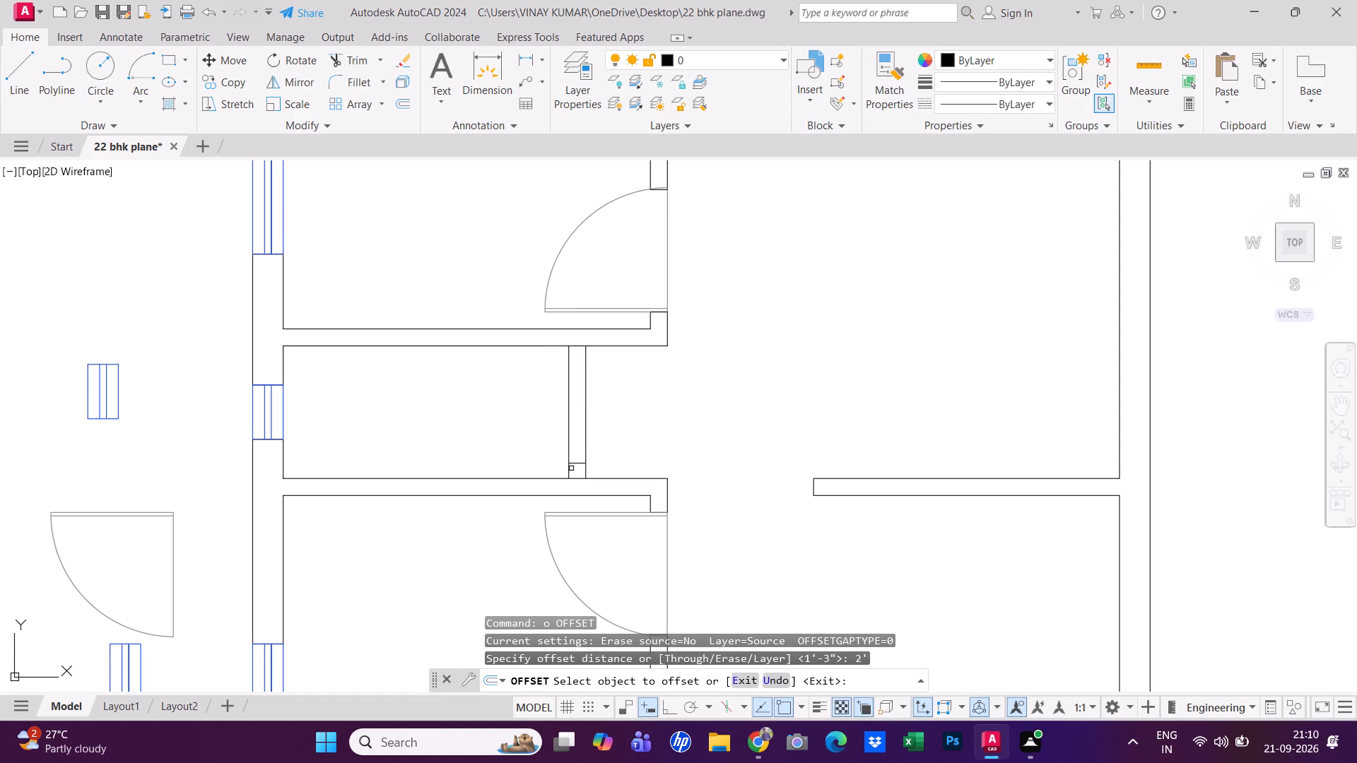
left_click(580, 461)
left_click(578, 405)
key("Escape")
key("Escape")
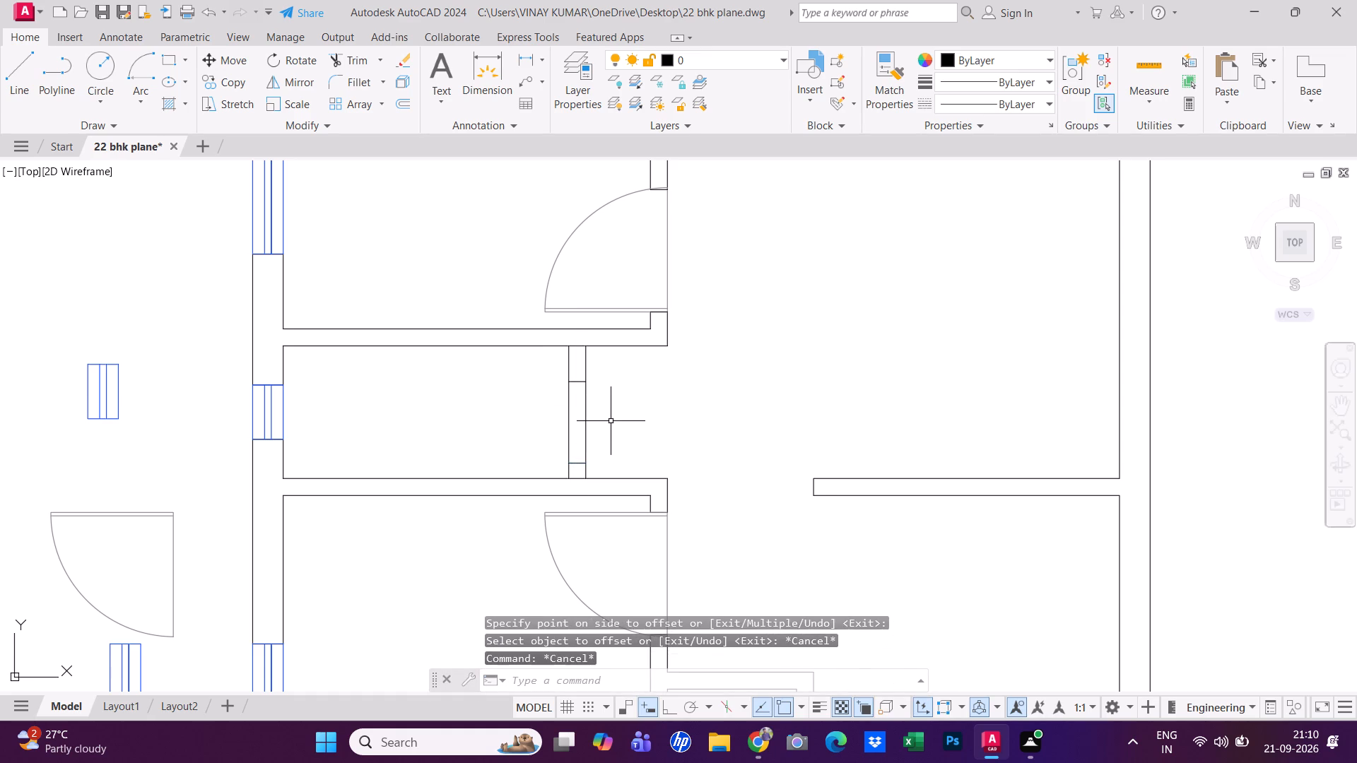
key("Escape")
key("Escape")
Trim the partition wall between the two offset lines to open the doorway, and clear the lines closing the wall stubs' junctions.
type("tr")
key("space")
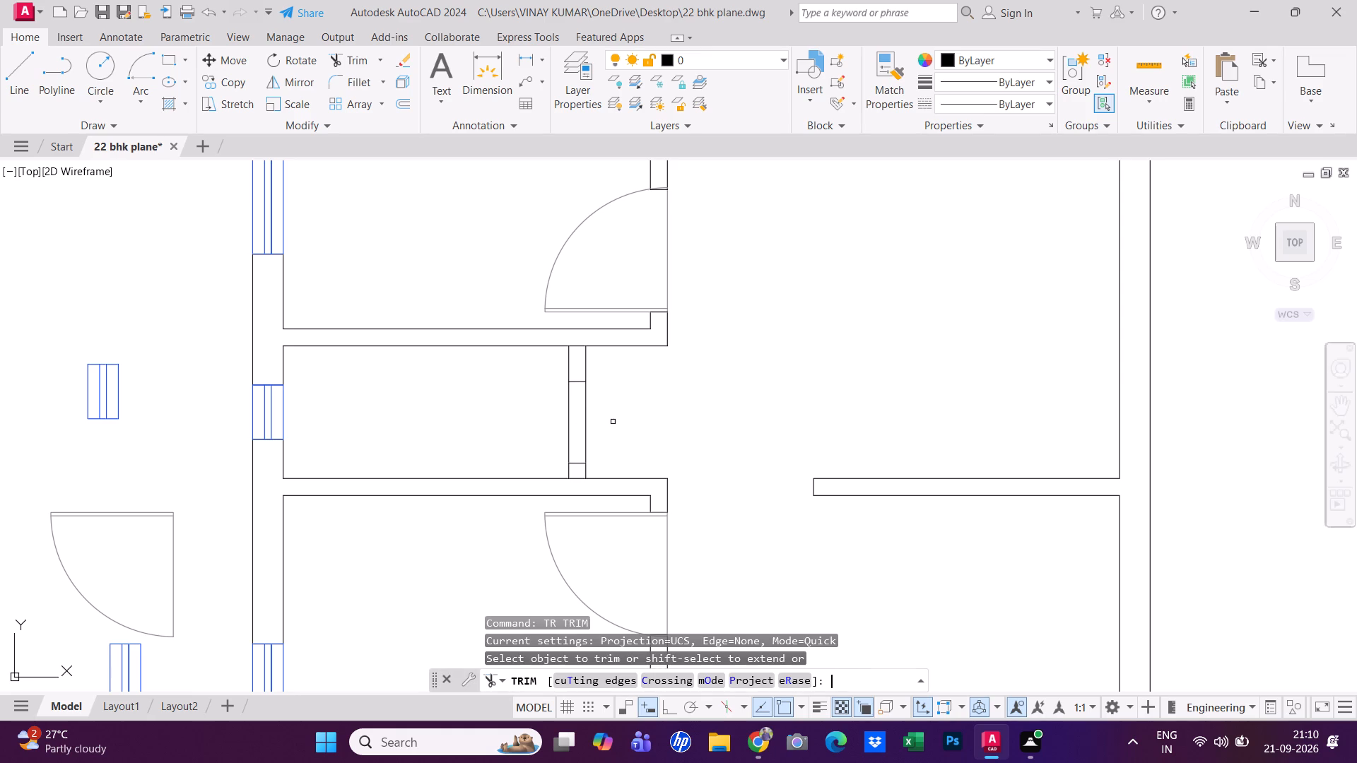
left_click(613, 422)
left_click_drag(488, 426, 511, 426)
left_click(671, 418)
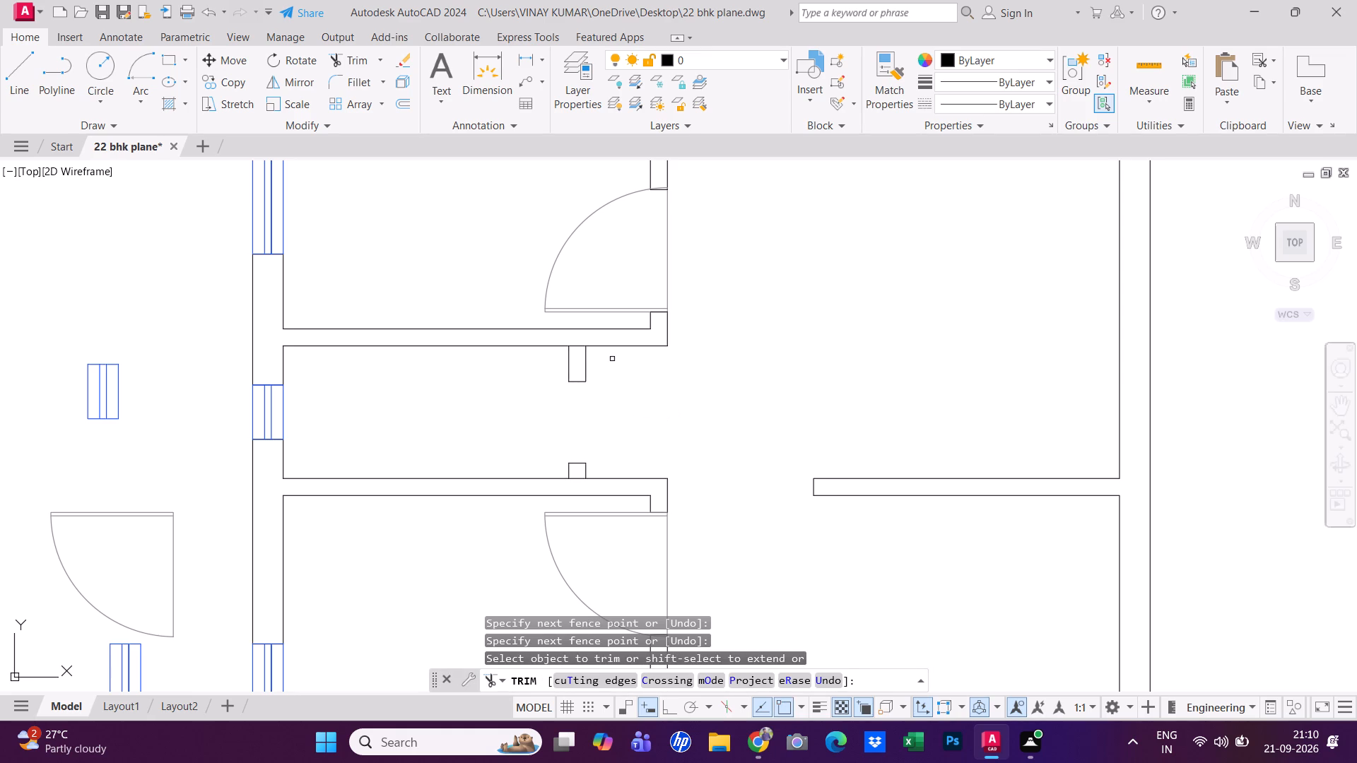
left_click(580, 345)
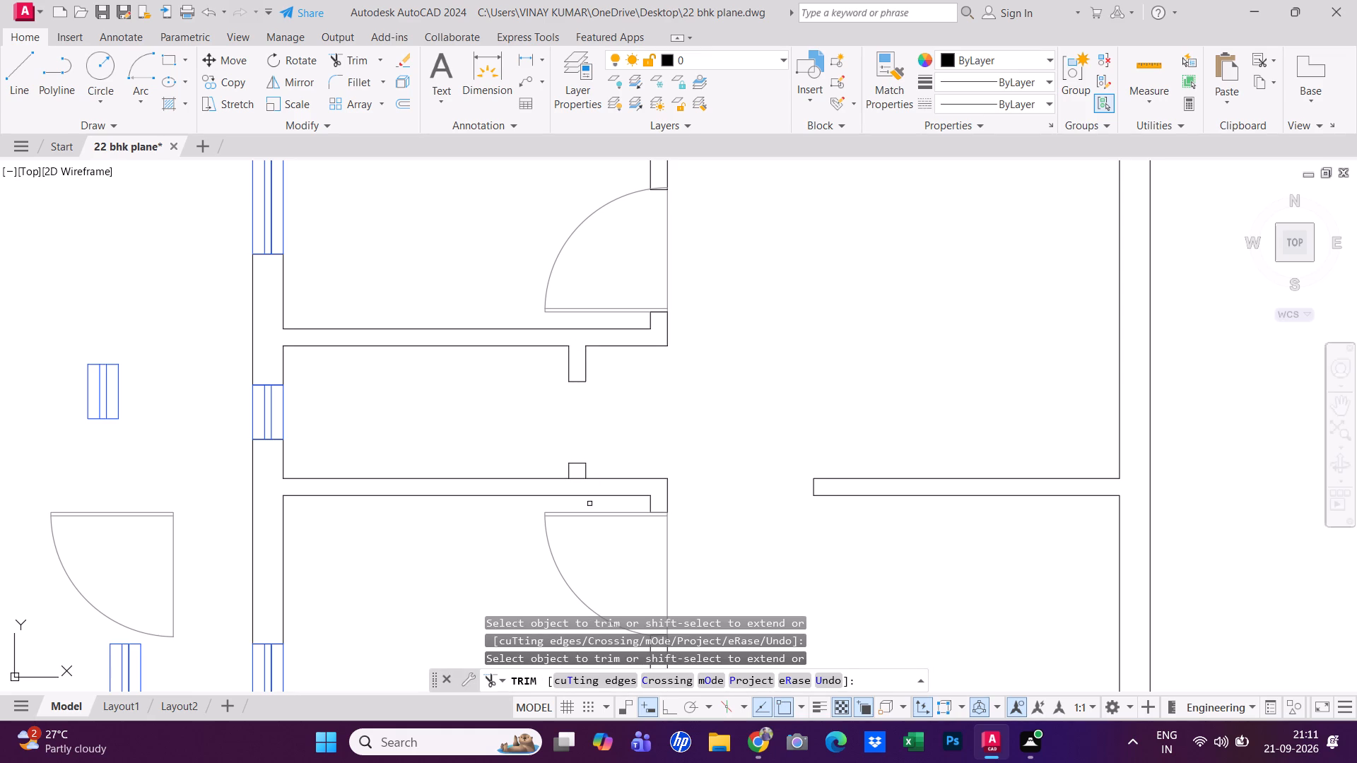
left_click(578, 478)
key("Escape")
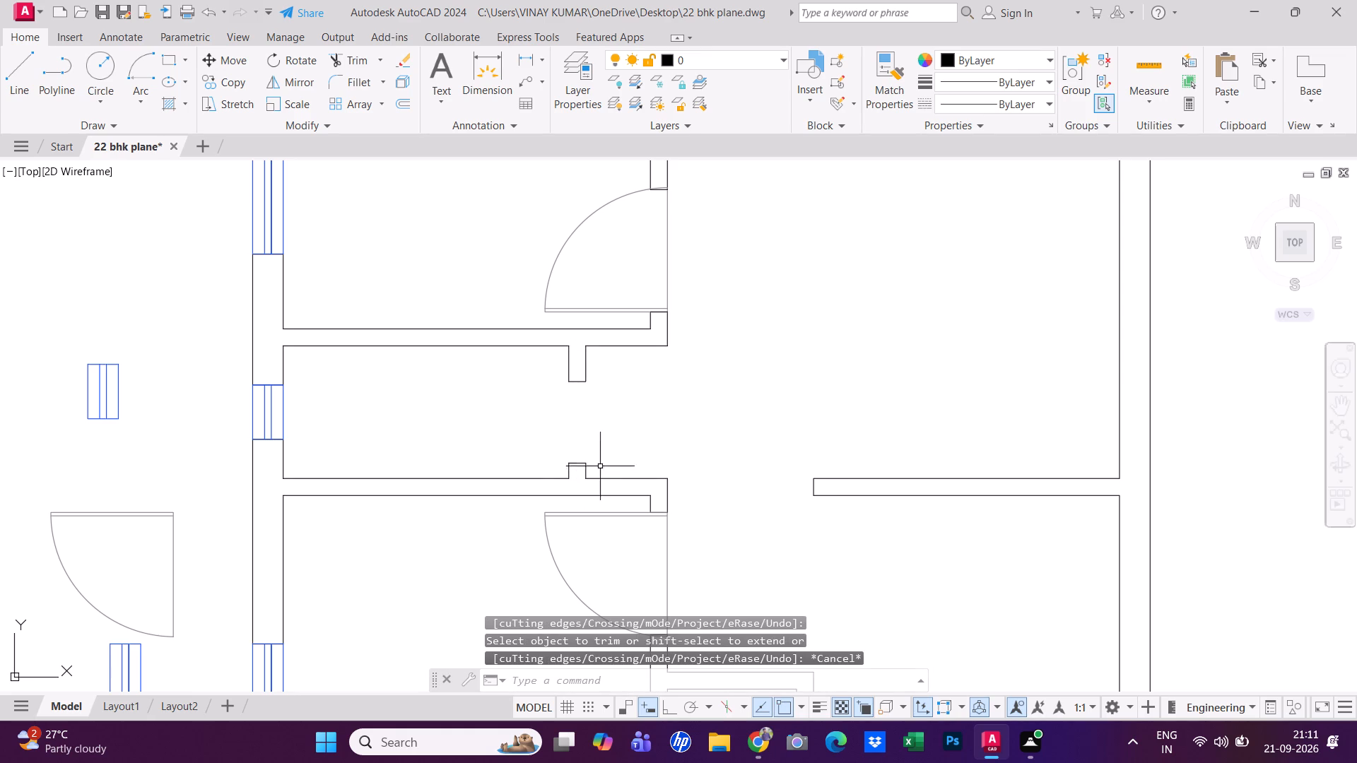
key("Escape")
Copy the two short end lines of the middle room's doorway and paste them outside the west wall, beside the spare small window.
left_click(581, 462)
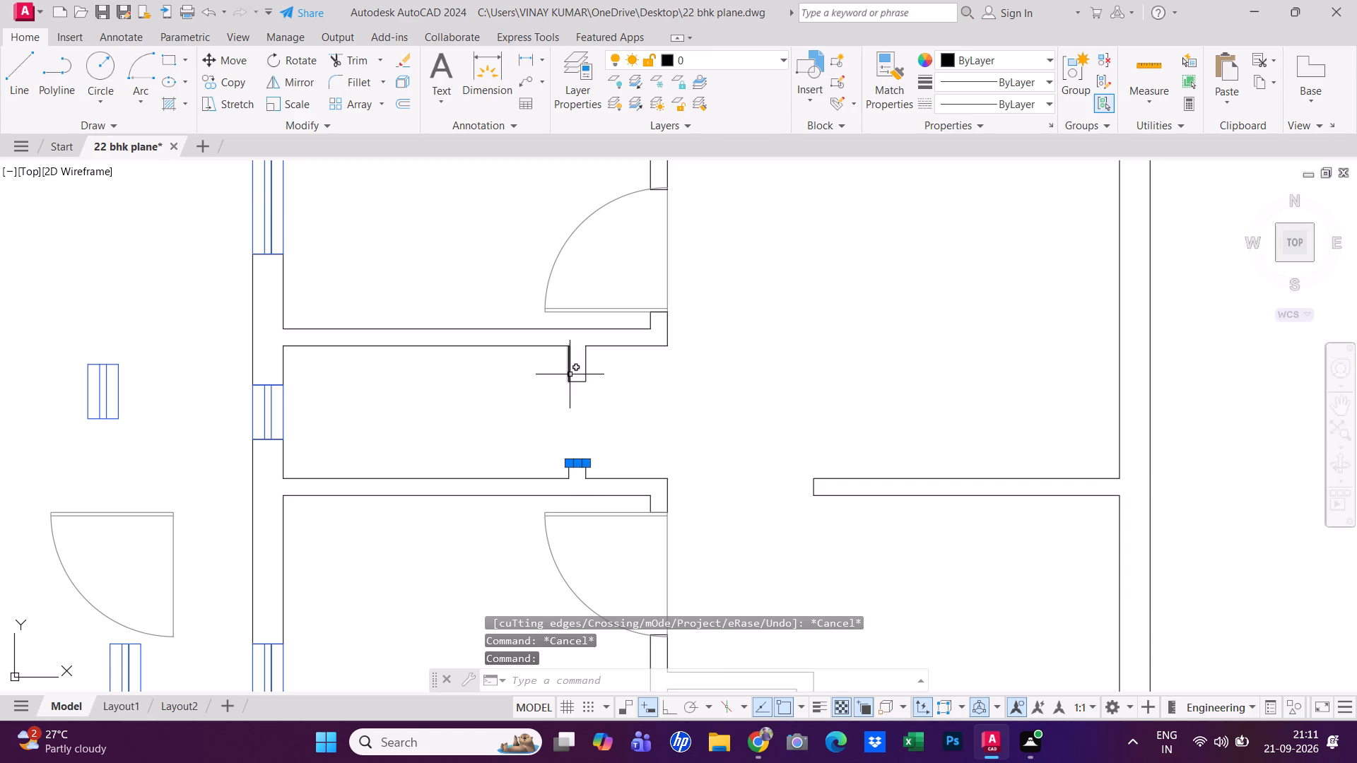
left_click(575, 380)
middle_click_drag(490, 435, 552, 434)
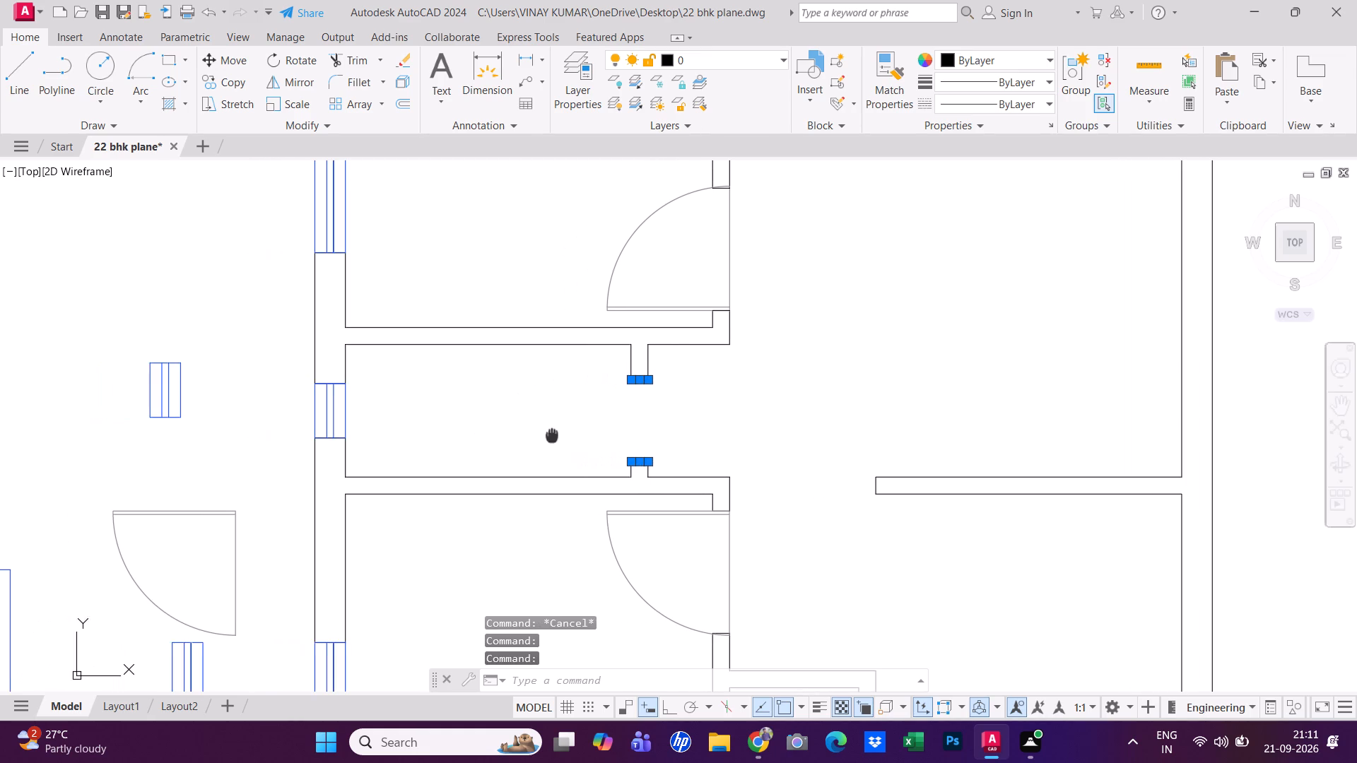
key("ctrl+c")
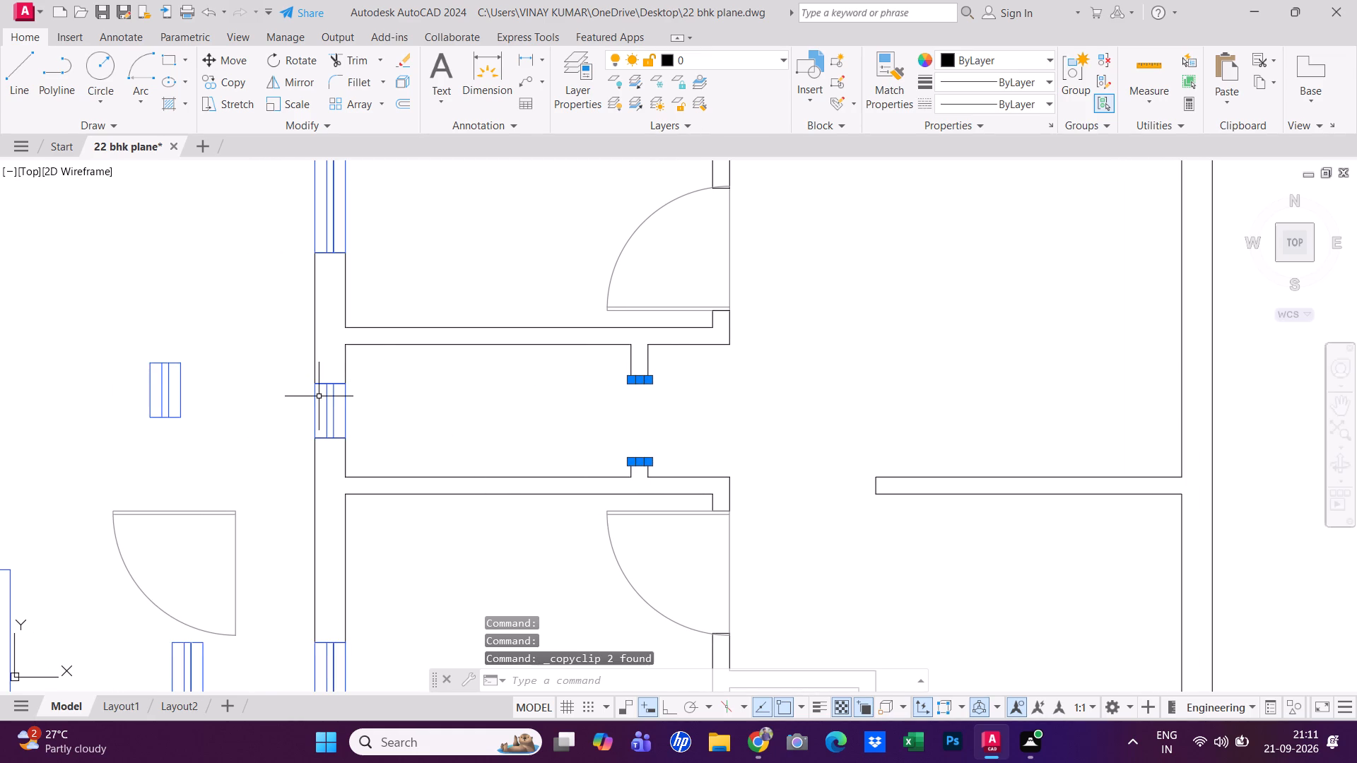
key("ctrl+v")
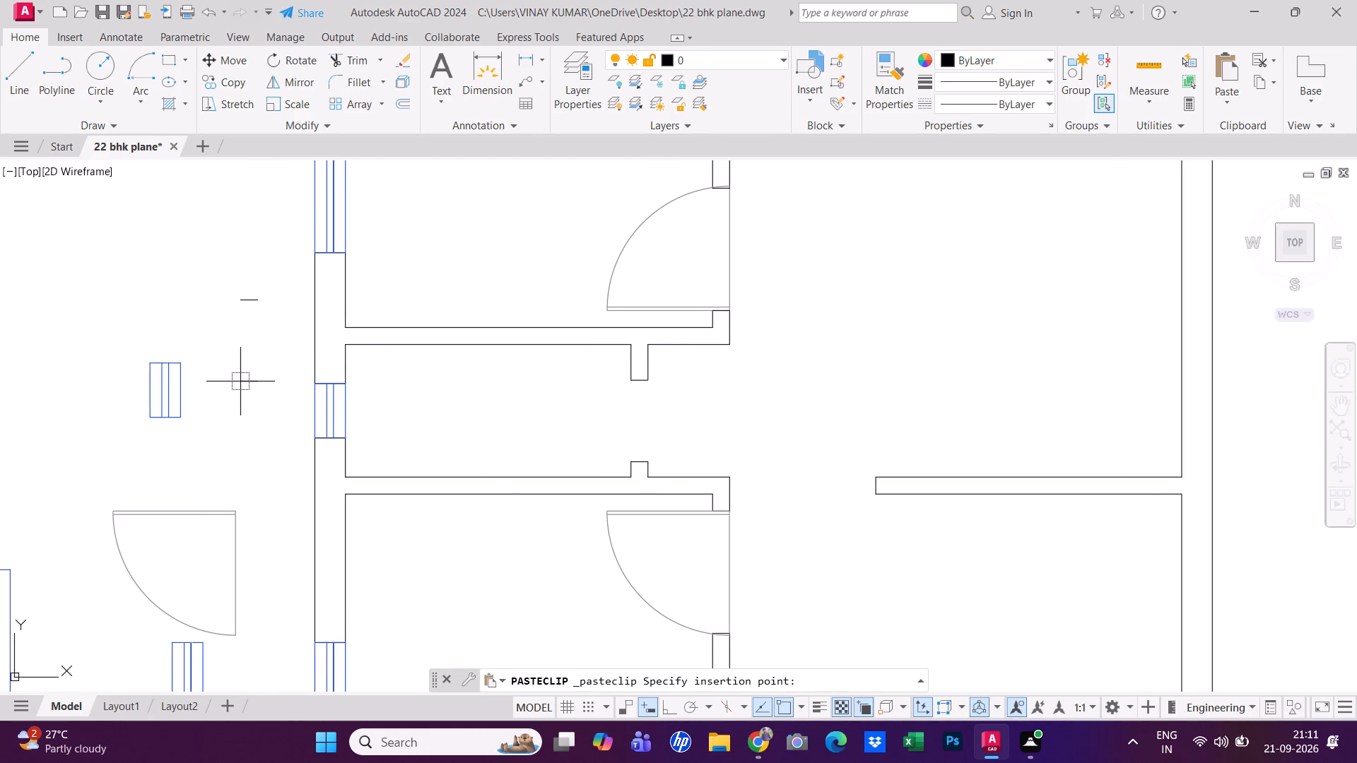
left_click(240, 381)
key("Escape")
key("Escape")
key("Escape")
key("Escape")
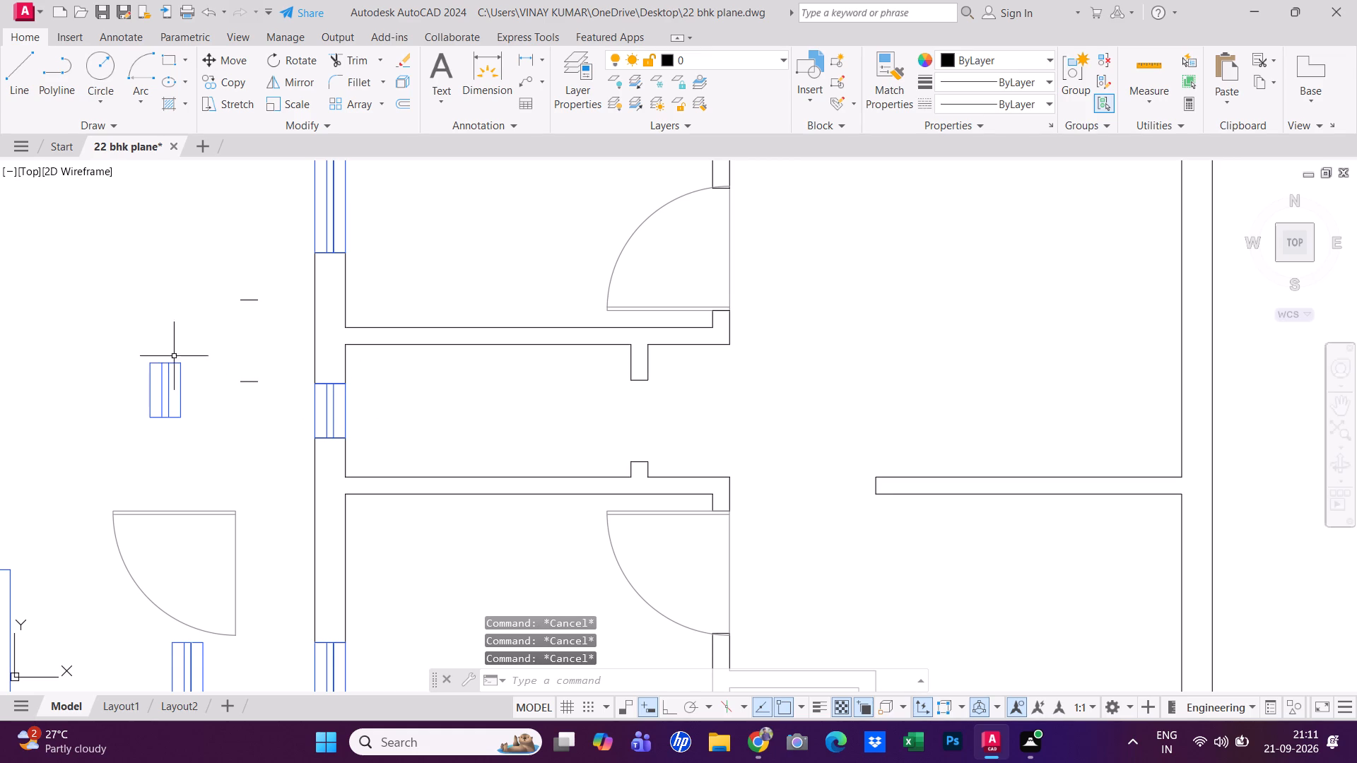
key("Escape")
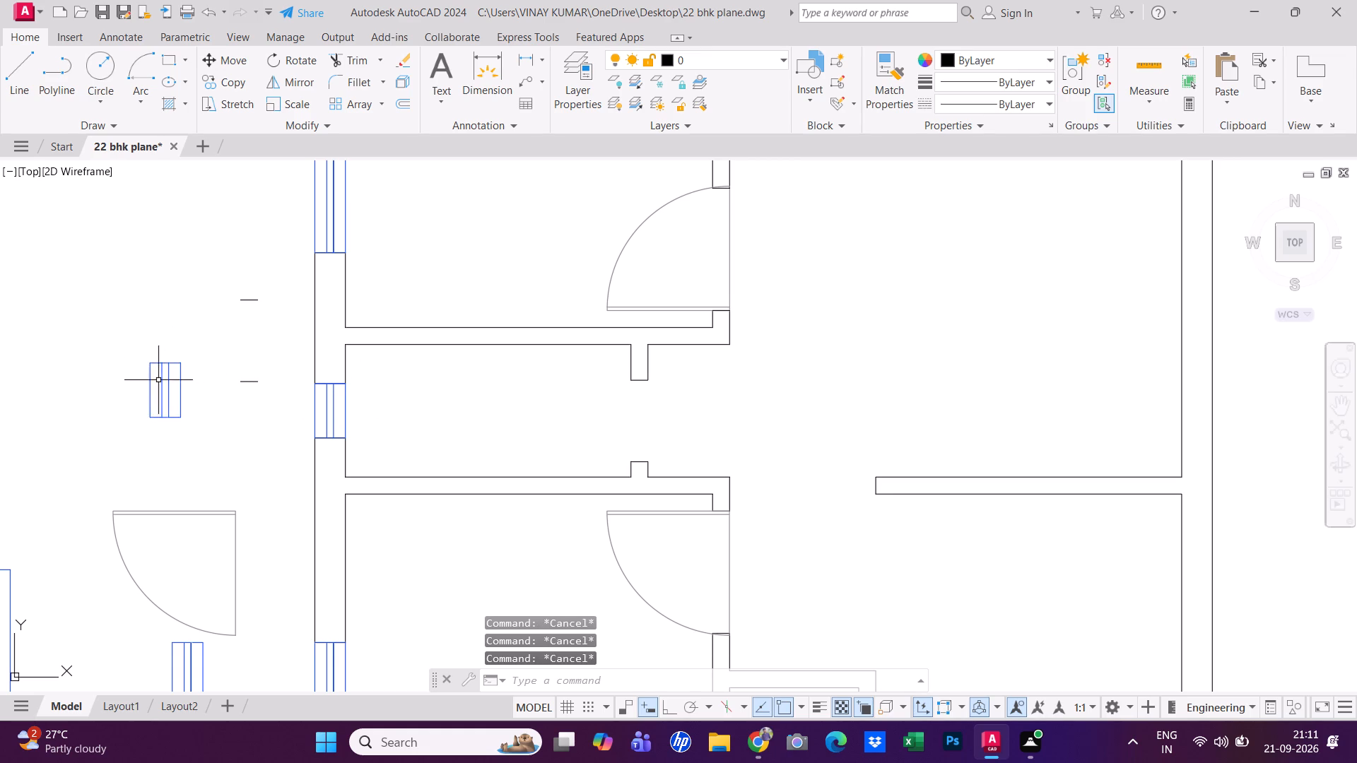
Move the spare small window group slightly farther west, away from the pasted lines.
left_click(160, 380)
left_click(165, 388)
left_click(122, 378)
key("Escape")
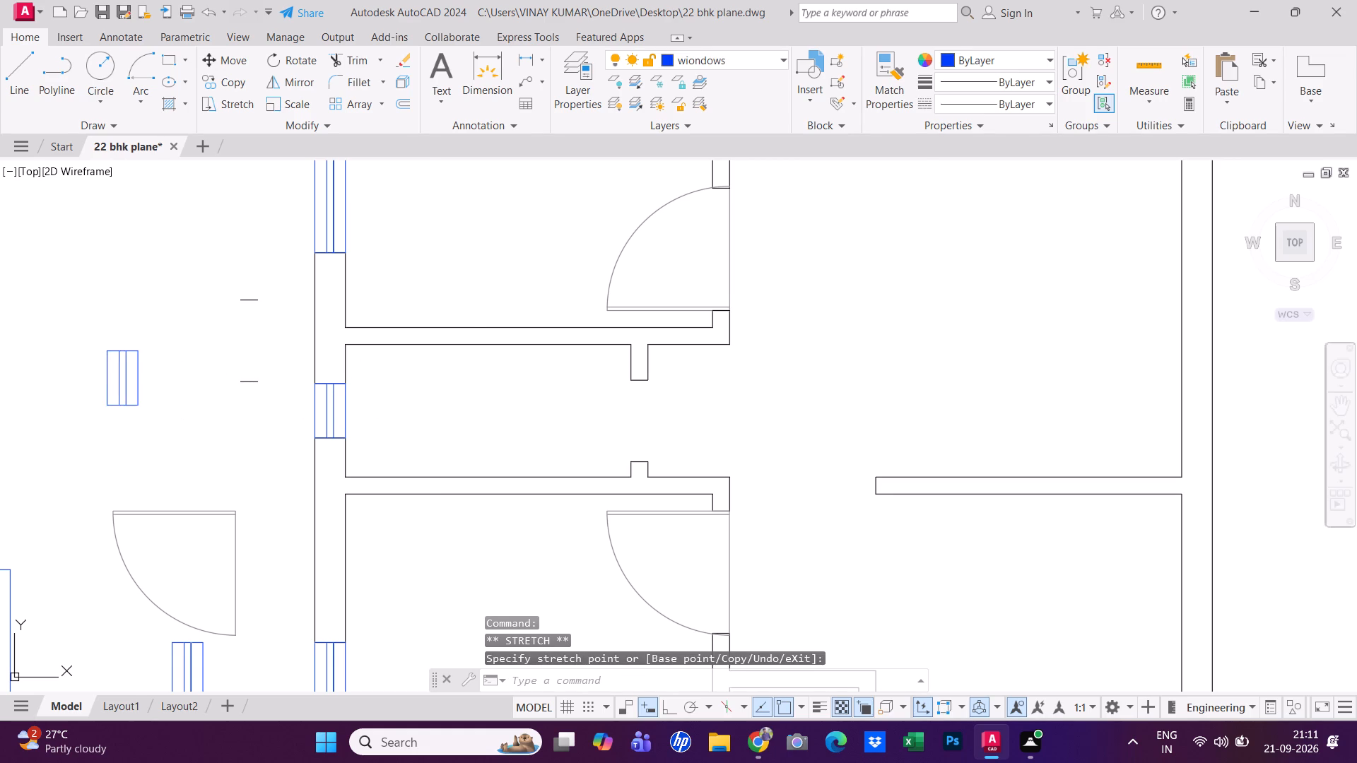
scroll(122, 378, "up", 1)
middle_click_drag(218, 376, 228, 411)
key("Escape")
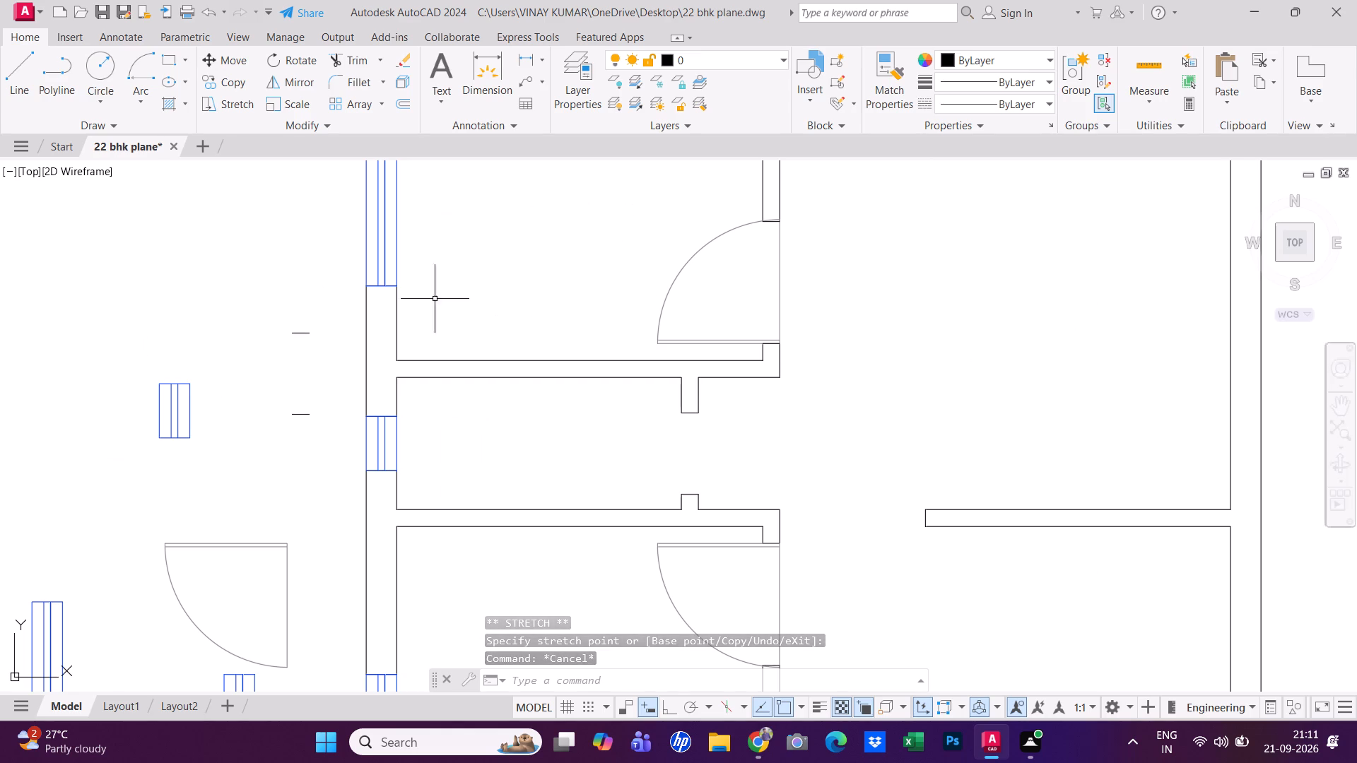
Draw a vertical line joining the east ends of the two pasted short lines.
left_click(30, 66)
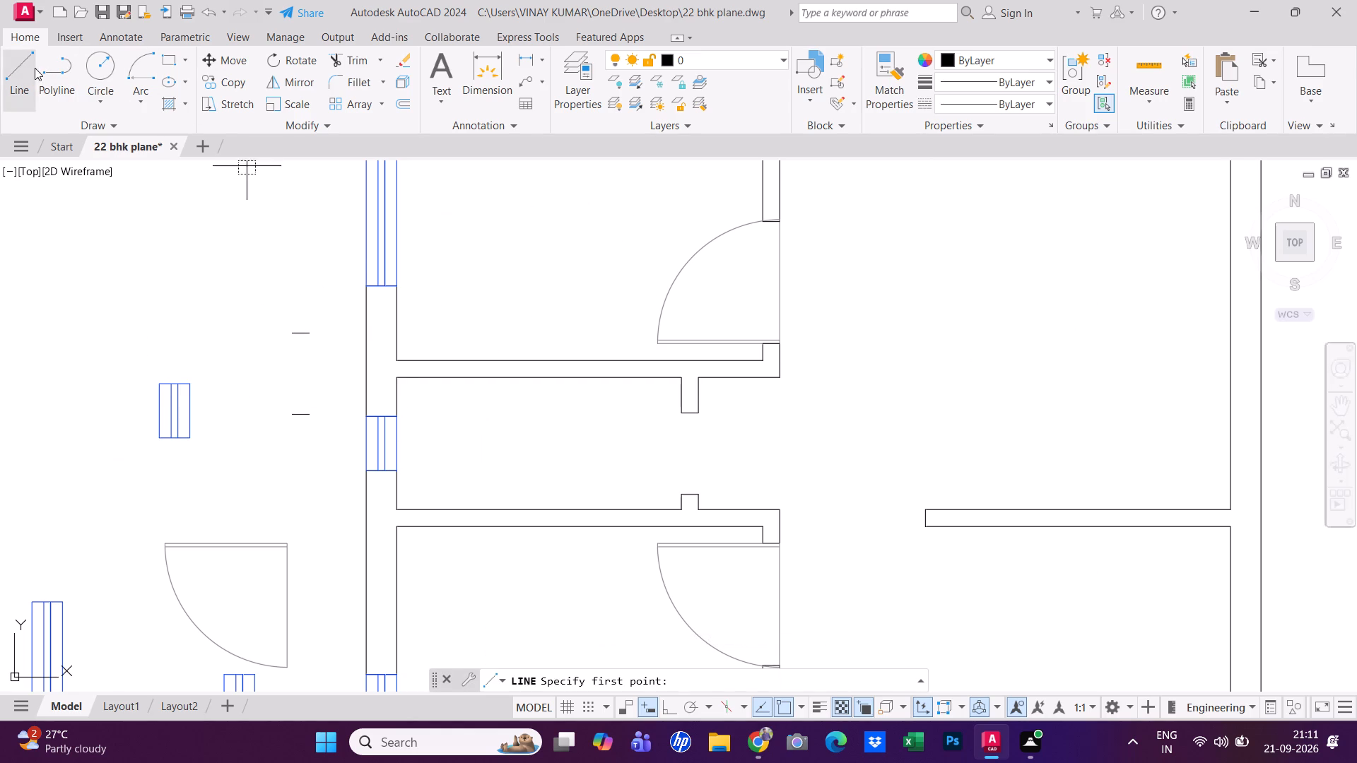
left_click(315, 336)
left_click(309, 415)
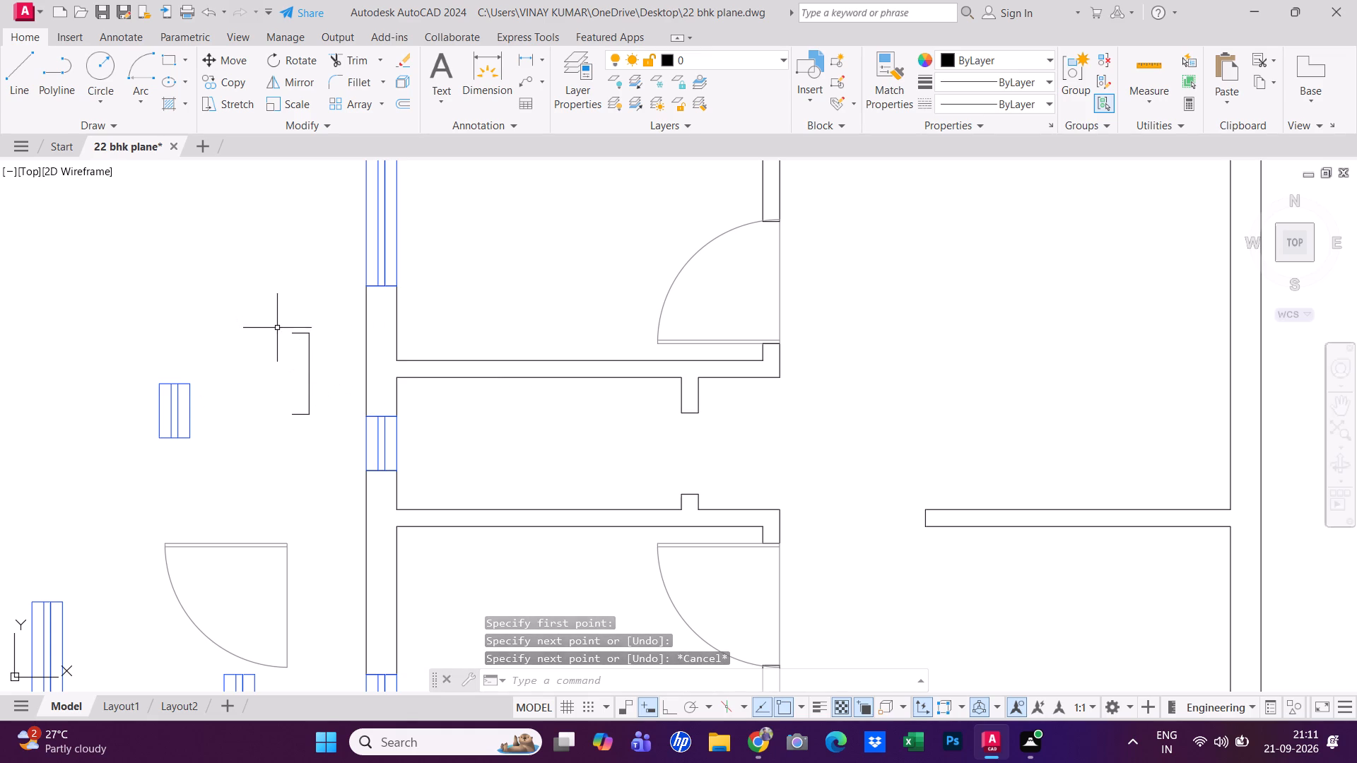
Erase the two pasted short lines at the ends of the vertical line, and quick-measure the middle room's doorway.
left_click(304, 331)
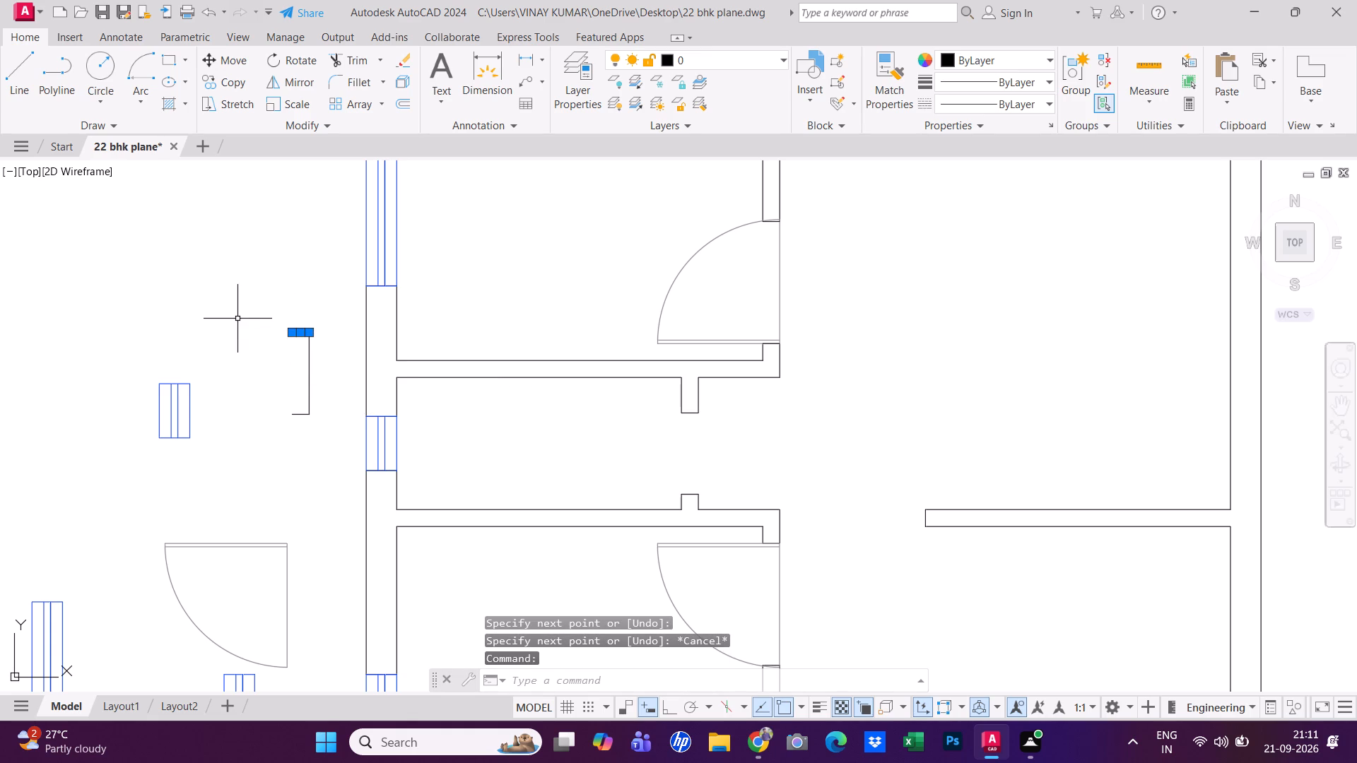
key("e")
key("space")
key("Escape")
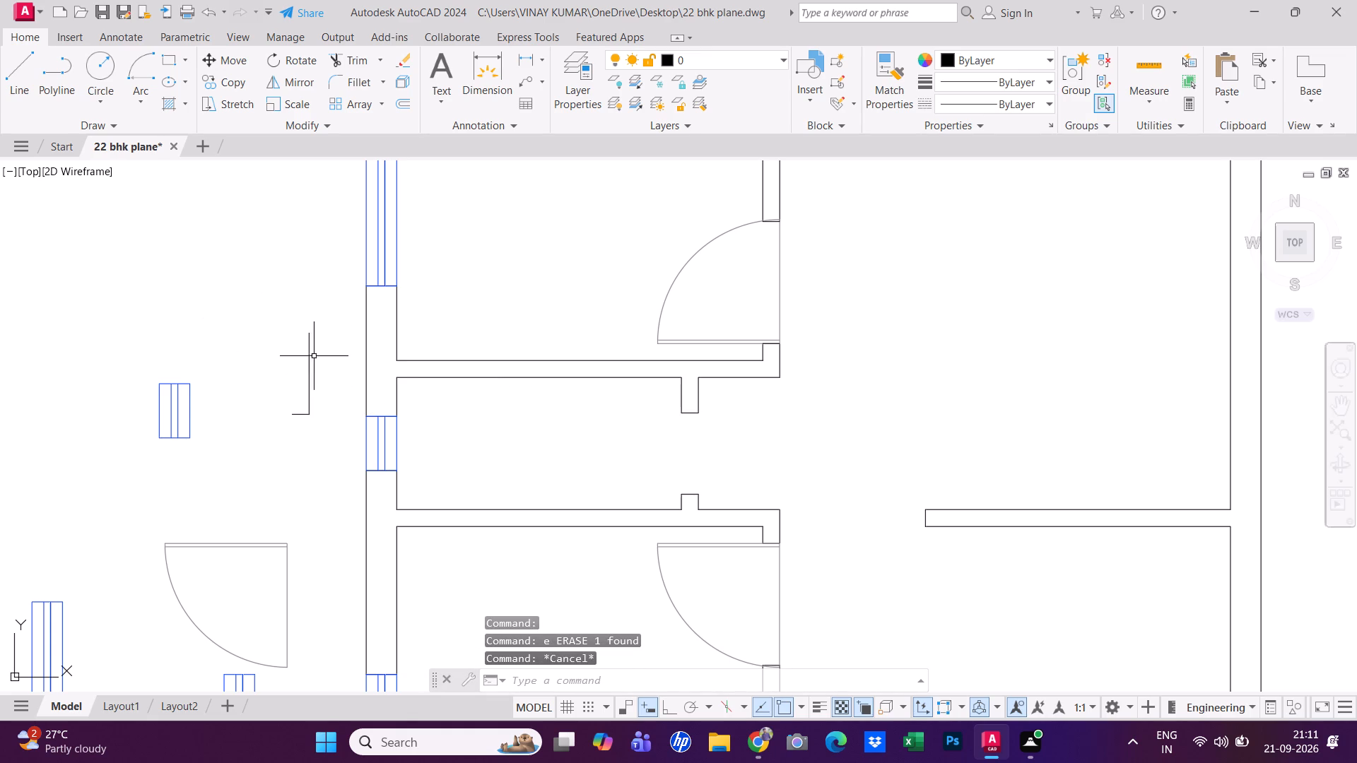
left_click(1126, 63)
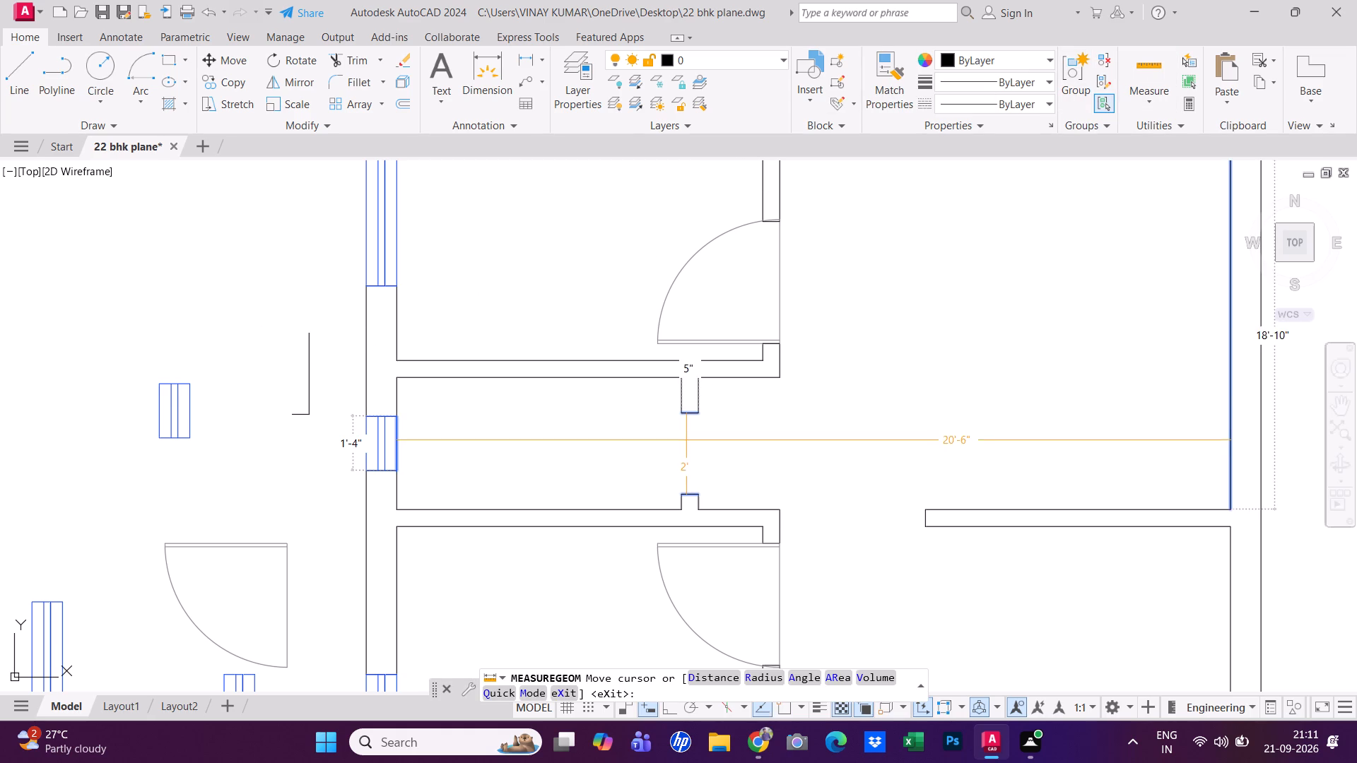
key("Escape")
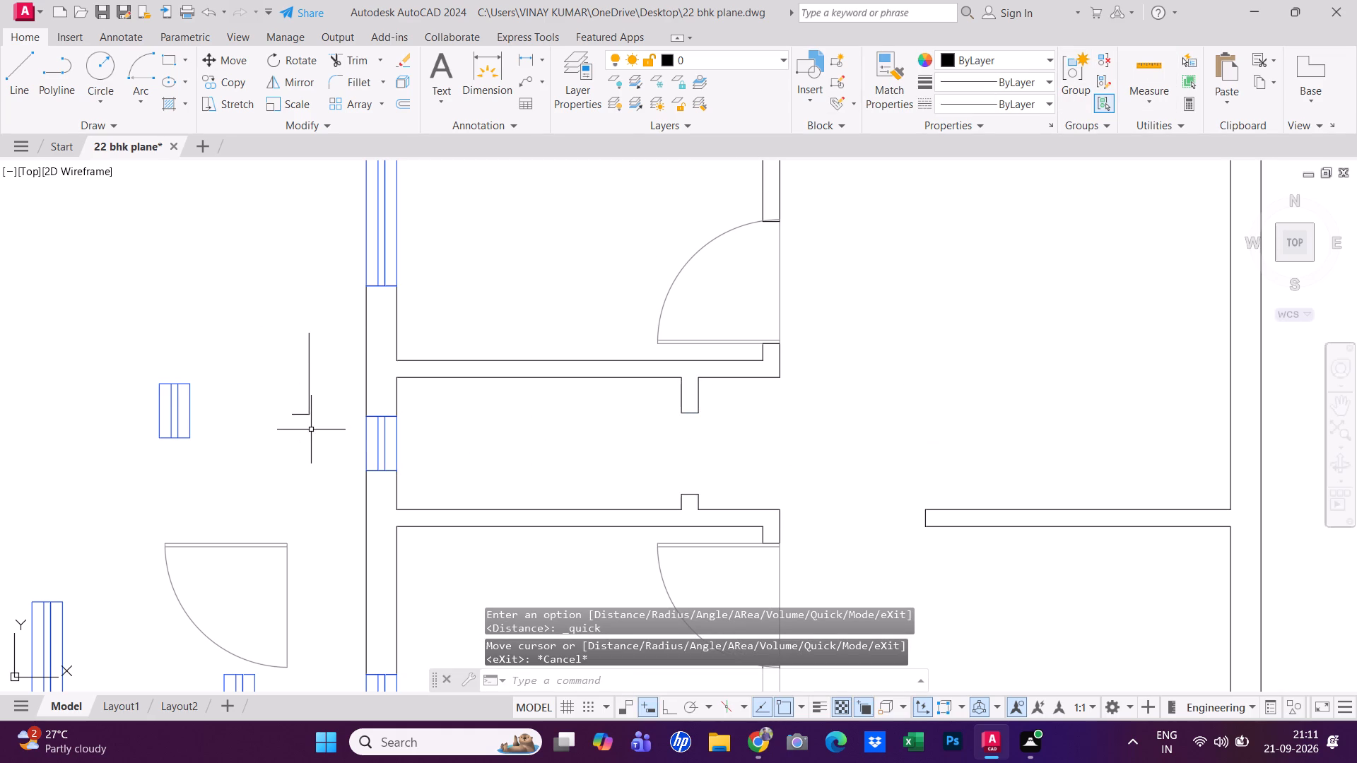
left_click(304, 415)
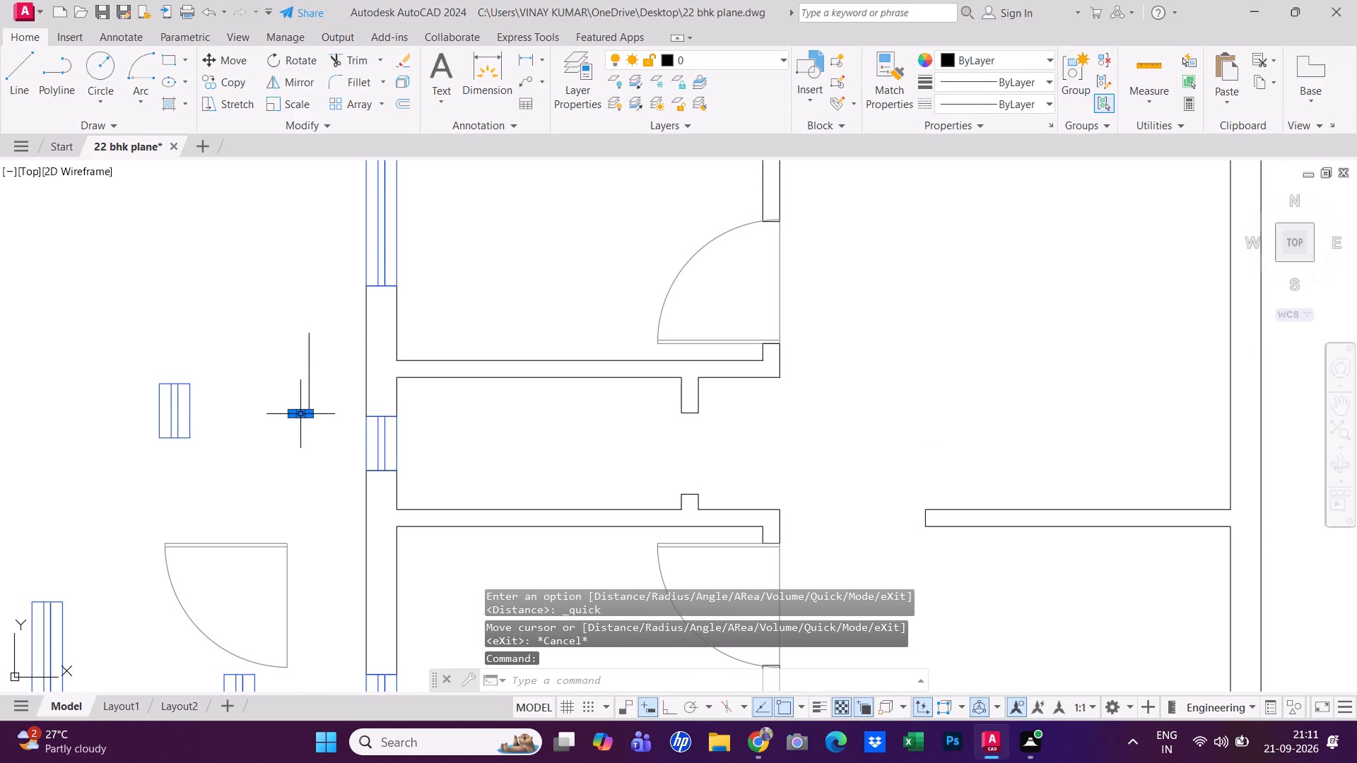
key("e")
key("space")
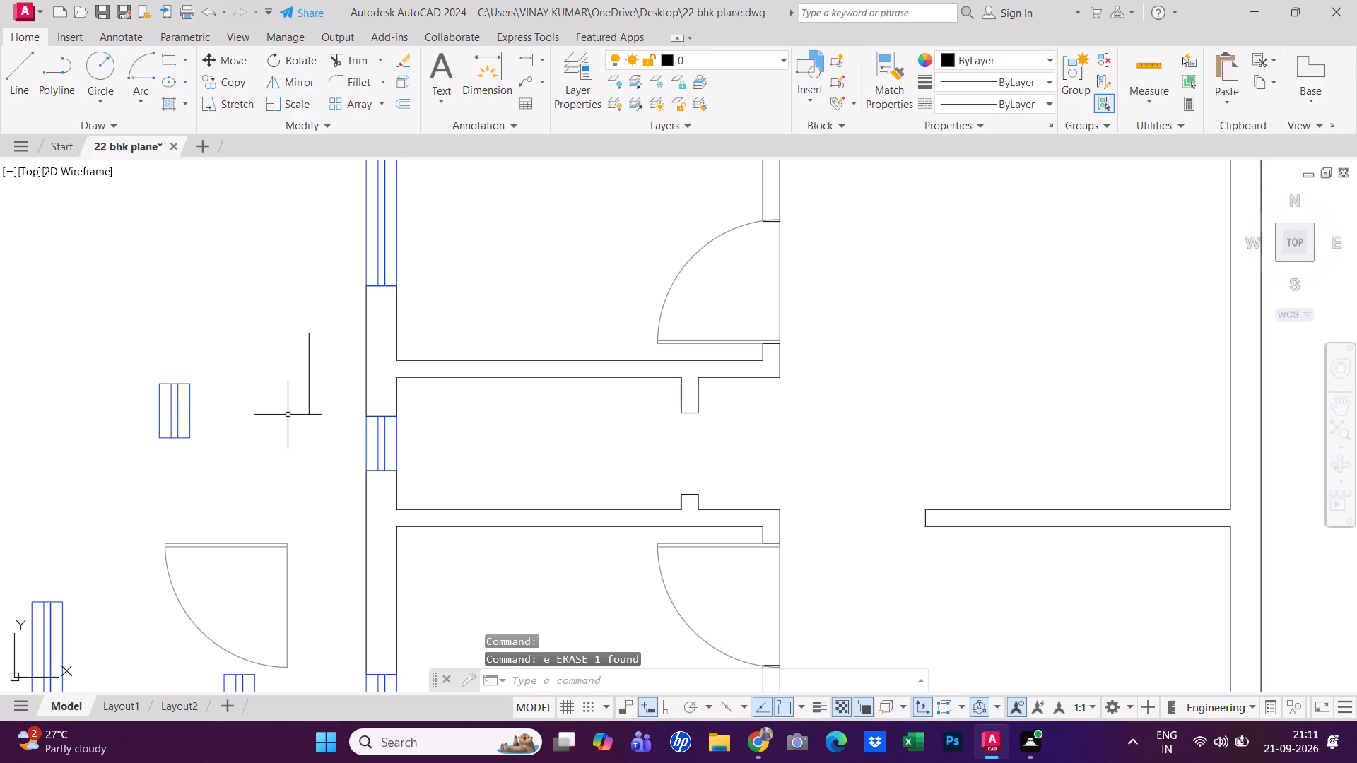
Draw a 2' horizontal line westward from the lower end of the vertical line.
type("l")
key("space")
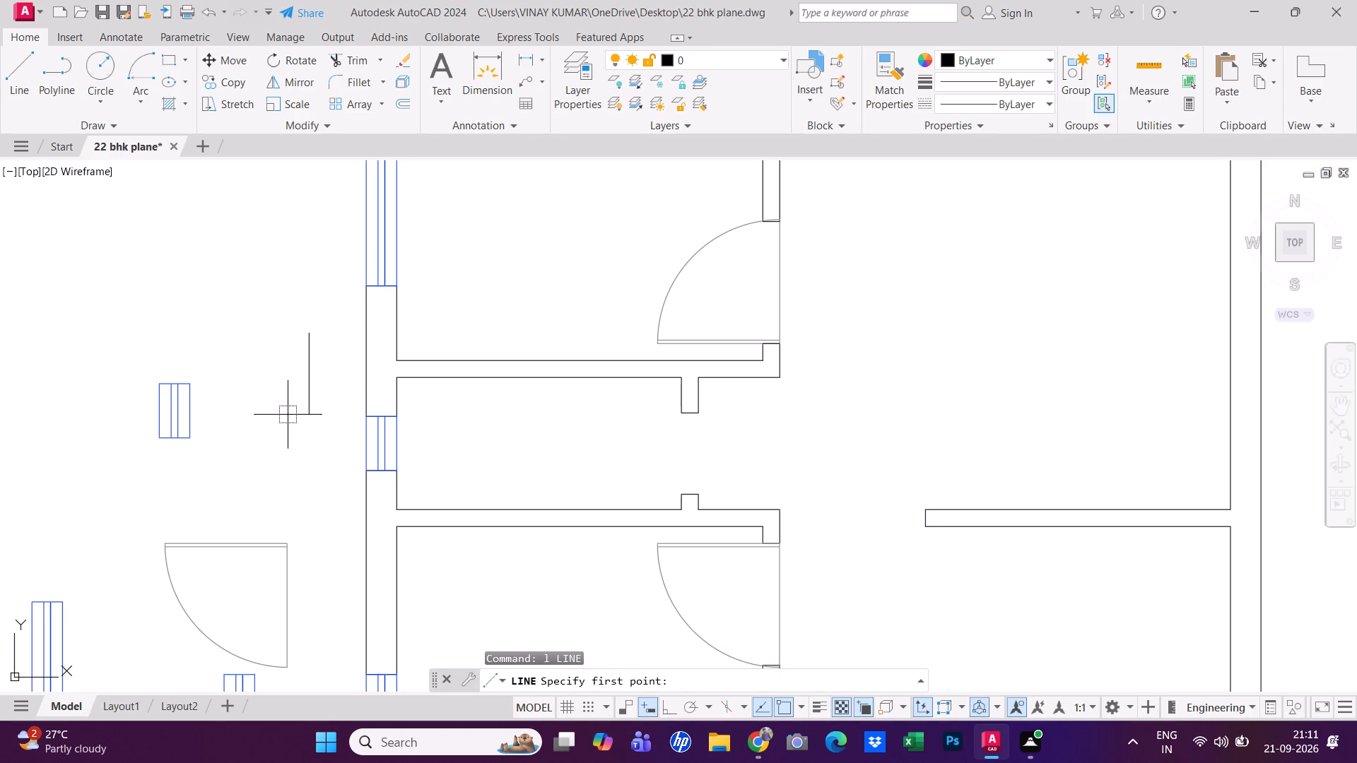
left_click(307, 416)
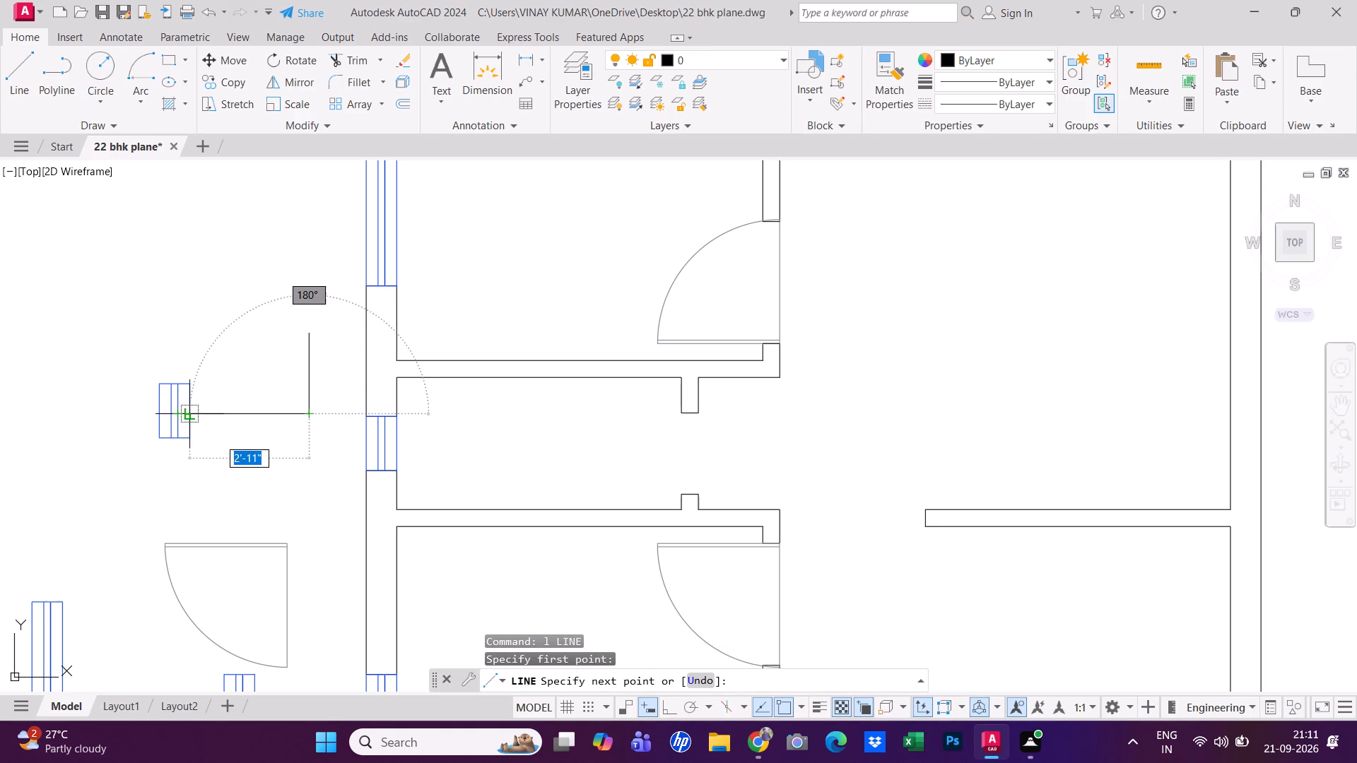
type("2'")
key("Return")
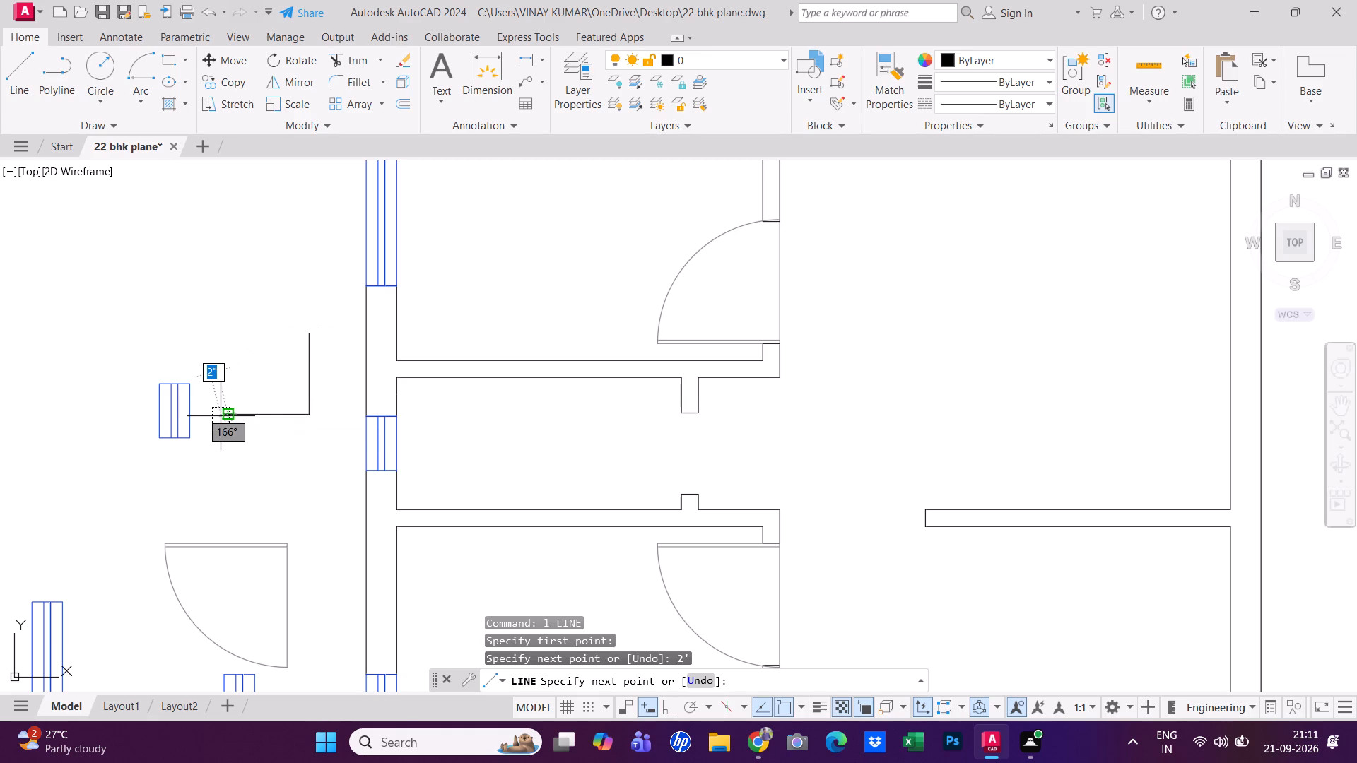
key("Escape")
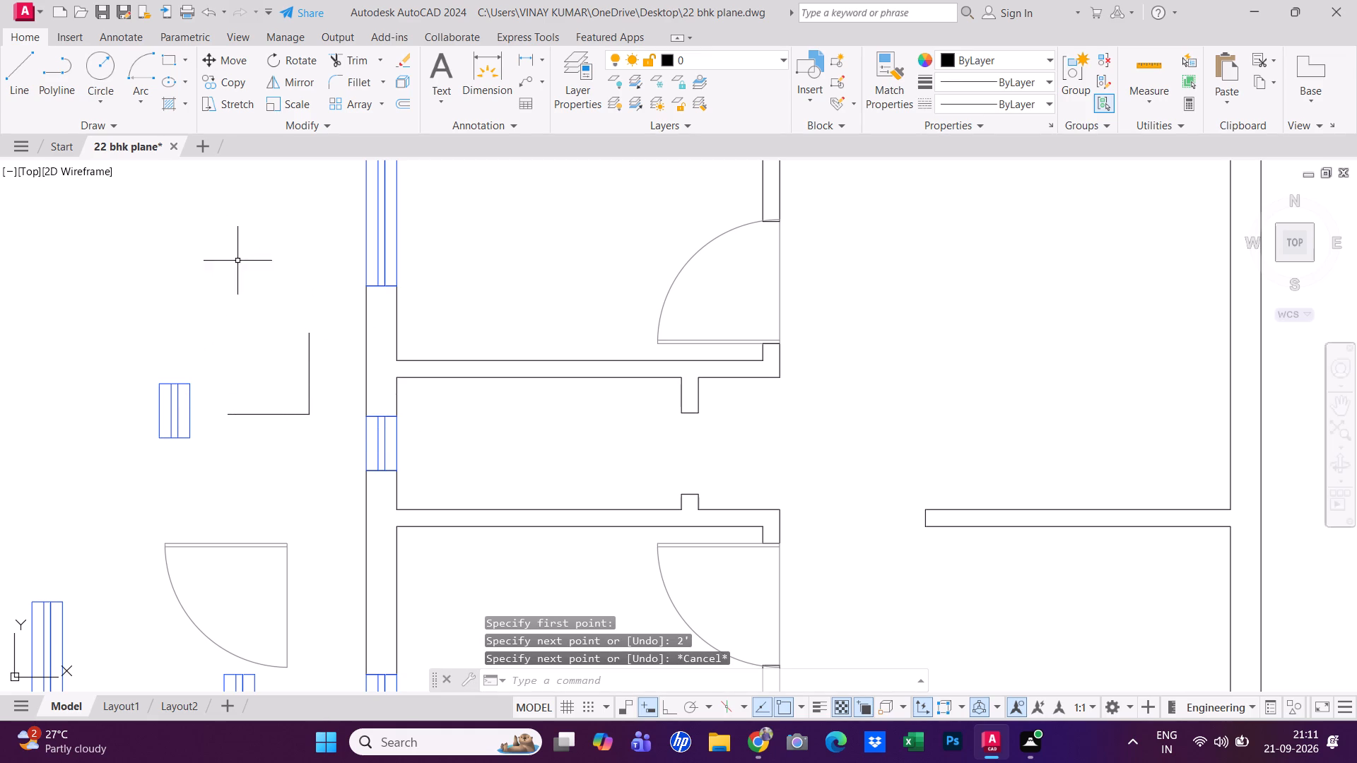
key("Escape")
key("Escape")
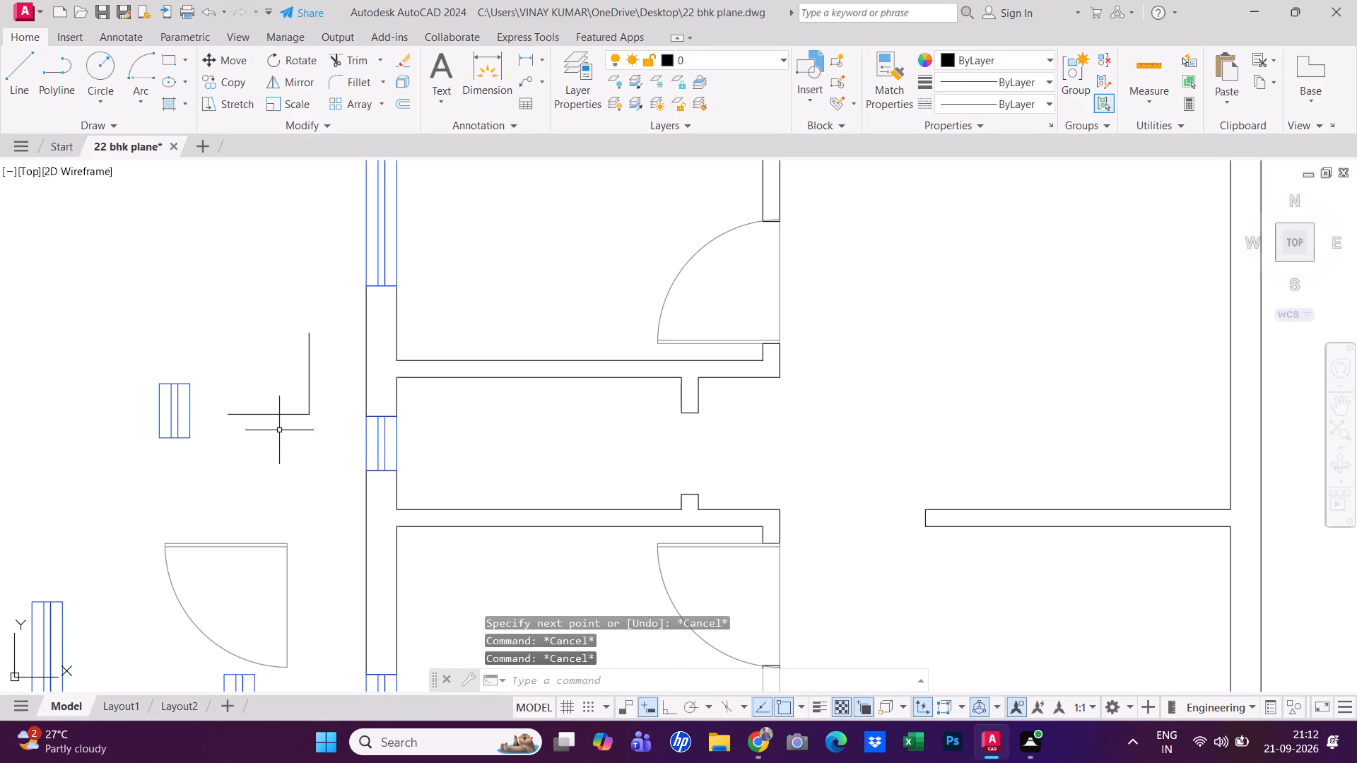
Offset the 2' horizontal line upward by 1" to form the door leaf.
type("o")
key("space")
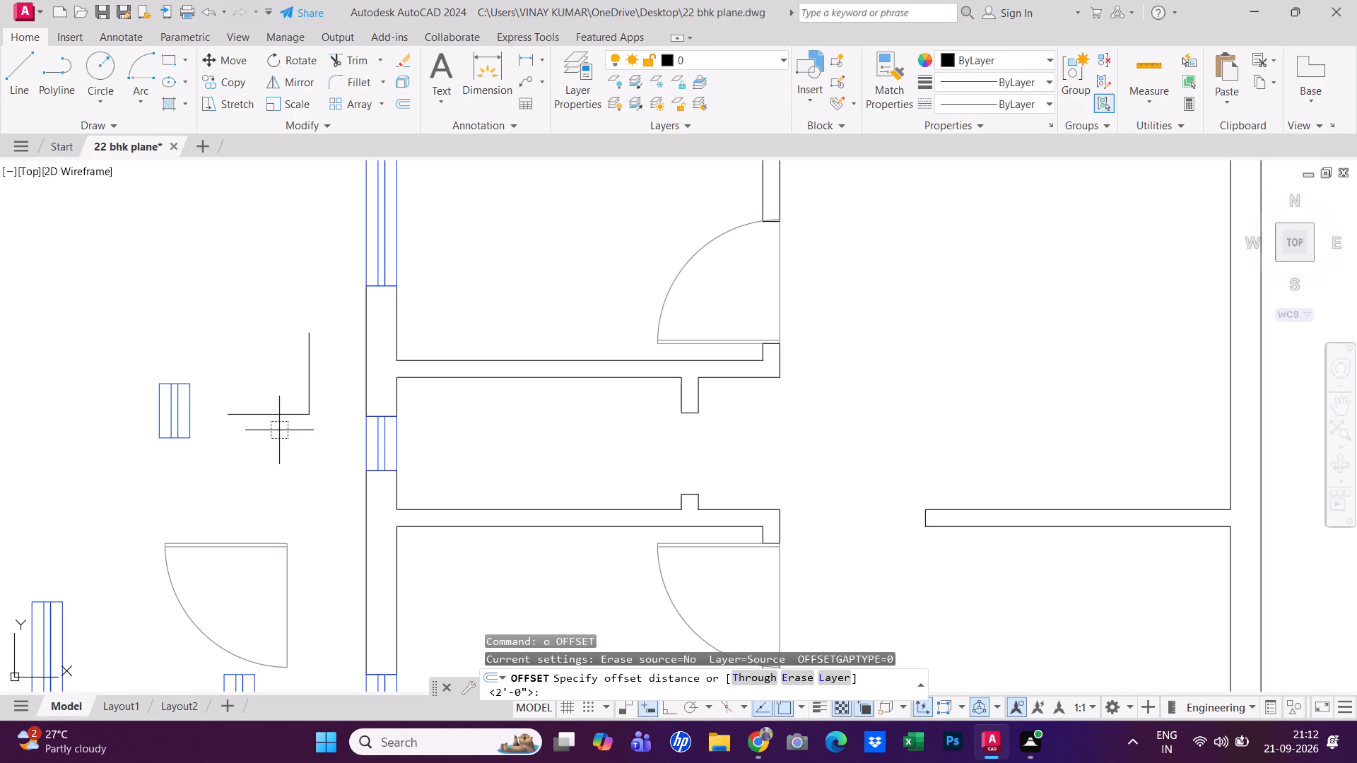
type("1\"")
key("Return")
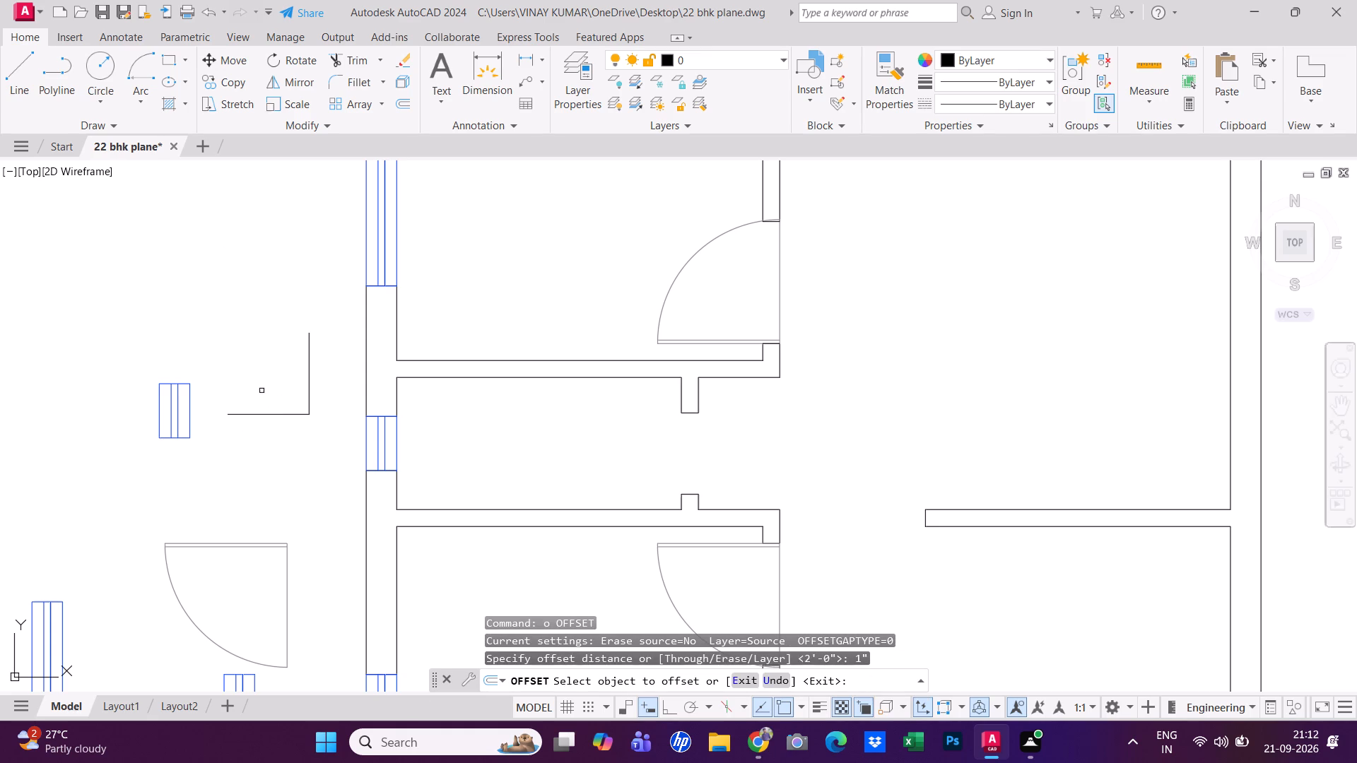
left_click(278, 415)
left_click(293, 360)
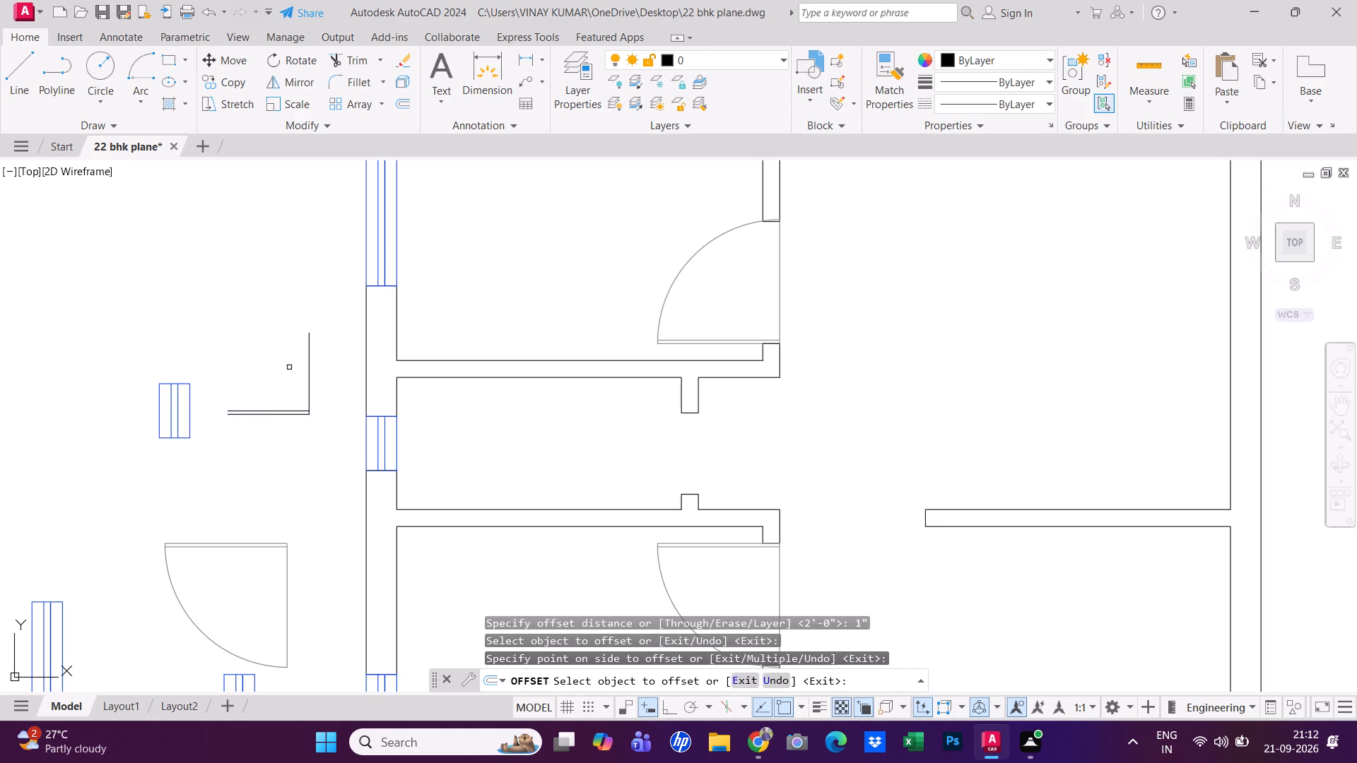
key("Escape")
key("Escape")
Draw a Center, Start, End arc centred on the lower corner, from the vertical line's top to the leaf's west end.
scroll(254, 451, "up", 1)
key("Escape")
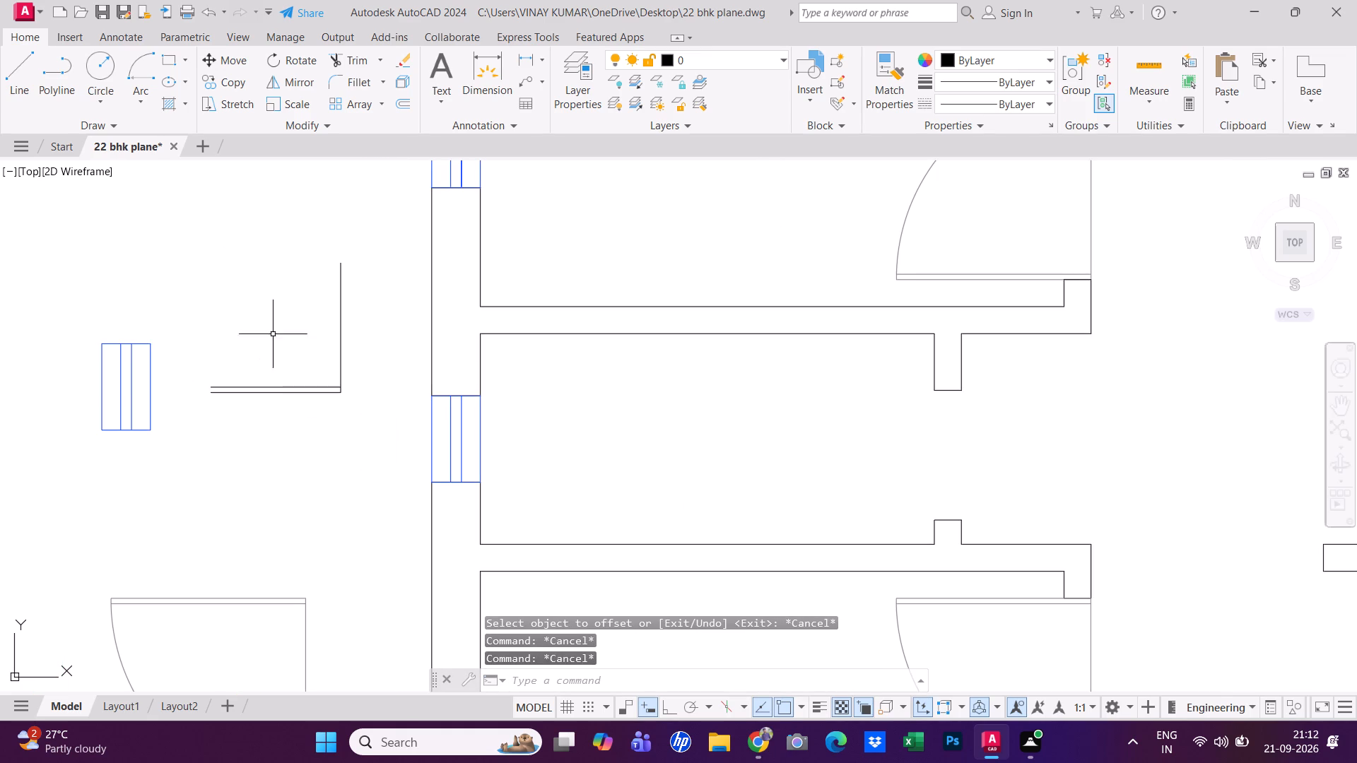
left_click(135, 92)
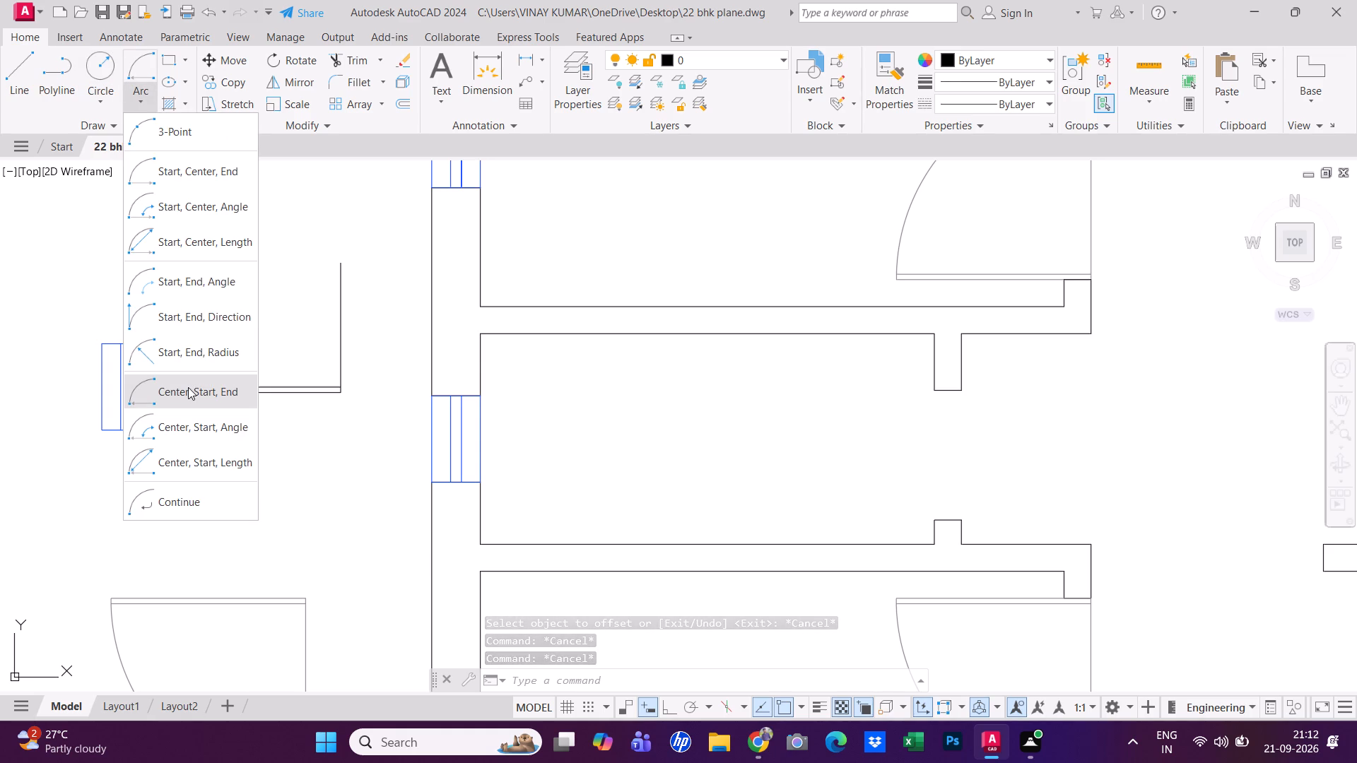
left_click(196, 398)
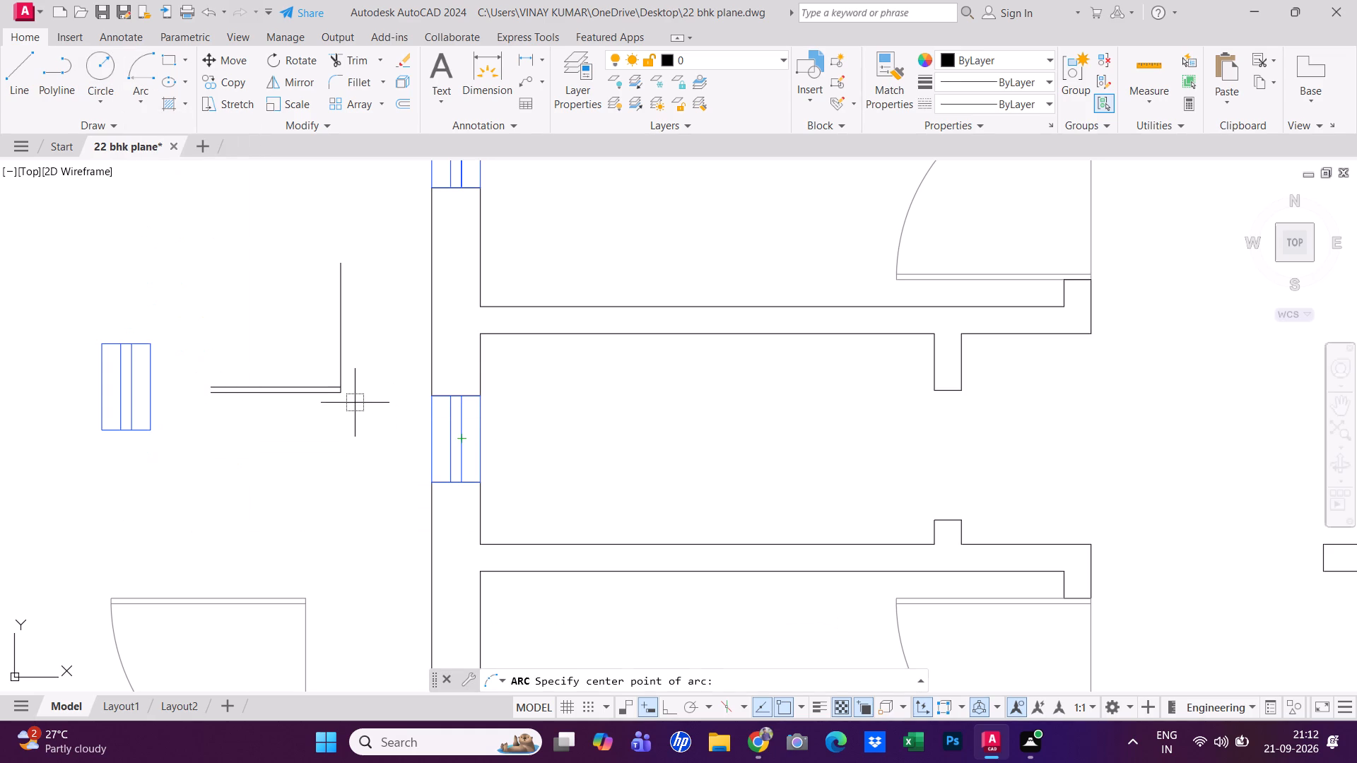
left_click(343, 393)
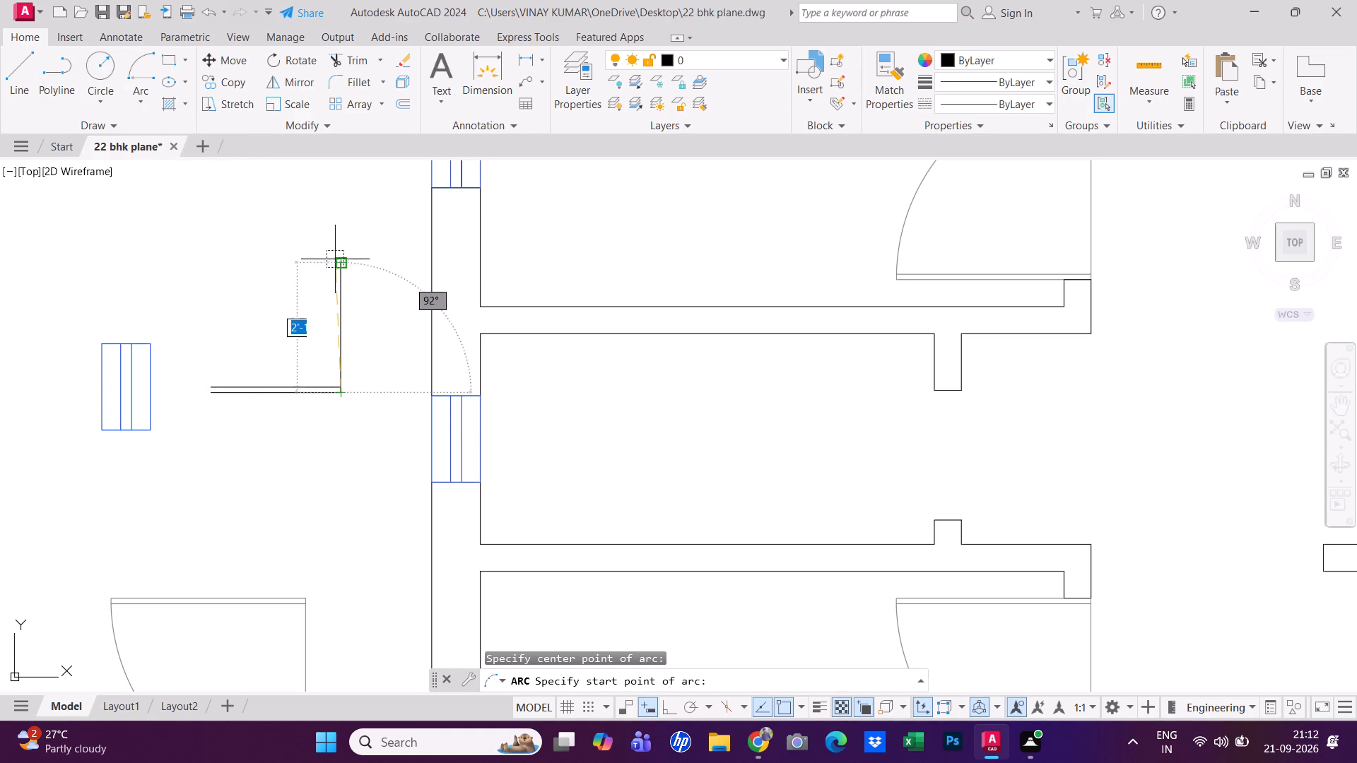
left_click(344, 261)
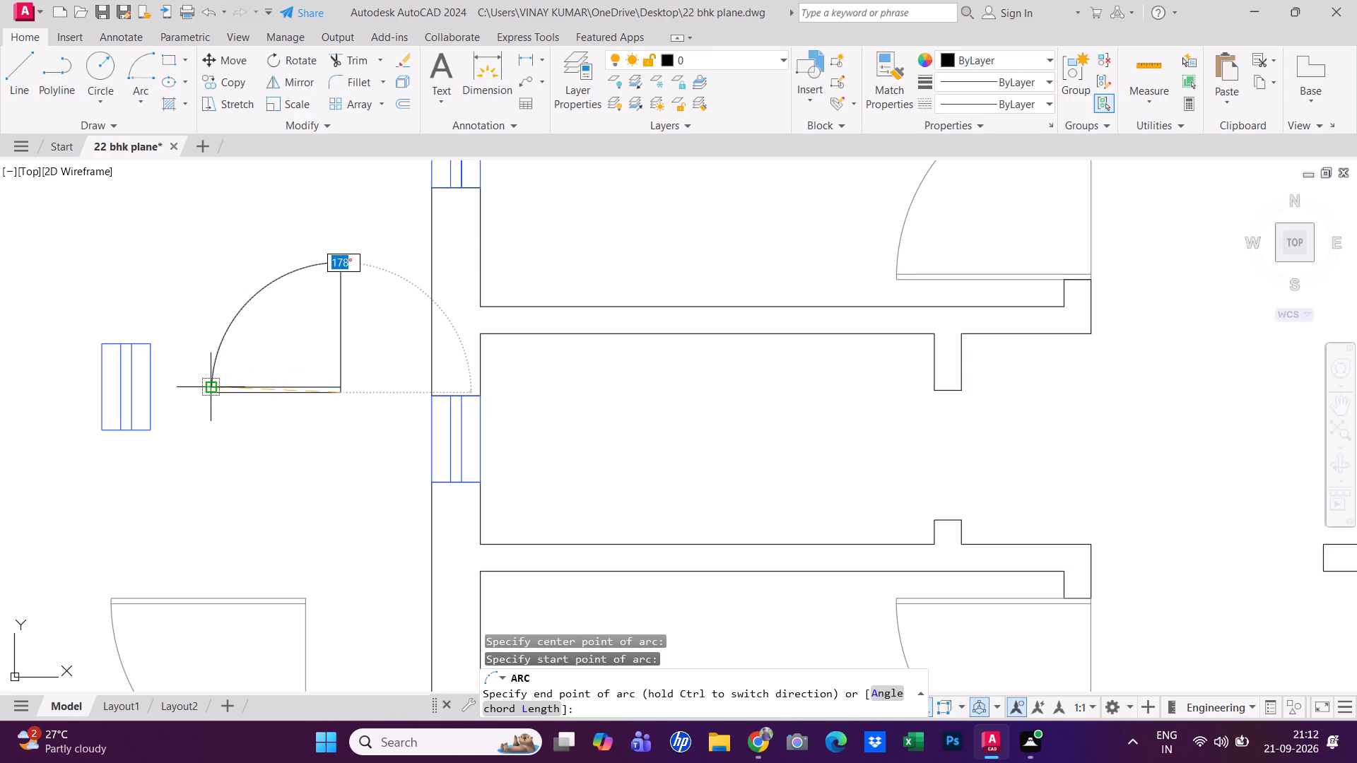
left_click(215, 384)
key("Escape")
Close the west end of the door leaf with a short line between its two horizontal lines.
scroll(218, 416, "up", 2)
key("Escape")
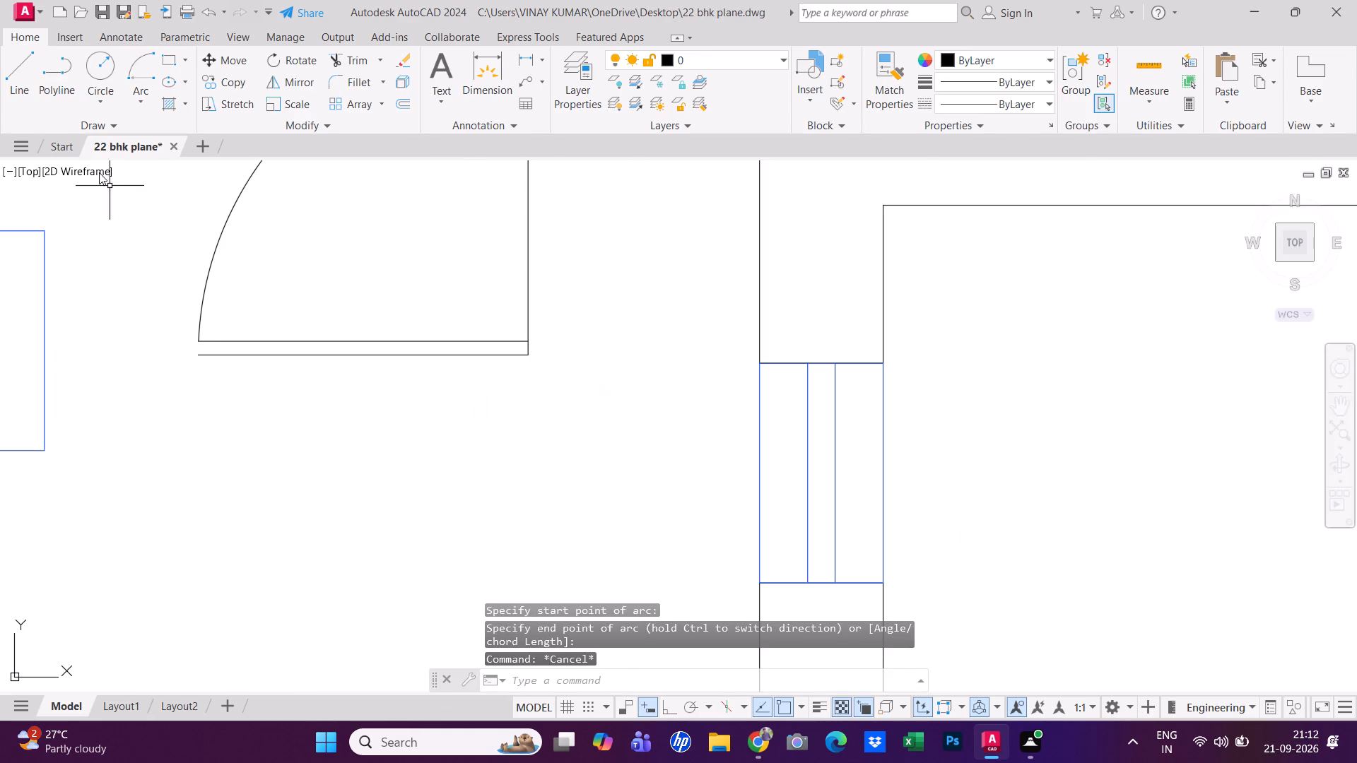
left_click(16, 99)
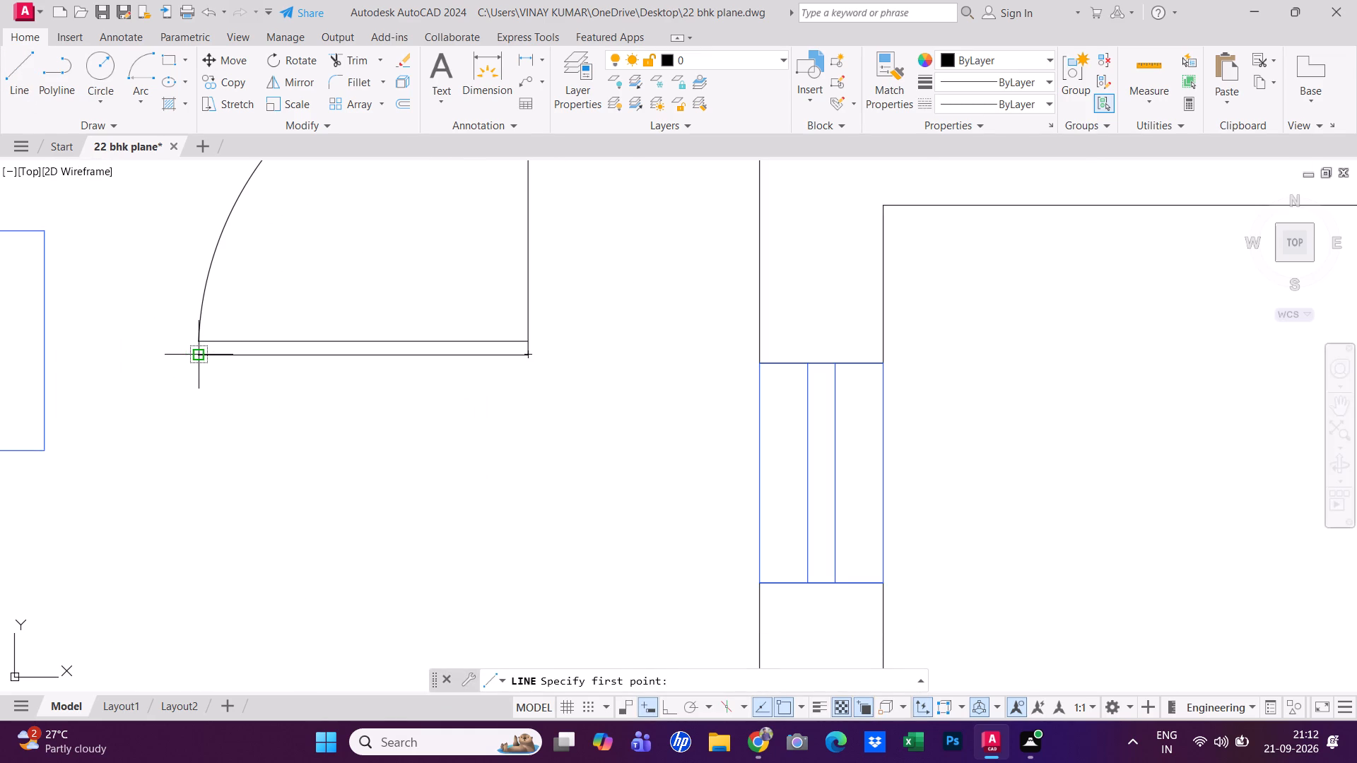
left_click(203, 355)
left_click(204, 337)
key("Escape")
scroll(264, 367, "up", 1)
scroll(264, 367, "down", 2)
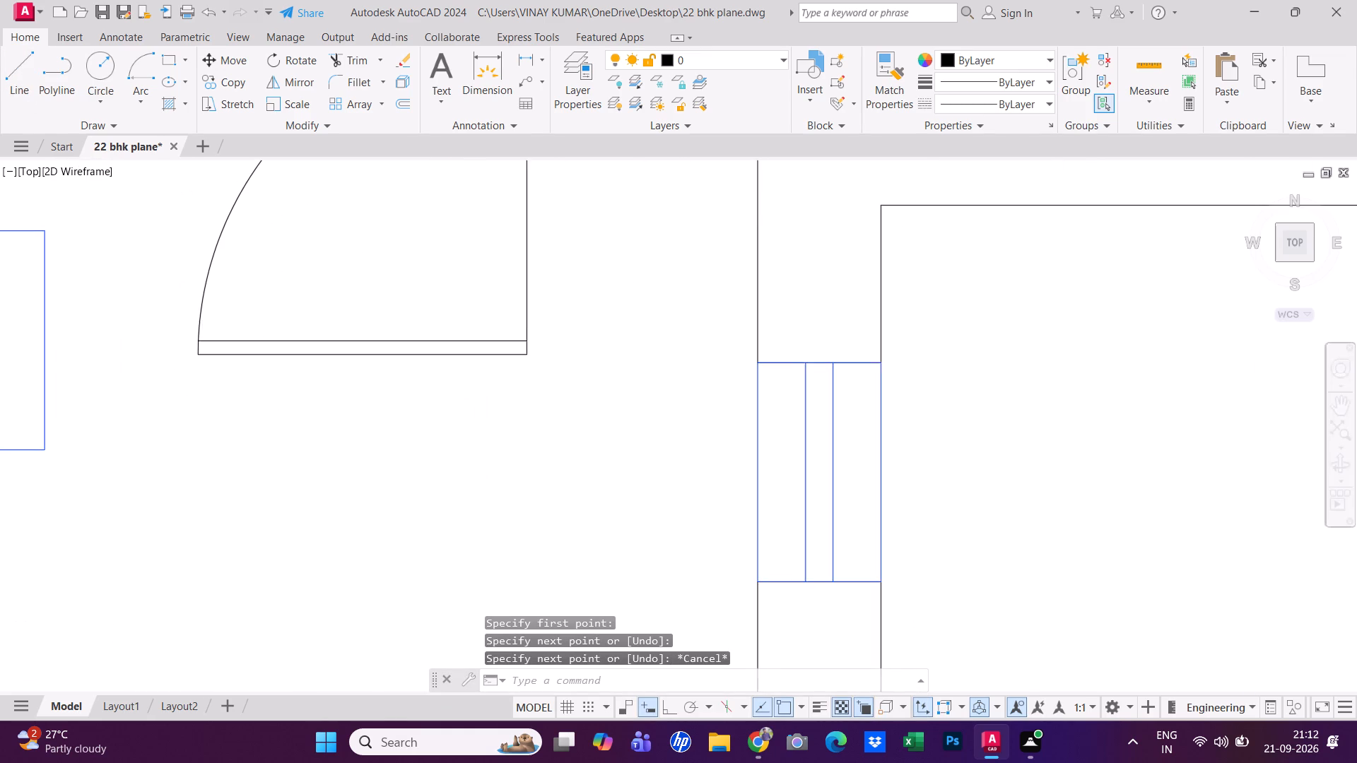
Put all lines and the arc of the new small door on the doors layer.
scroll(265, 371, "down", 1)
scroll(265, 371, "up", 1)
scroll(377, 393, "down", 3)
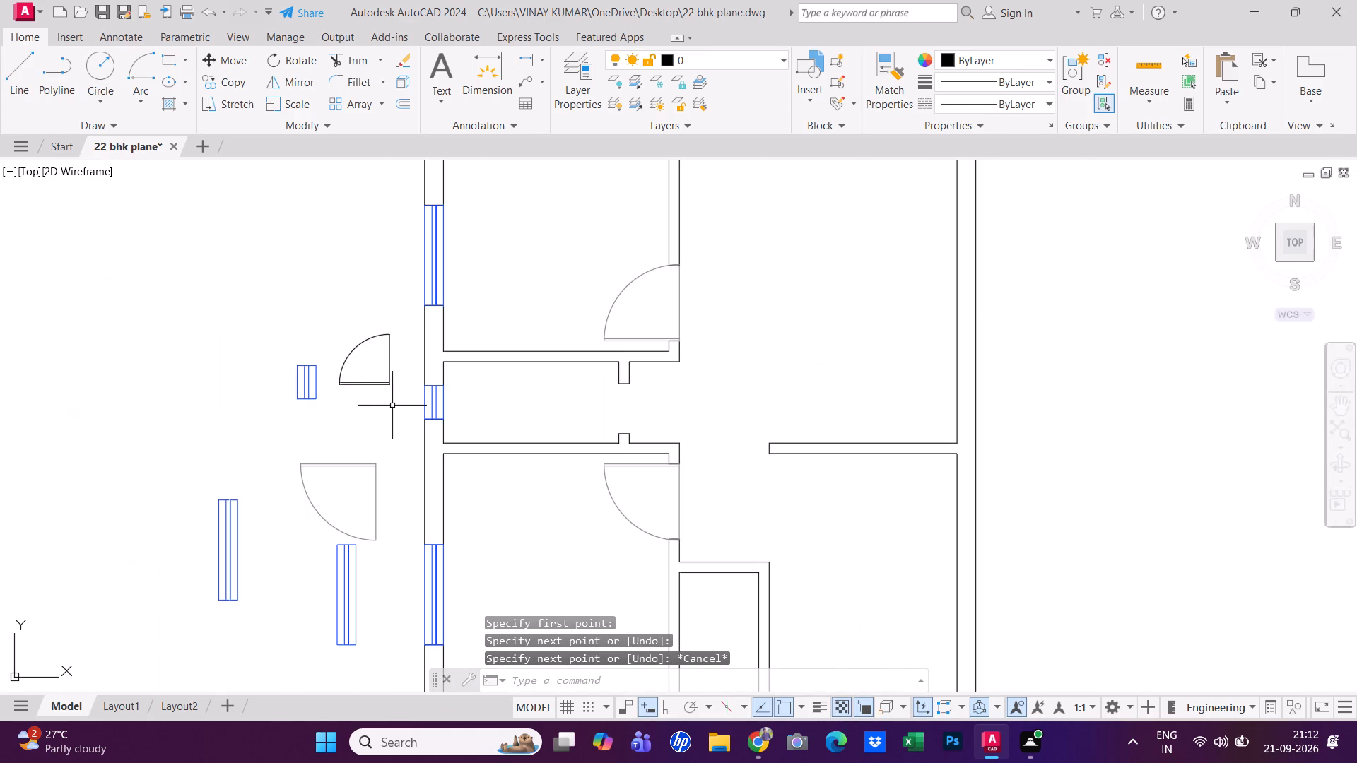
left_click(392, 406)
left_click(334, 314)
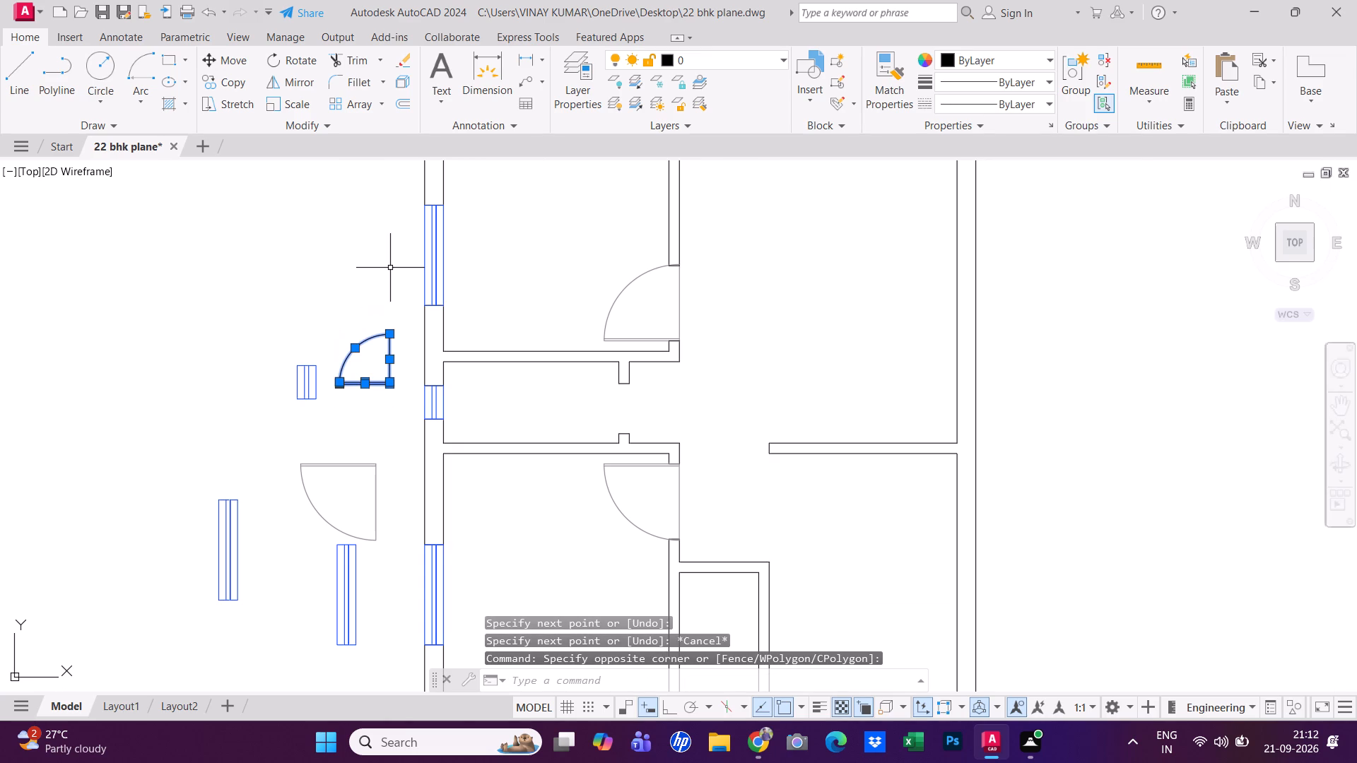
left_click(748, 61)
left_click(734, 100)
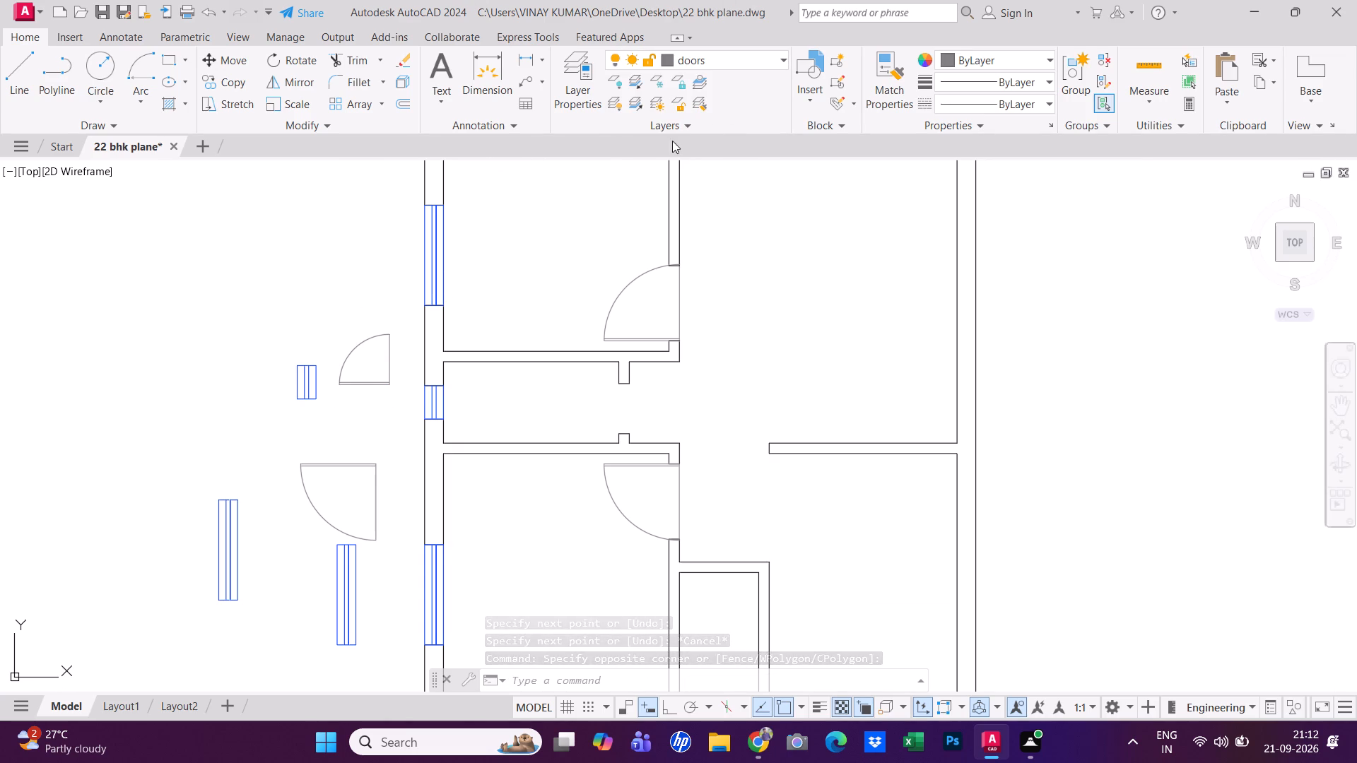
key("Escape")
key("Escape")
Group the new small door's lines and arc into one object.
left_click(403, 410)
left_click(351, 330)
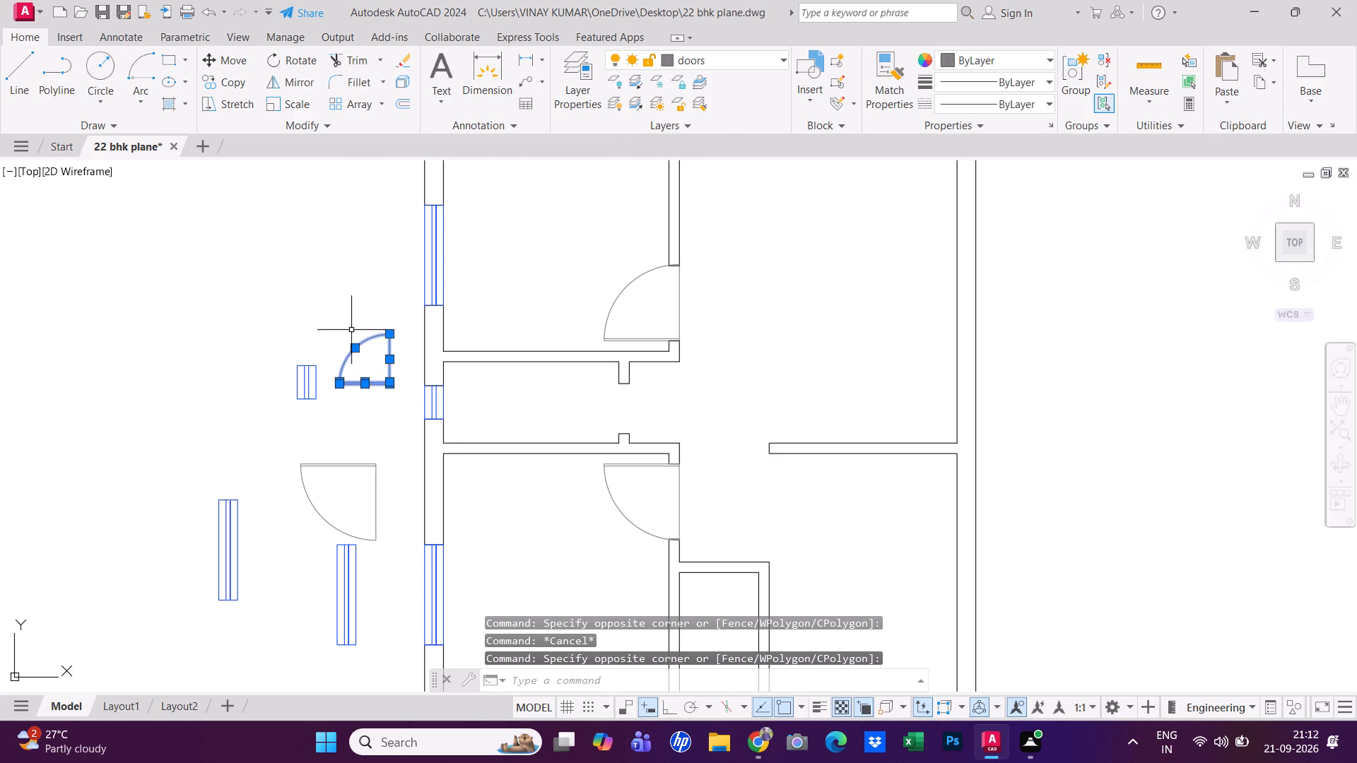
type("g")
key("space")
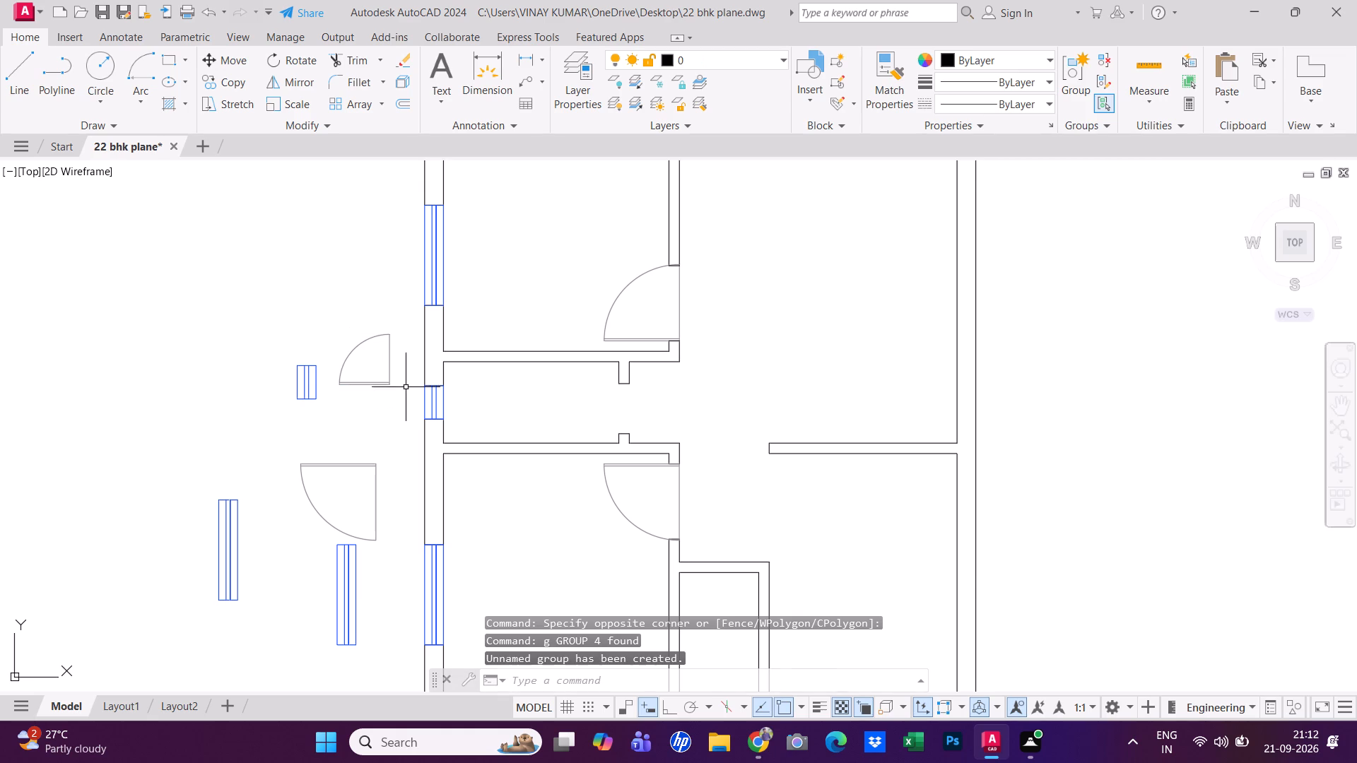
Copy the small door group from its lower east corner to the lower wall stub's east corner in the middle room's doorway.
left_click(390, 384)
scroll(385, 389, "up", 4)
left_click(224, 90)
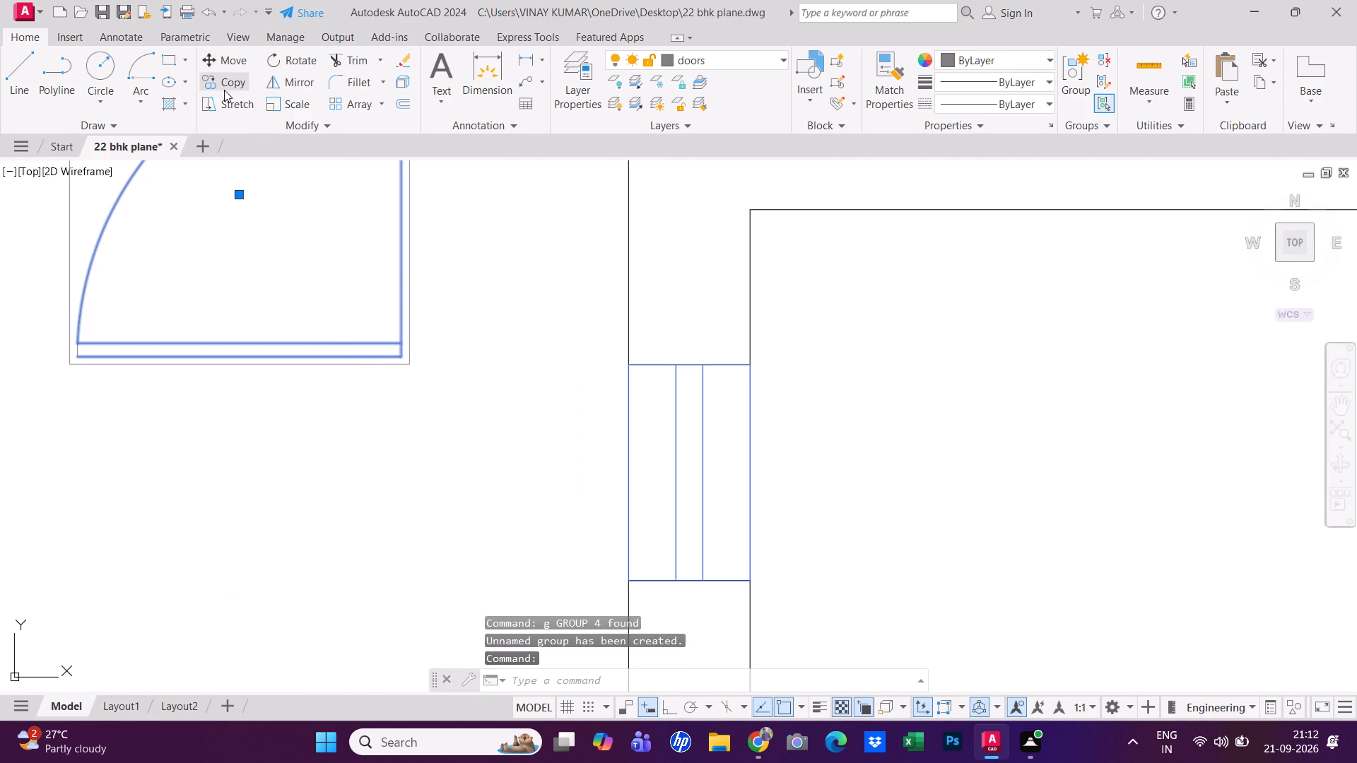
left_click(401, 358)
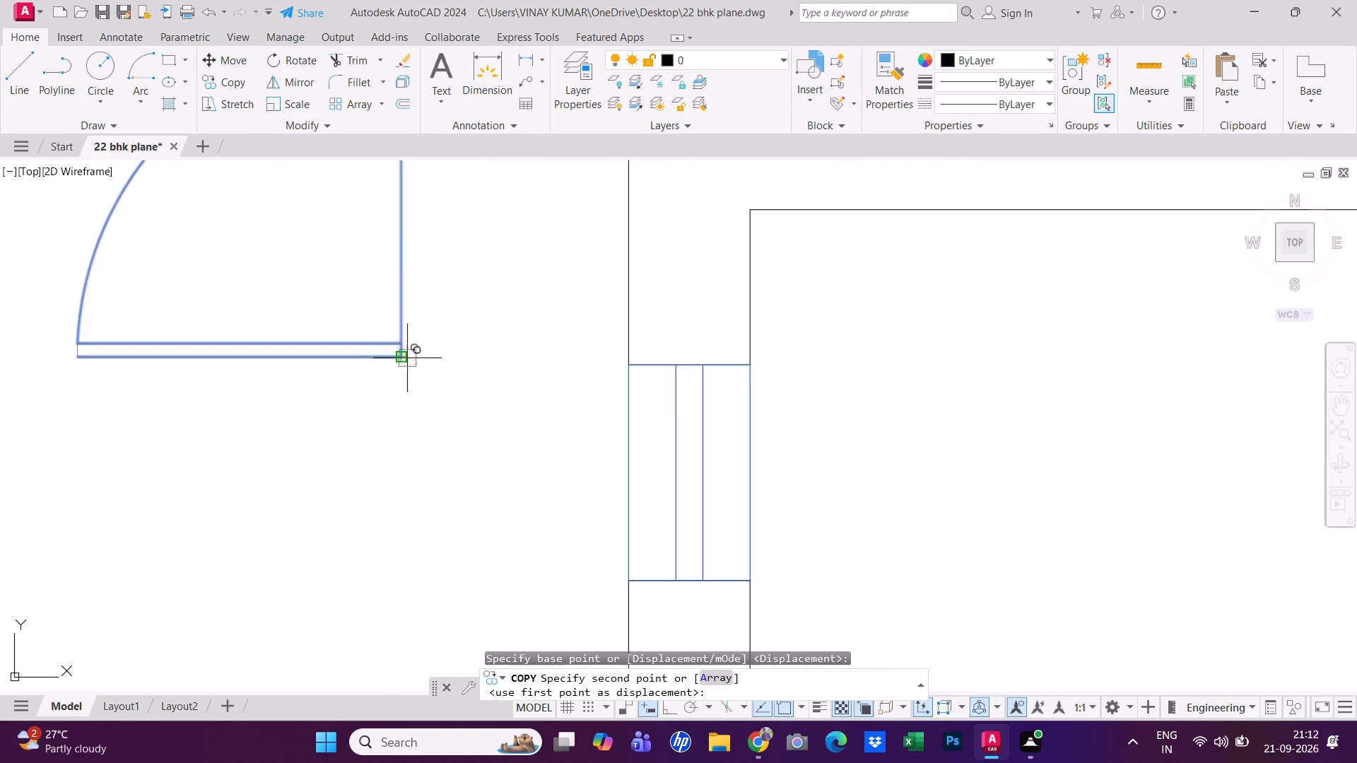
scroll(444, 396, "down", 5)
scroll(698, 446, "up", 3)
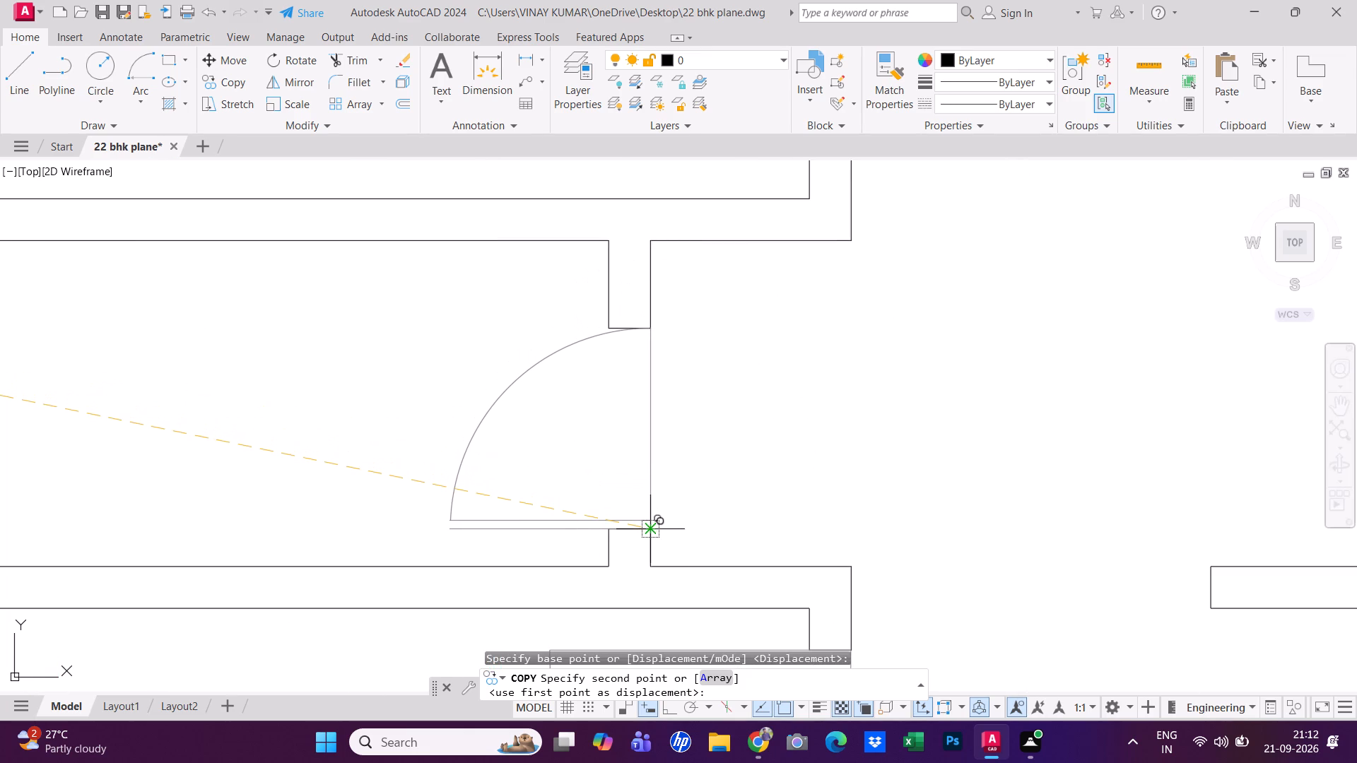
left_click(648, 526)
key("Escape")
Show the whole plan and save the drawing.
scroll(890, 476, "down", 3)
middle_click_drag(878, 466, 749, 396)
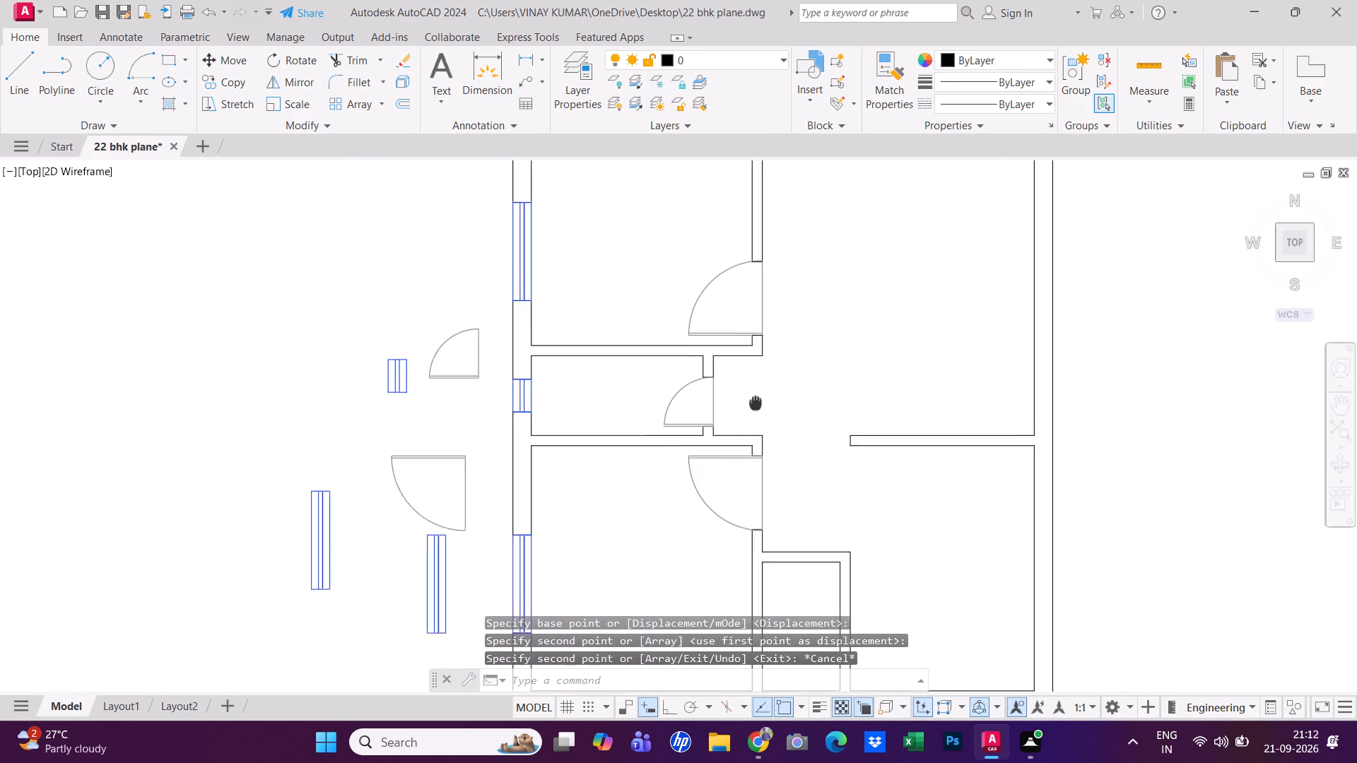
middle_click_drag(749, 396, 531, 381)
middle_click(524, 380)
middle_click(522, 381)
middle_click_drag(522, 381, 488, 424)
scroll(490, 426, "down", 1)
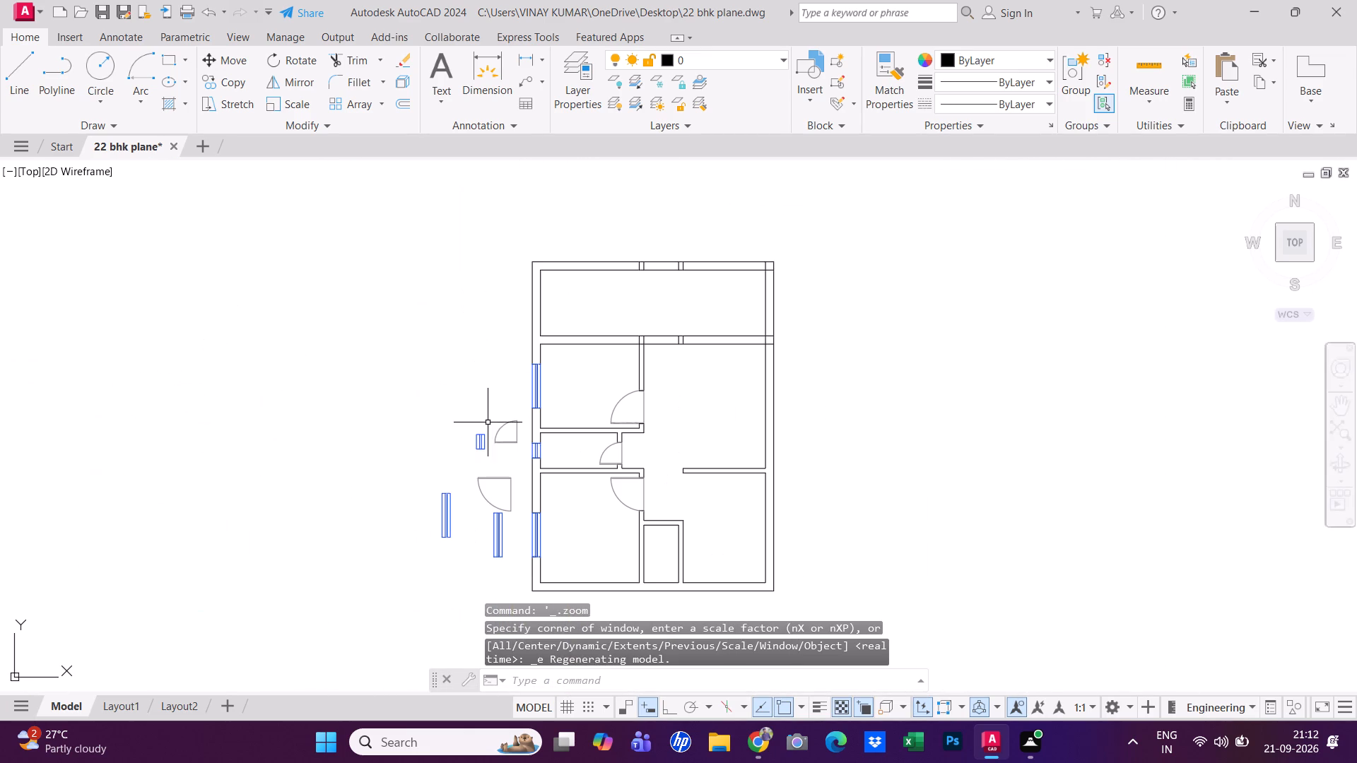
key("ctrl+s")
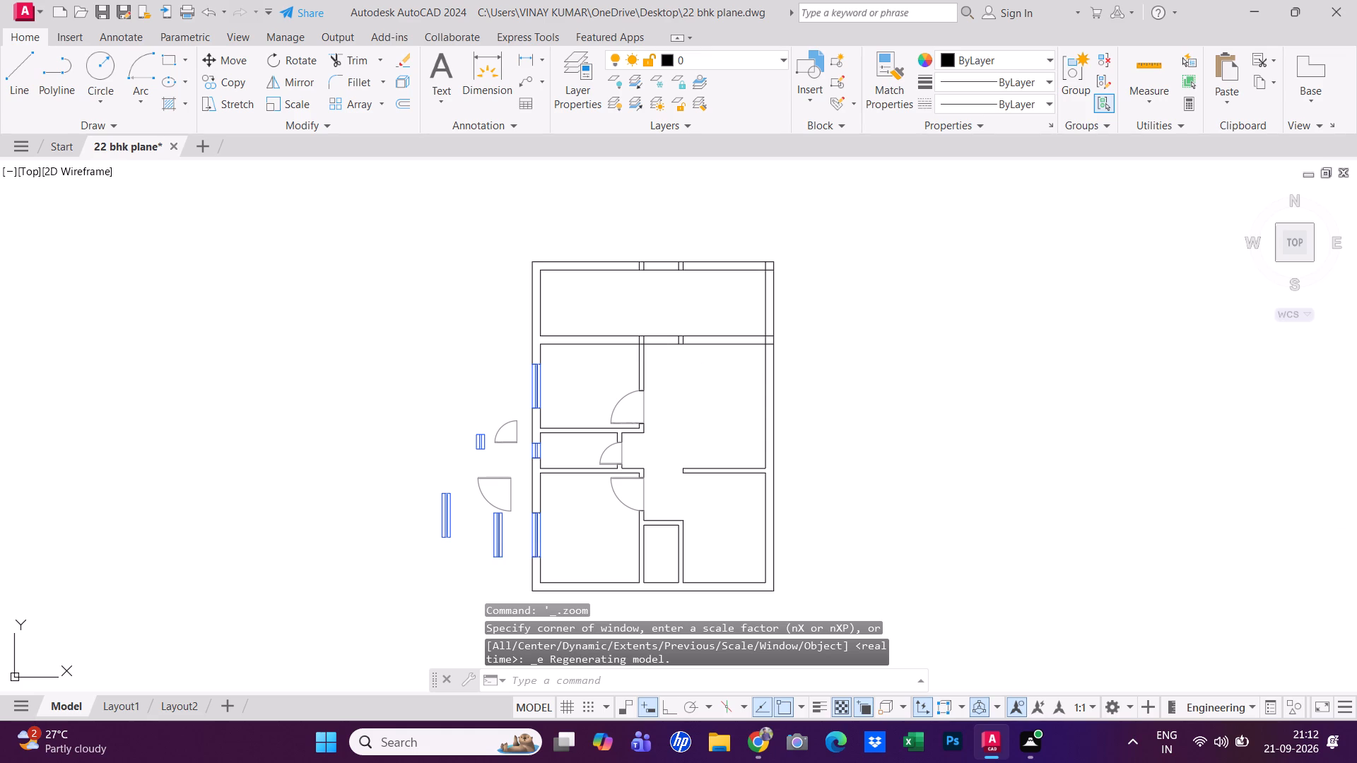
key("ctrl+s")
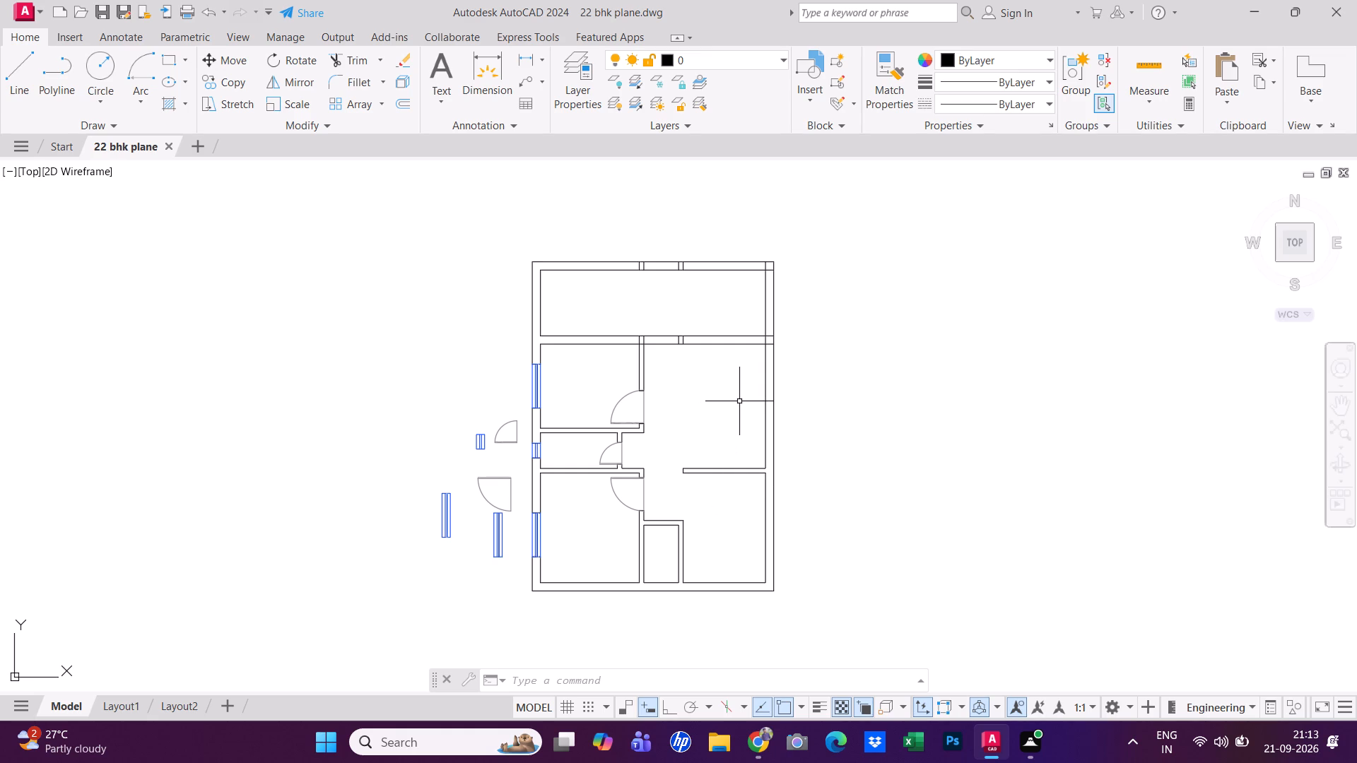
Offset the east wall's inner line 5'9" west into the large north room.
key("Escape")
type("o")
key("space")
type("5'9\"")
key("Return")
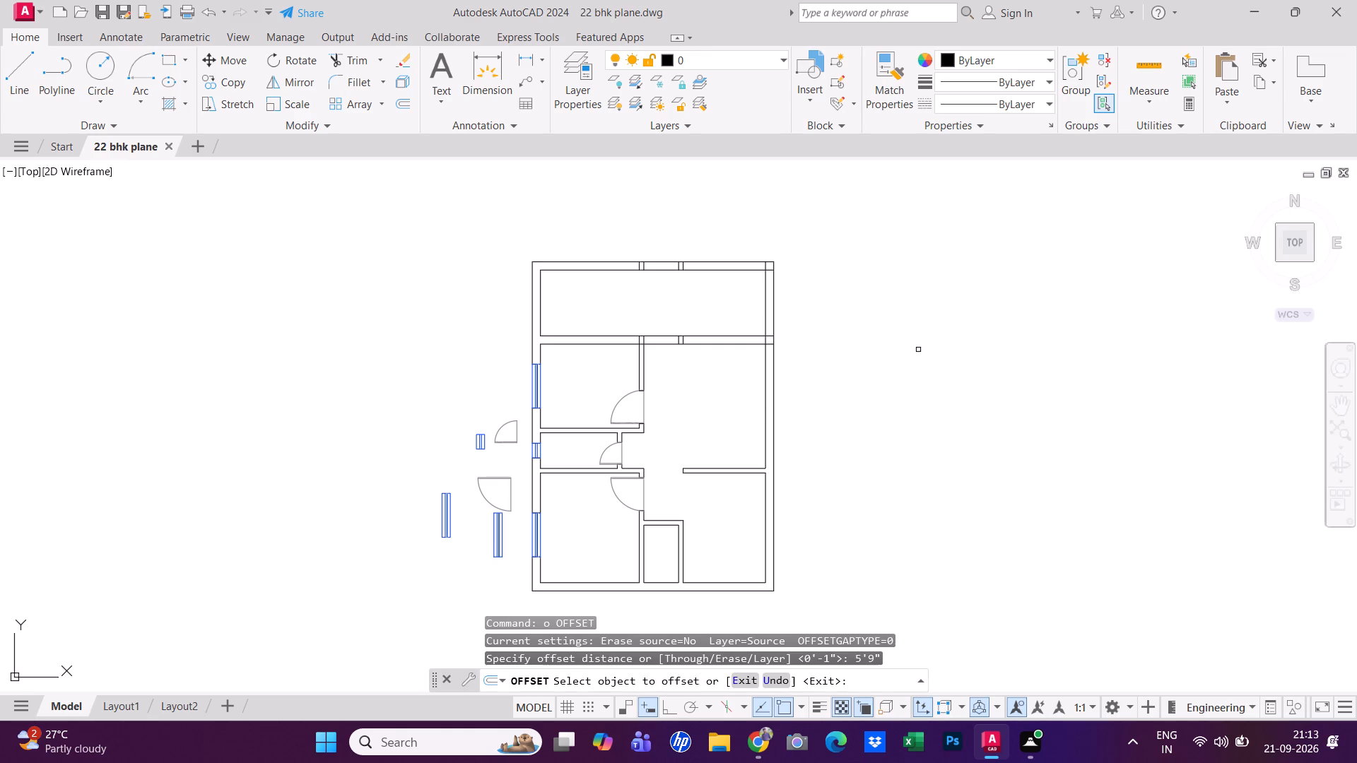
left_click(765, 296)
left_click(715, 296)
scroll(707, 323, "up", 2)
key("Escape")
middle_click_drag(712, 338, 723, 371)
key("Escape")
key("Escape")
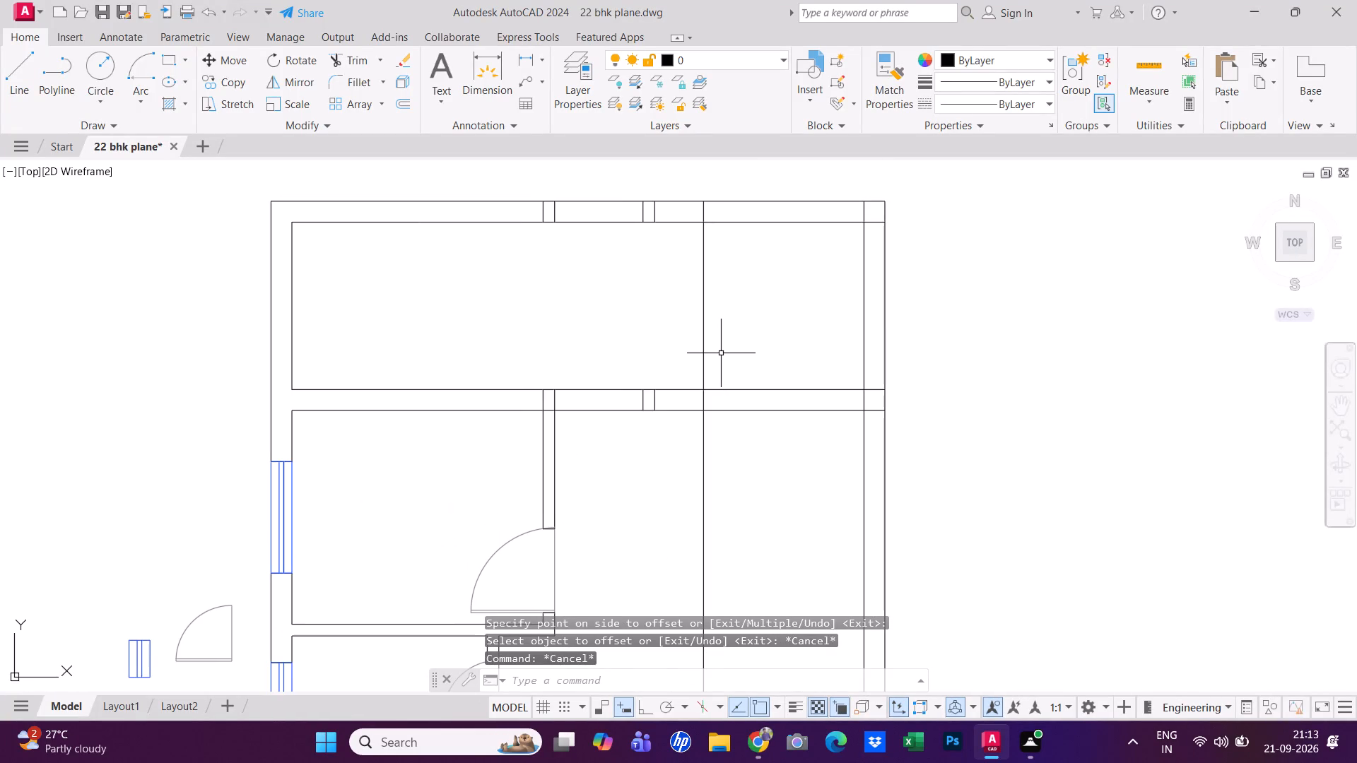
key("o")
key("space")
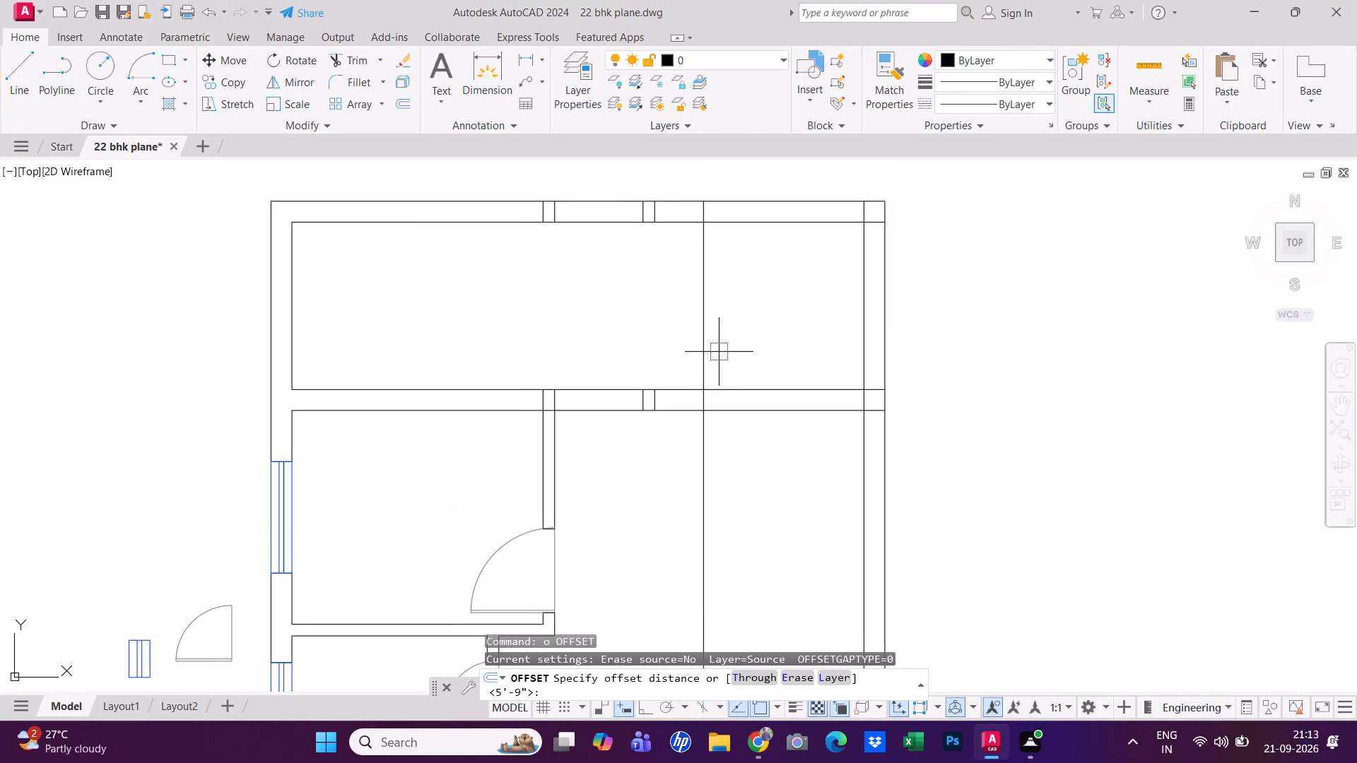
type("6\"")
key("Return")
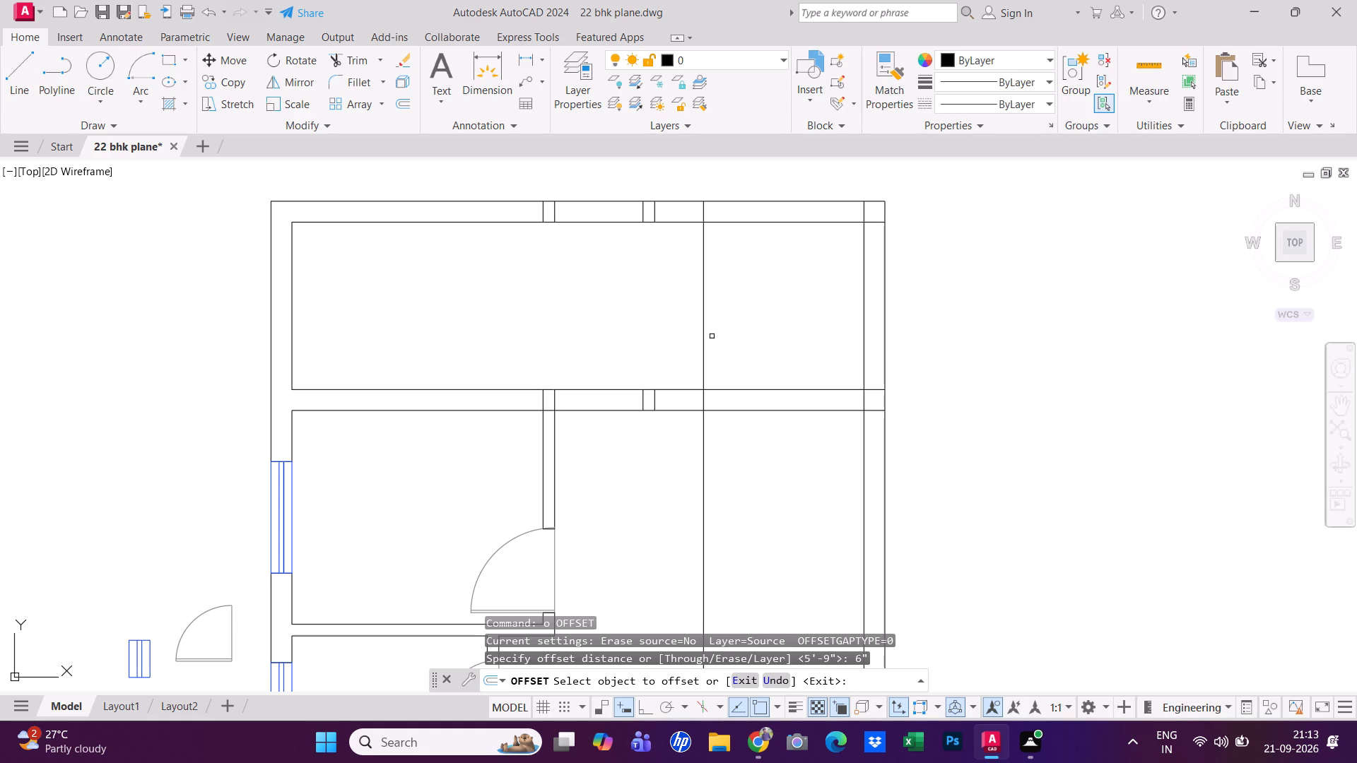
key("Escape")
Offset the new partition line 9" west to form the second face of the north room's dividing wall.
type("o 9\"")
key("Return")
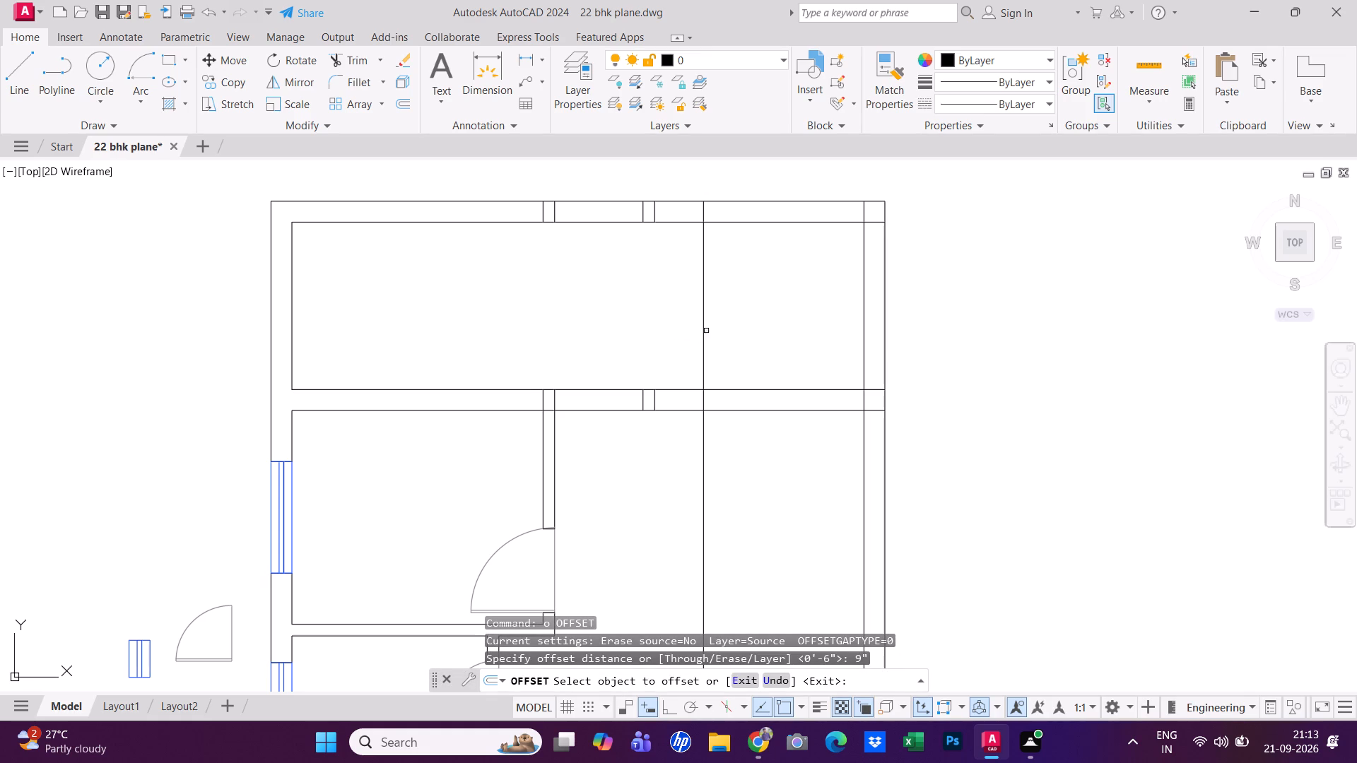
left_click(702, 333)
left_click(666, 336)
key("Escape")
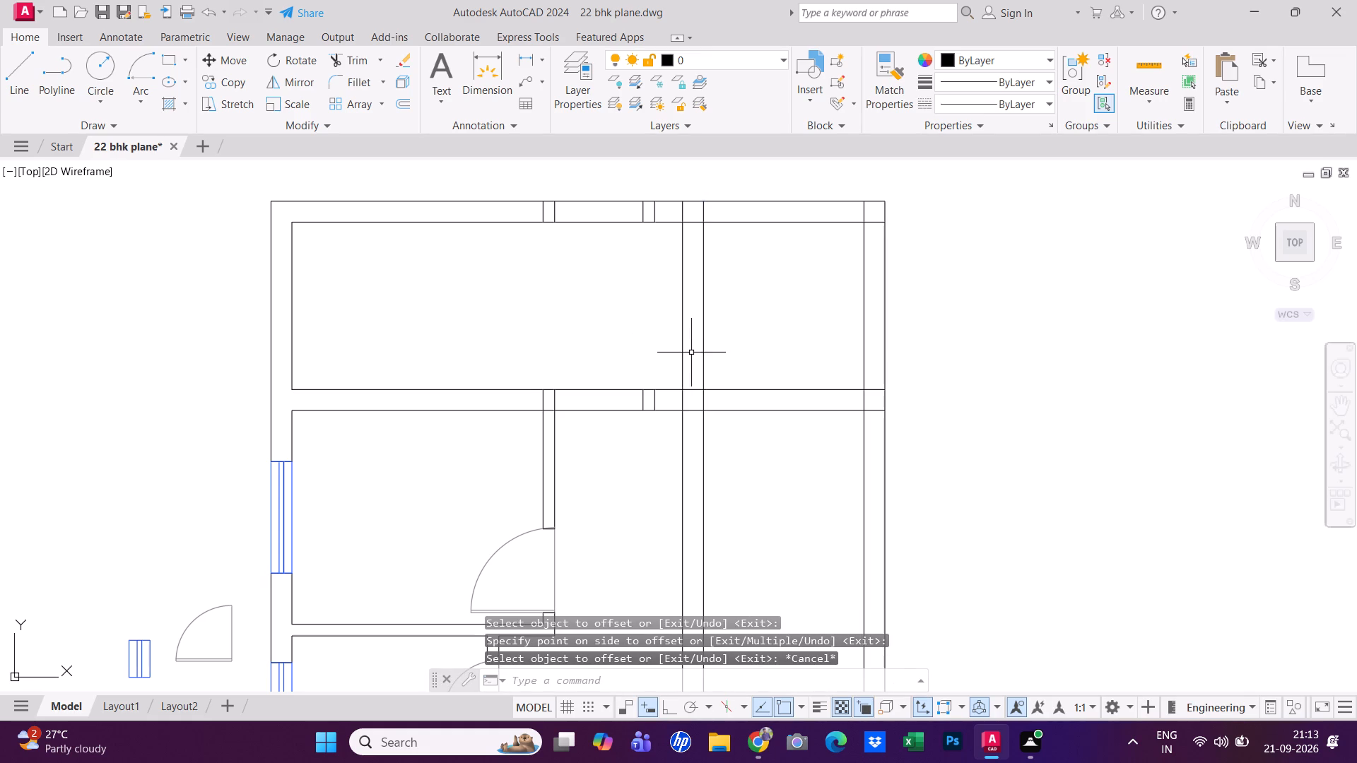
Trim the new partition's lines to the north room and open its junctions with the north wall and the cross wall to the south.
type("tr")
key("space")
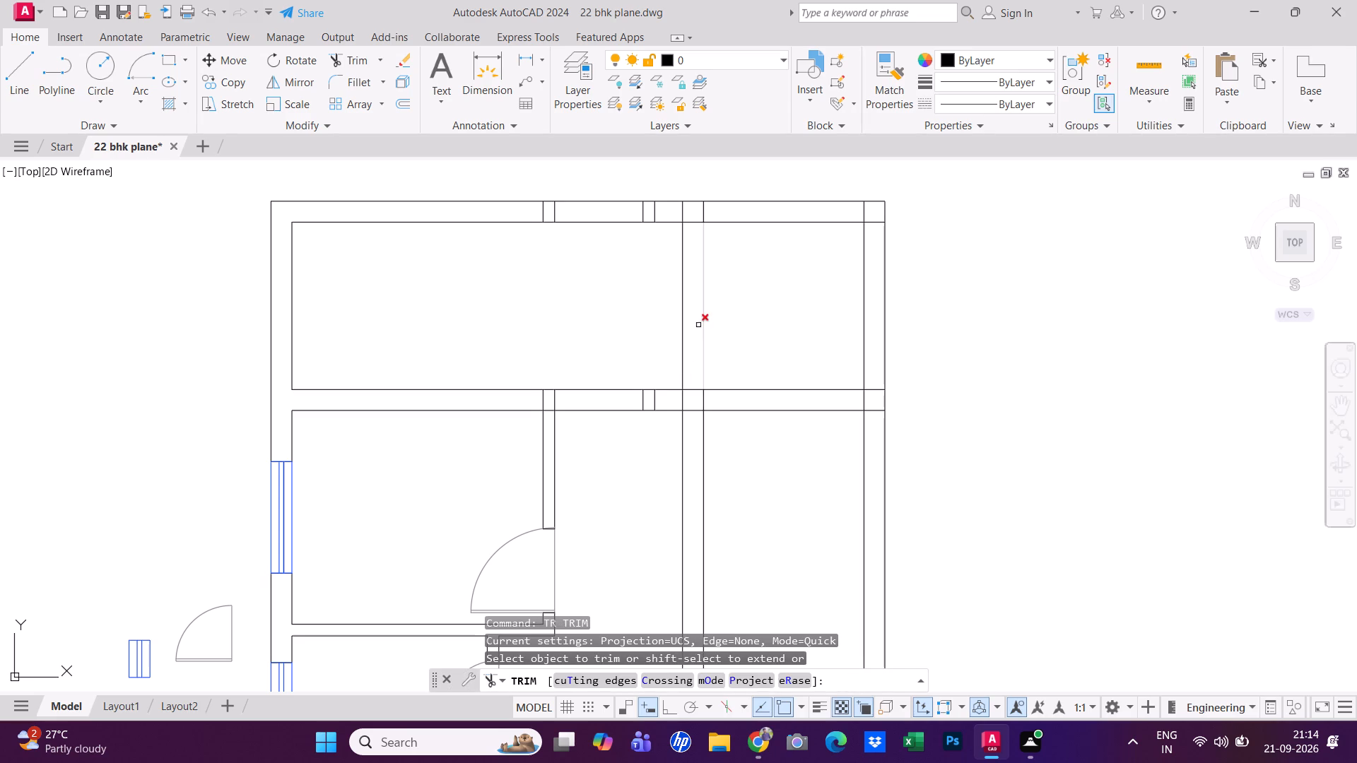
left_click(722, 436)
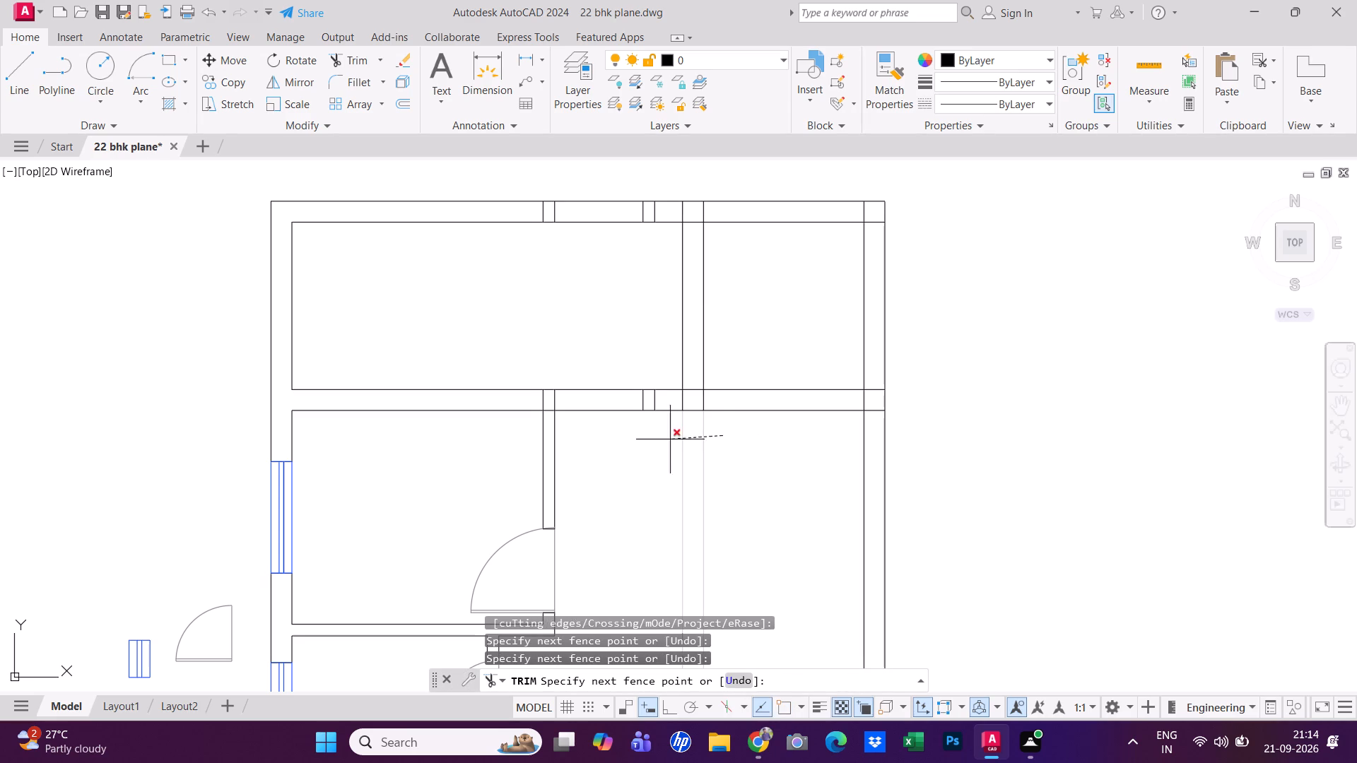
left_click(670, 439)
scroll(670, 440, "down", 3)
scroll(678, 414, "up", 3)
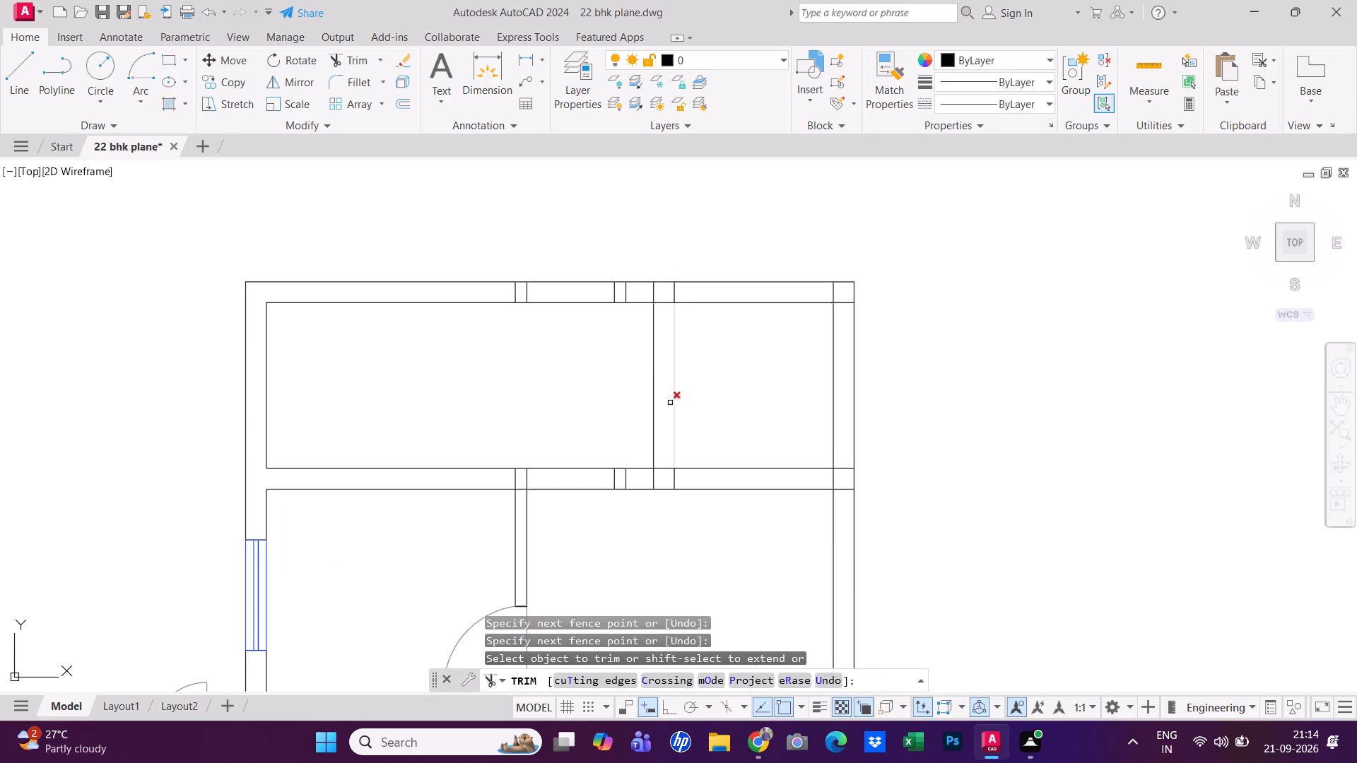
scroll(670, 403, "up", 1)
left_click(645, 230)
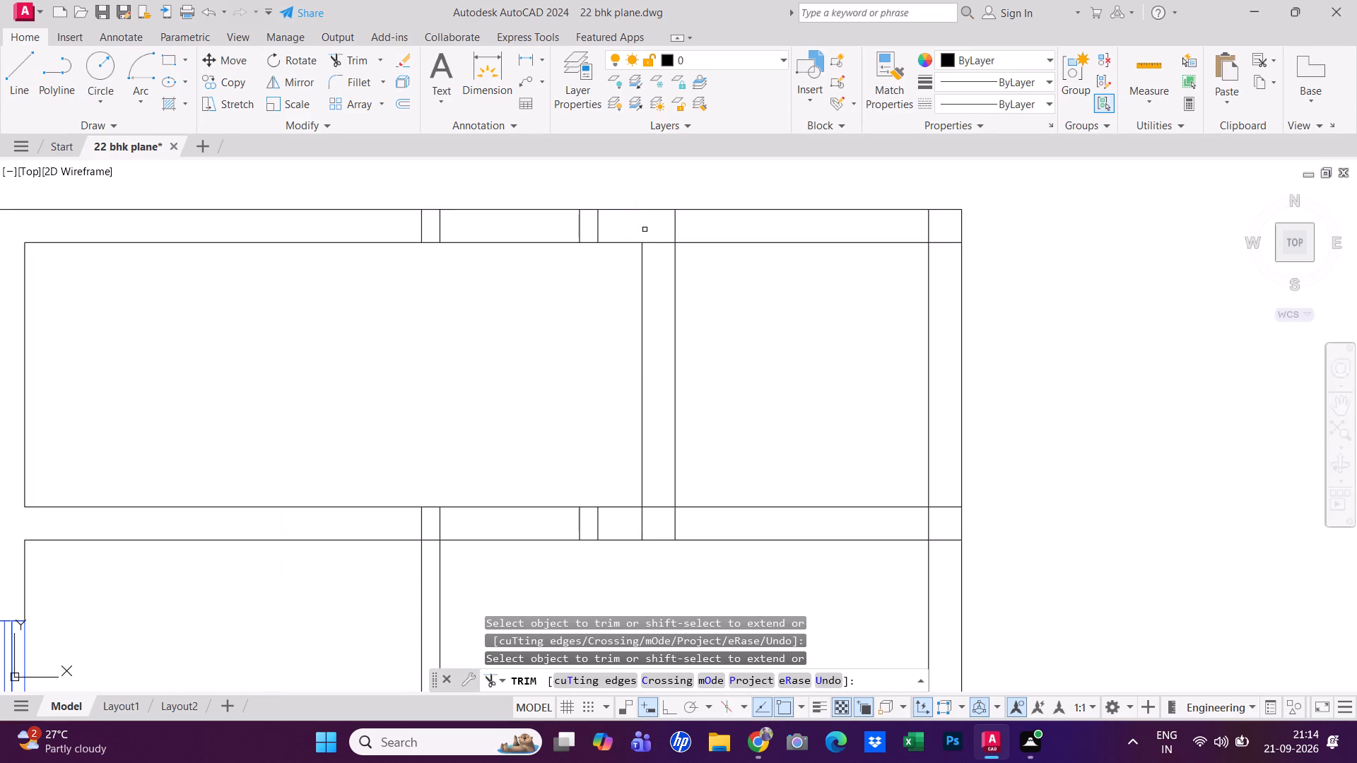
left_click(677, 225)
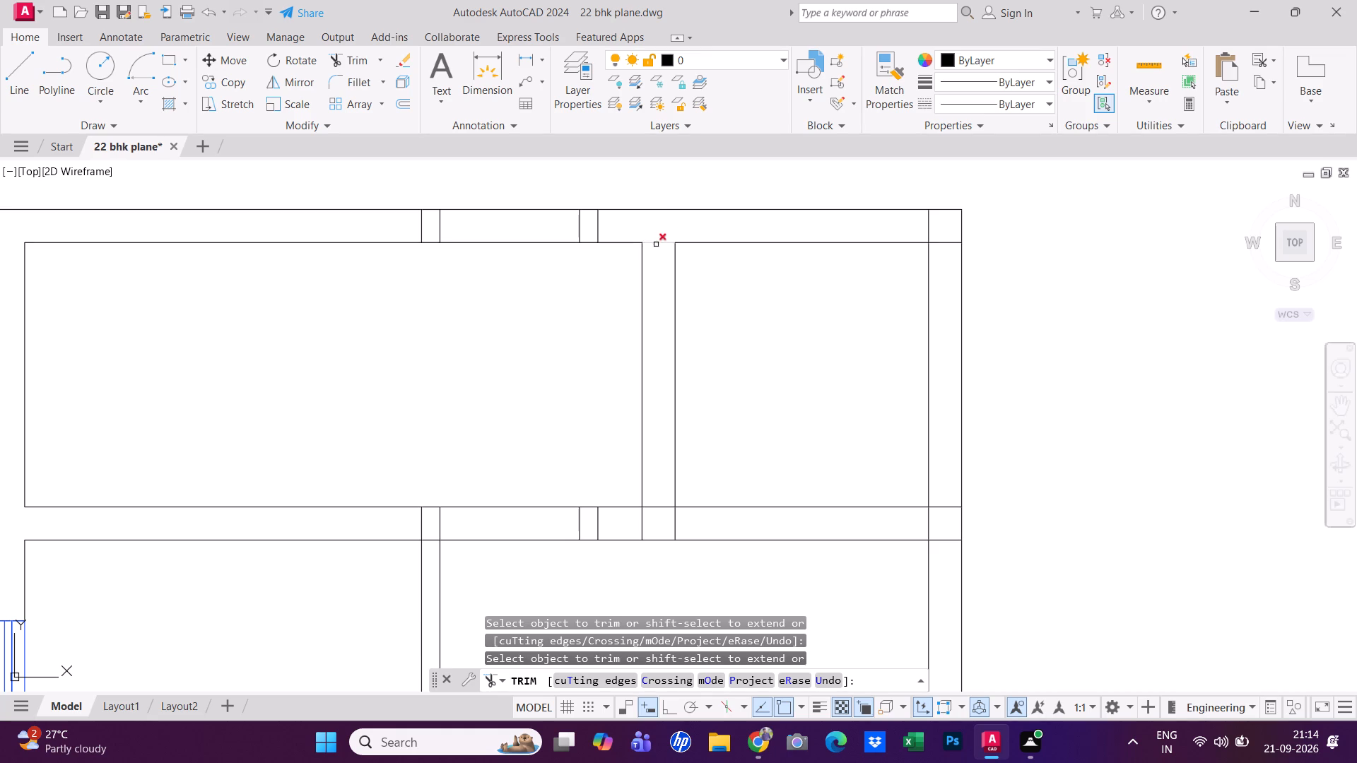
left_click(656, 244)
left_click(696, 514)
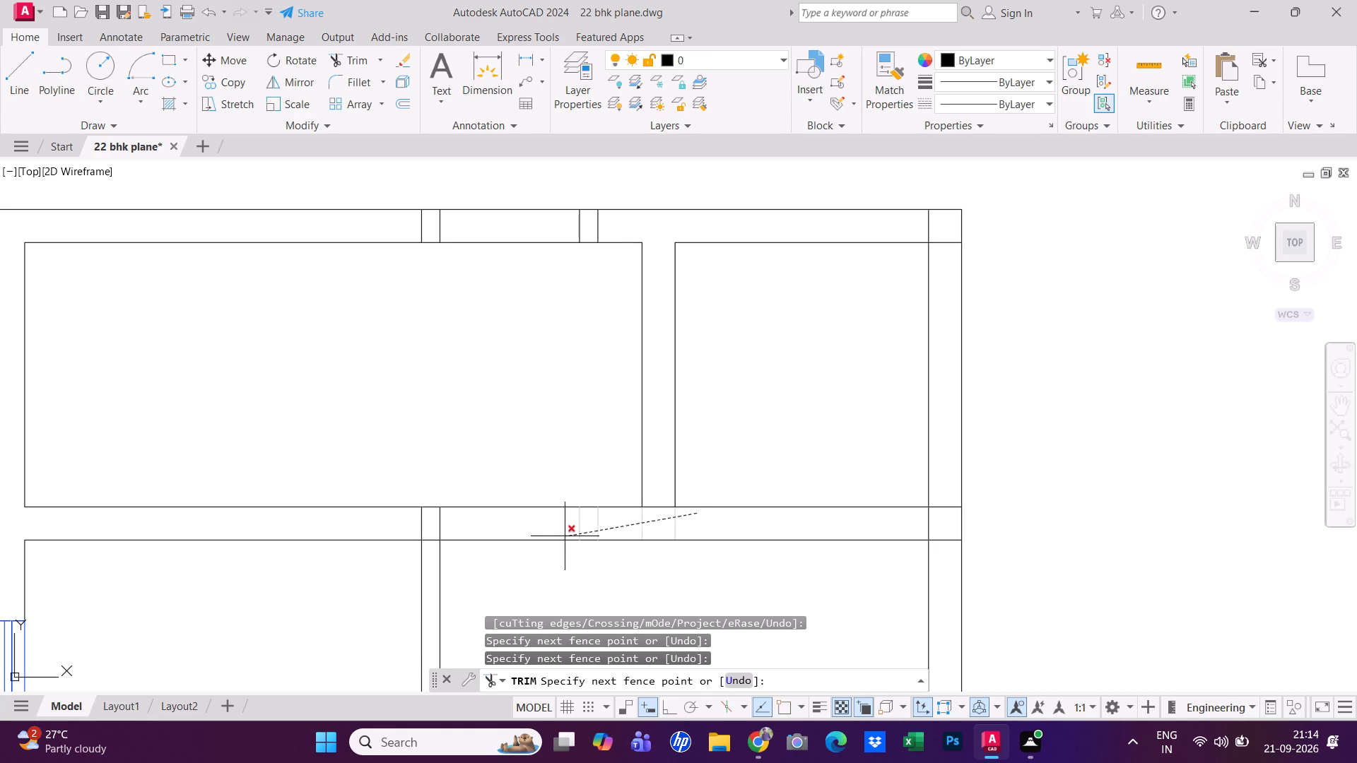
left_click(563, 536)
left_click(659, 507)
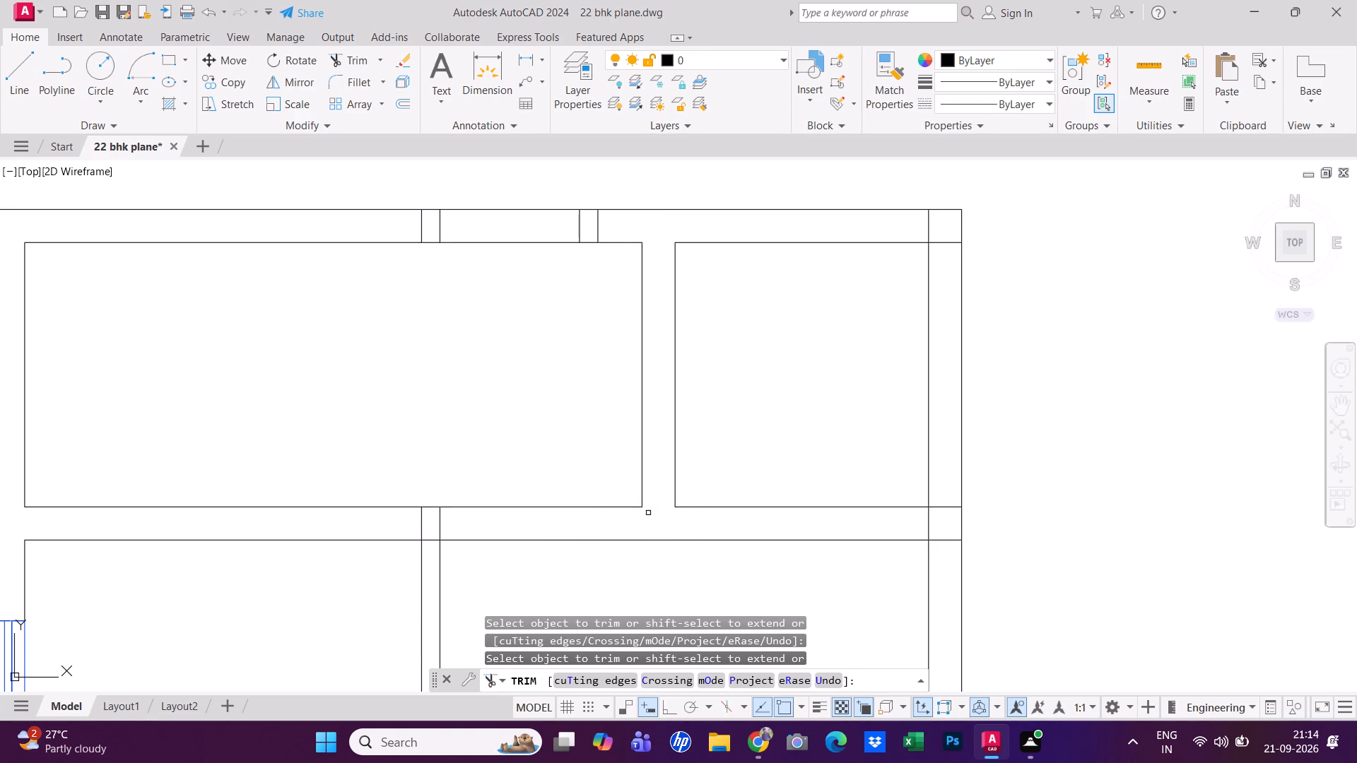
Trim the overlapping lines where the cross wall meets the east wall and at the northeast corner.
left_click(942, 495)
left_click(946, 550)
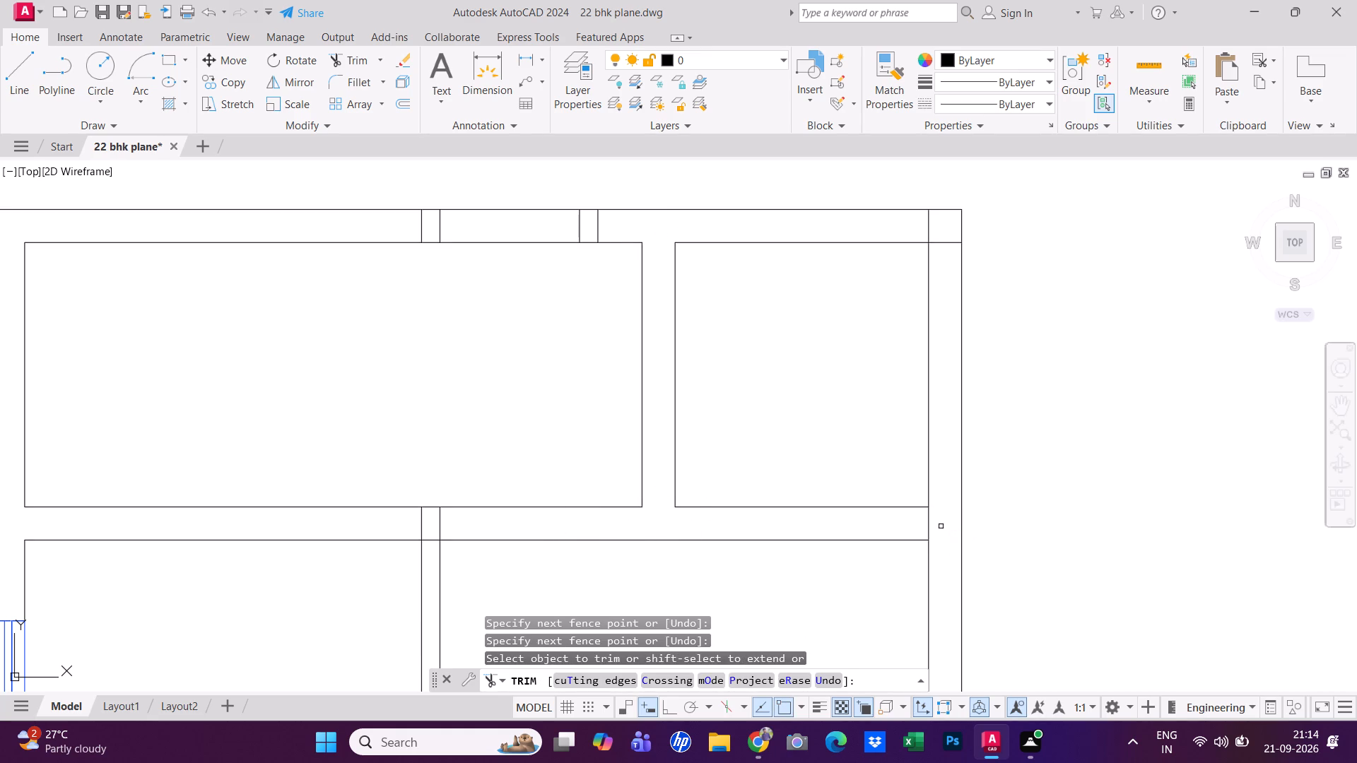
left_click(929, 524)
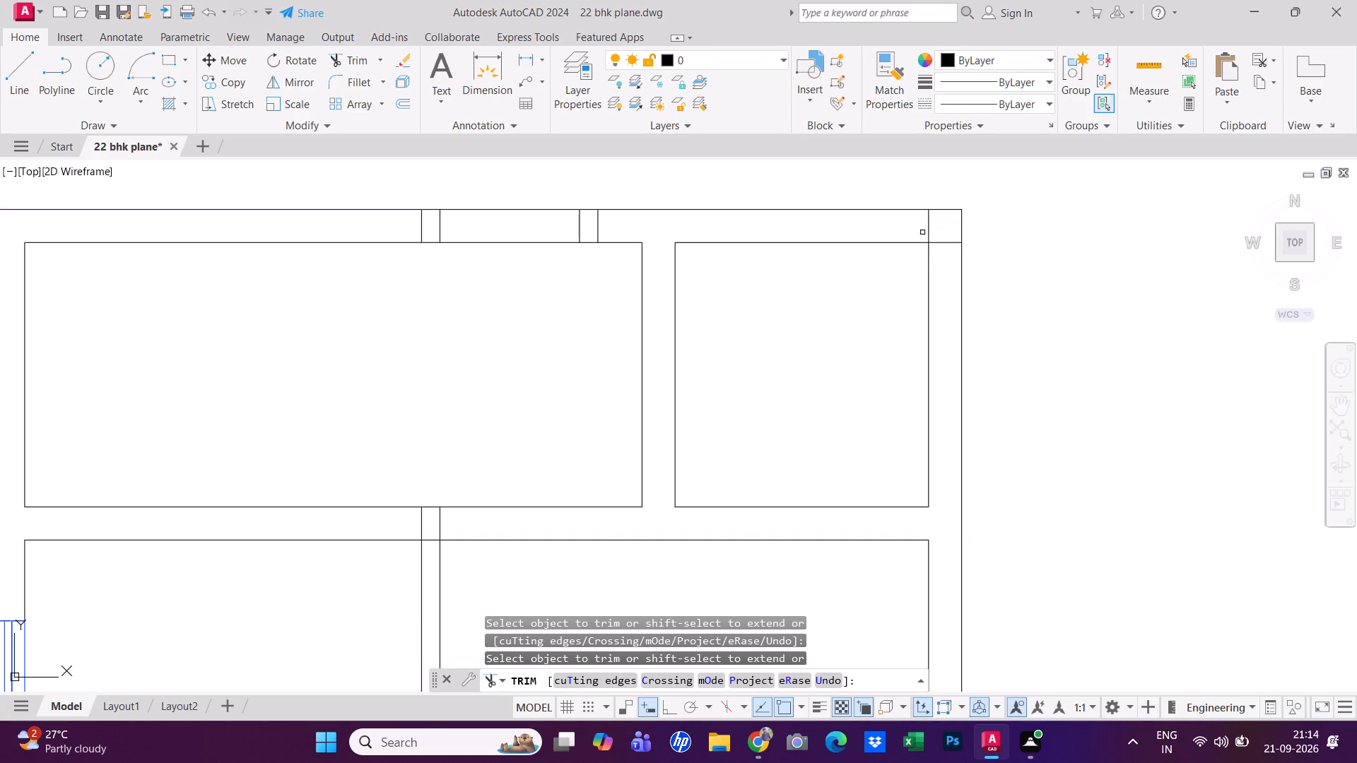
left_click(922, 232)
left_click(948, 255)
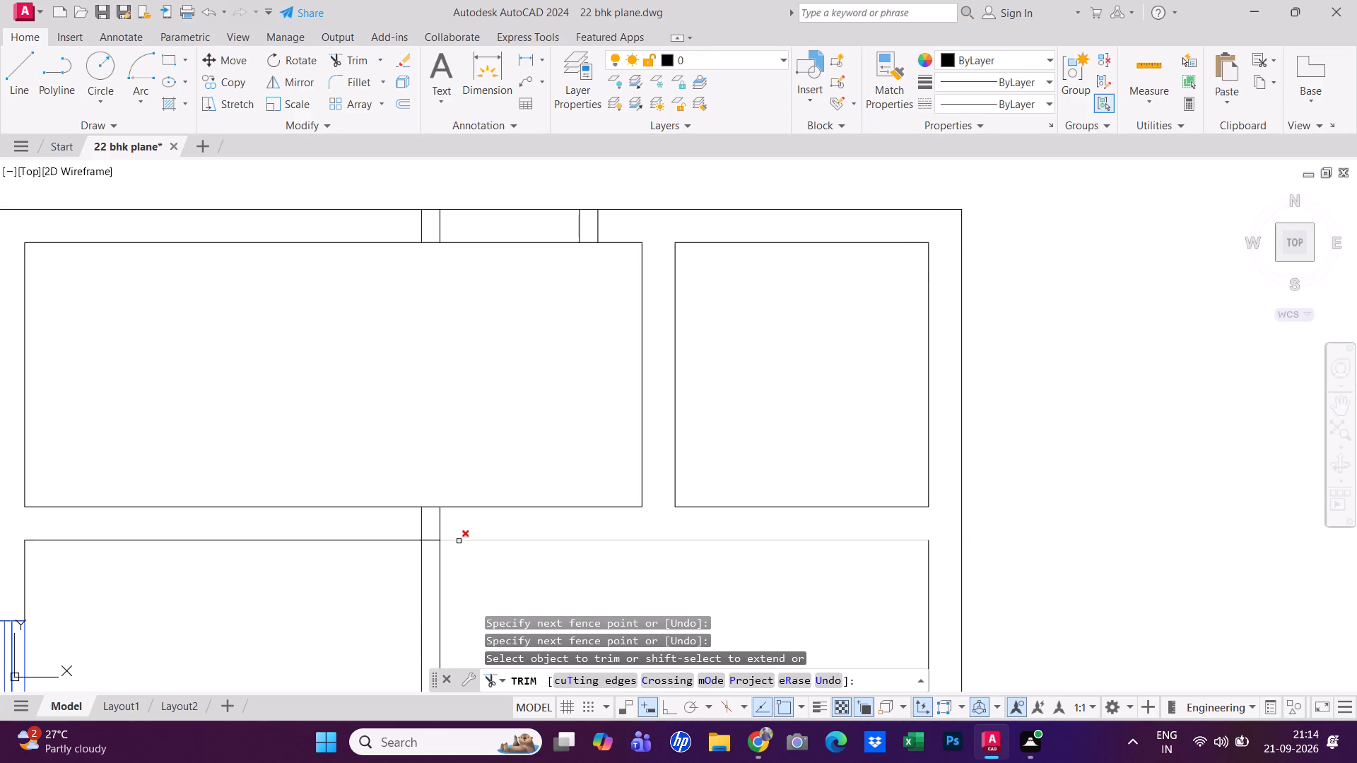
Trim the leftover lines in the cross wall where it meets the north bedroom's east partition.
left_click(457, 531)
left_click(390, 527)
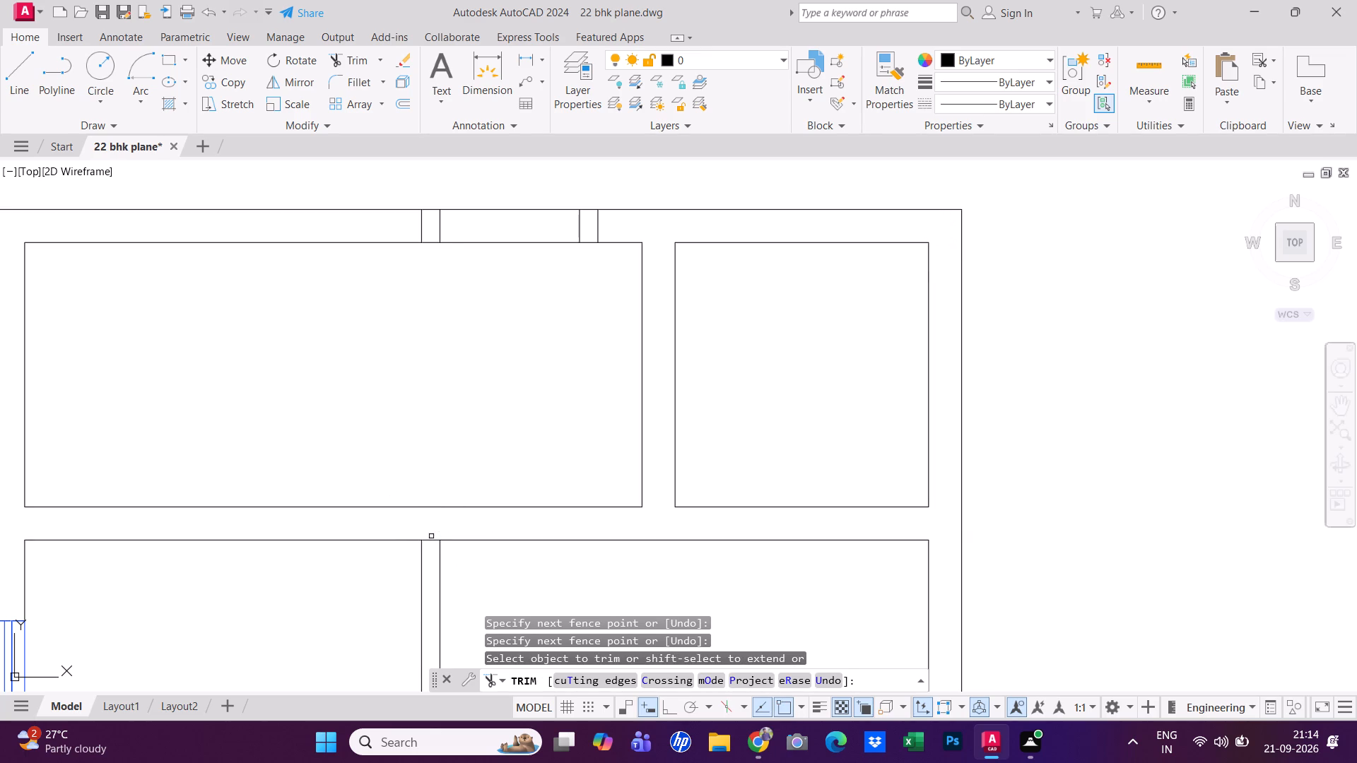
left_click(432, 540)
scroll(524, 292, "down", 3)
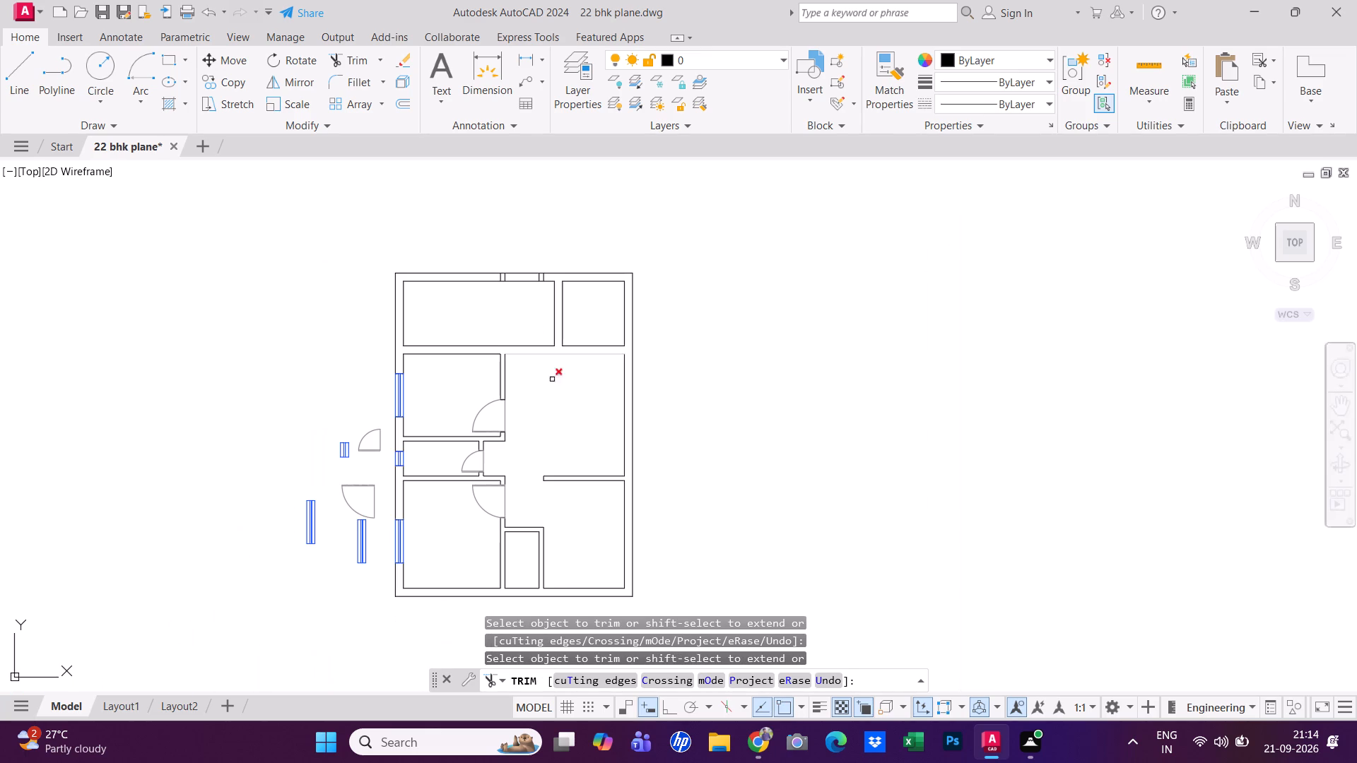
middle_click_drag(552, 425, 525, 390)
scroll(546, 398, "up", 1)
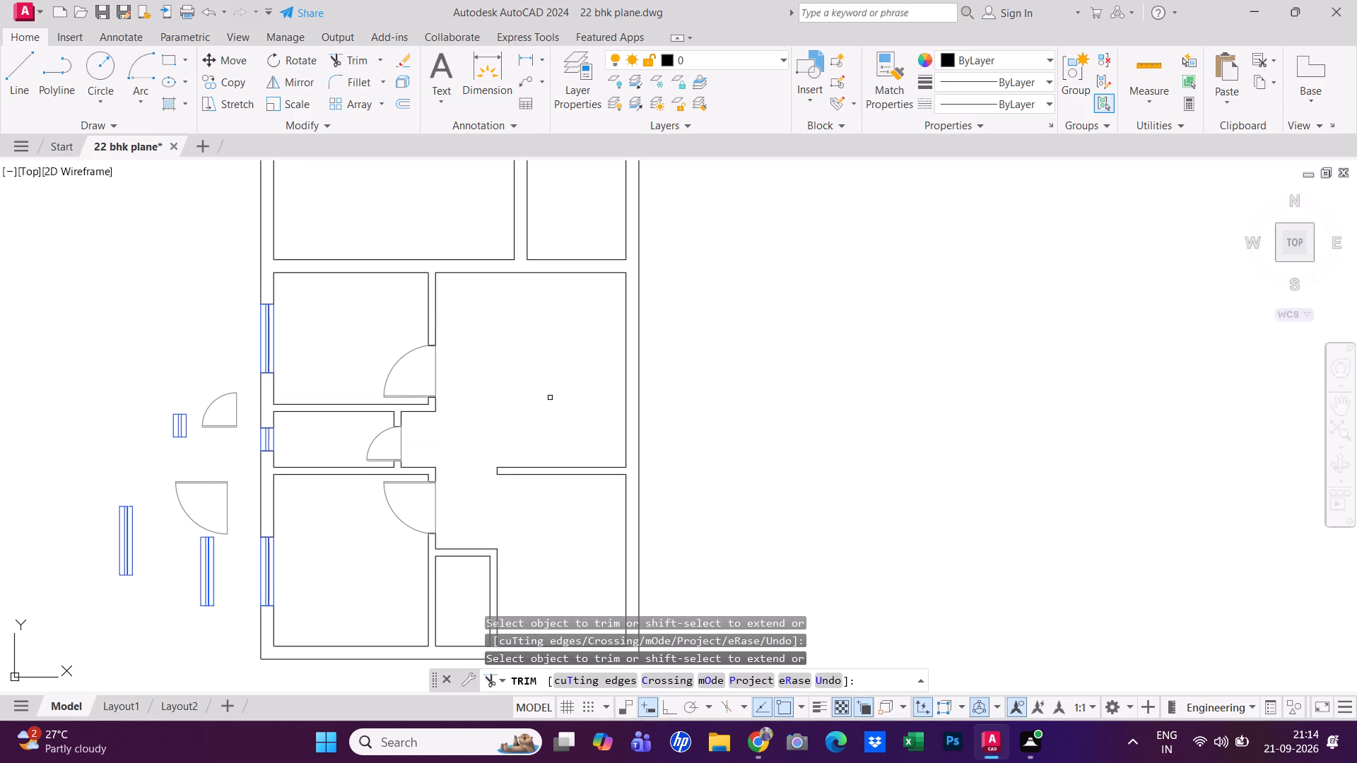
middle_click_drag(551, 399, 548, 435)
key("Escape")
key("Escape")
middle_click_drag(560, 406, 473, 456)
key("Escape")
key("Escape")
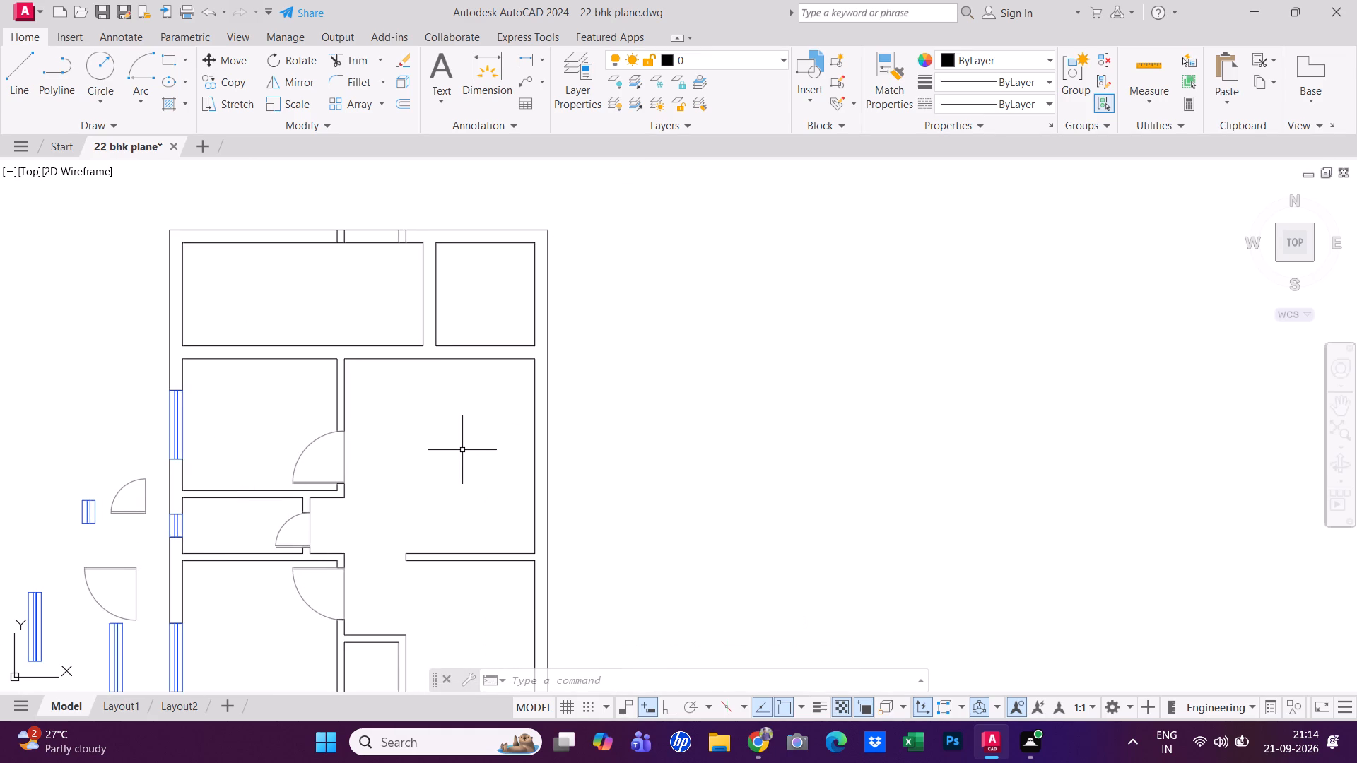
key("Escape")
key("Escape")
key("Escape")
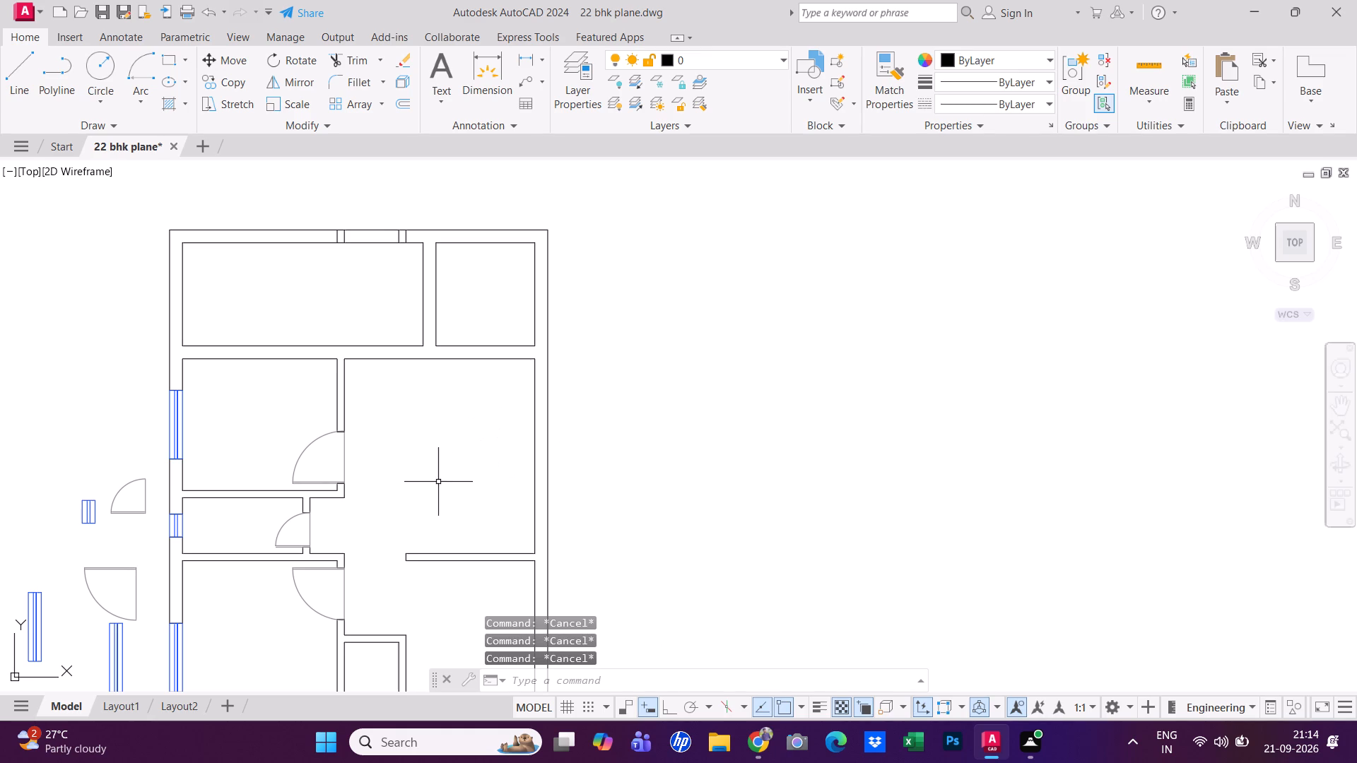
Copy the loose small door west of the plan and paste it in the empty space east of the plan.
left_click(118, 512)
key("ctrl+c")
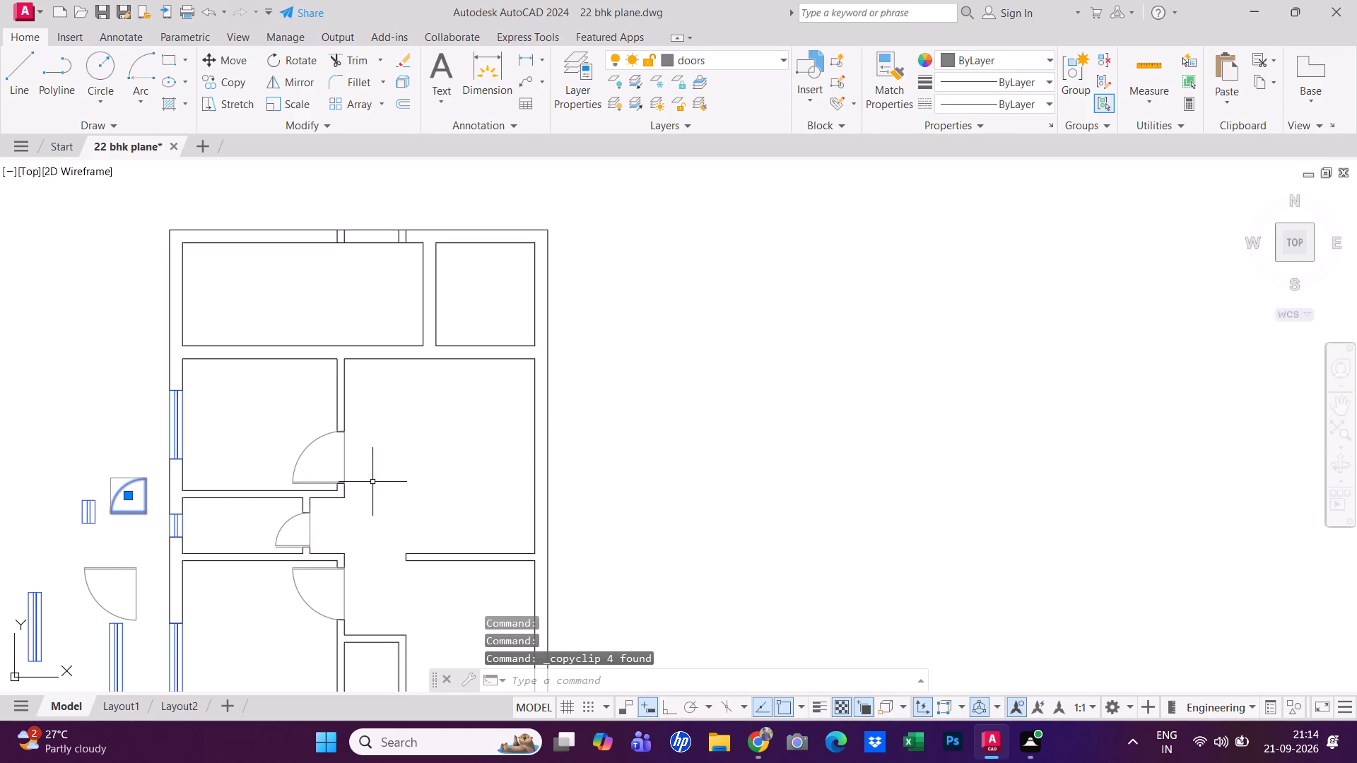
key("ctrl+v")
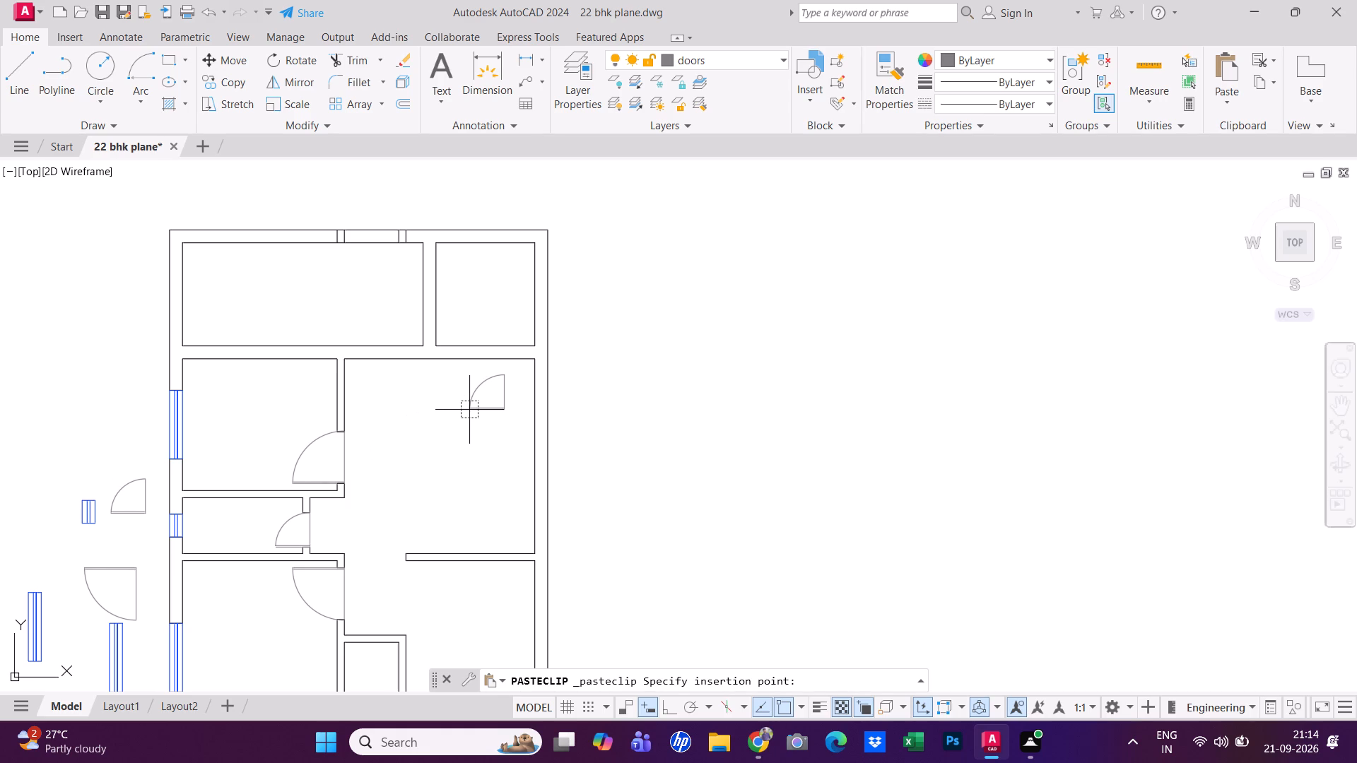
left_click(650, 364)
key("Escape")
key("Escape")
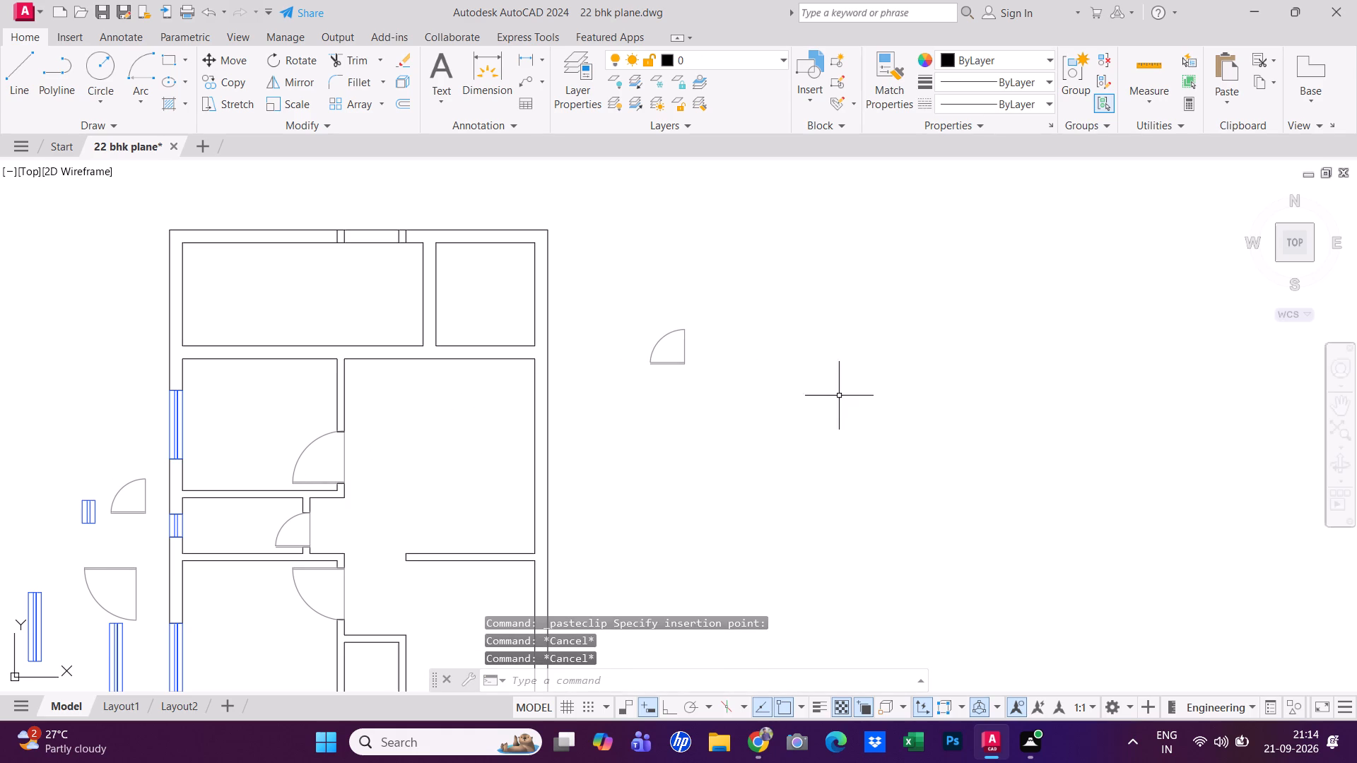
key("Escape")
Rotate the pasted small door 90° counterclockwise with Ortho on.
left_click_drag(711, 401, 707, 394)
left_click(617, 312)
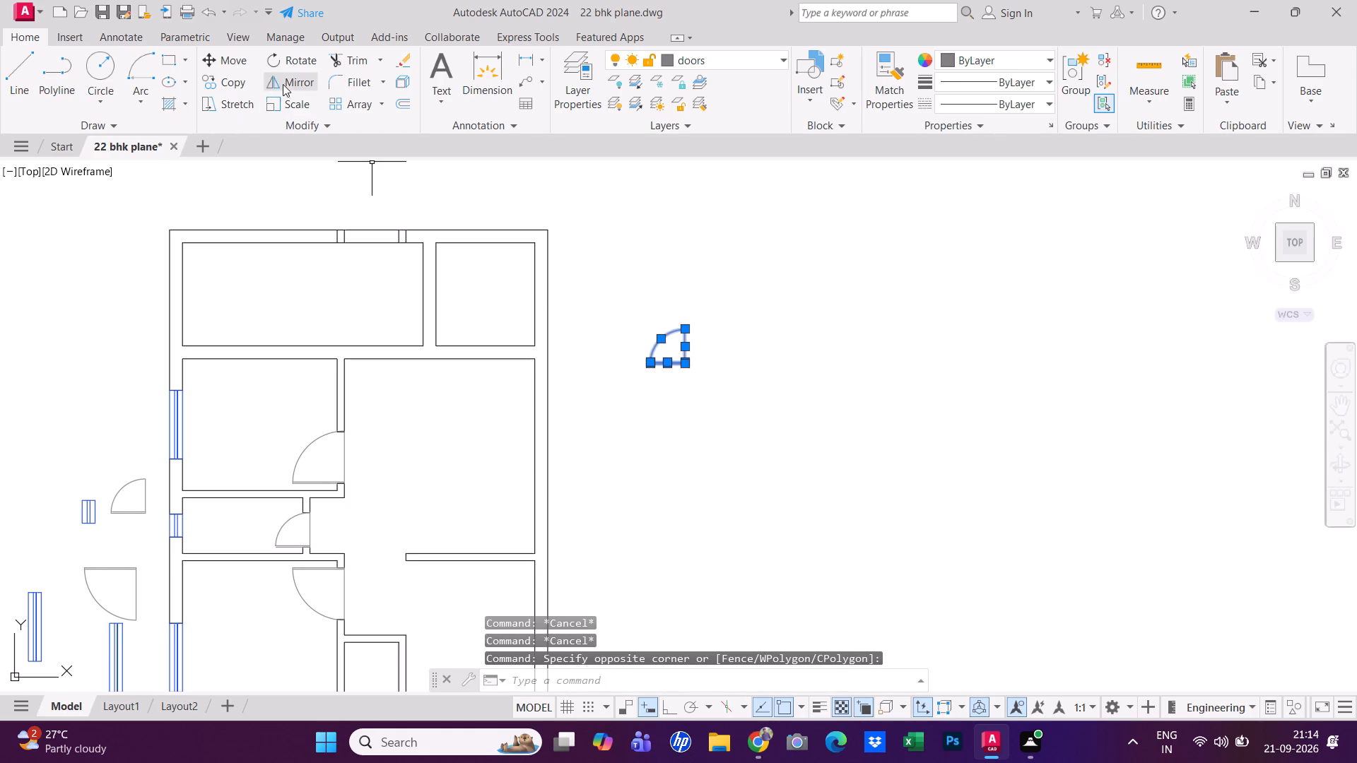
left_click(300, 63)
left_click(752, 365)
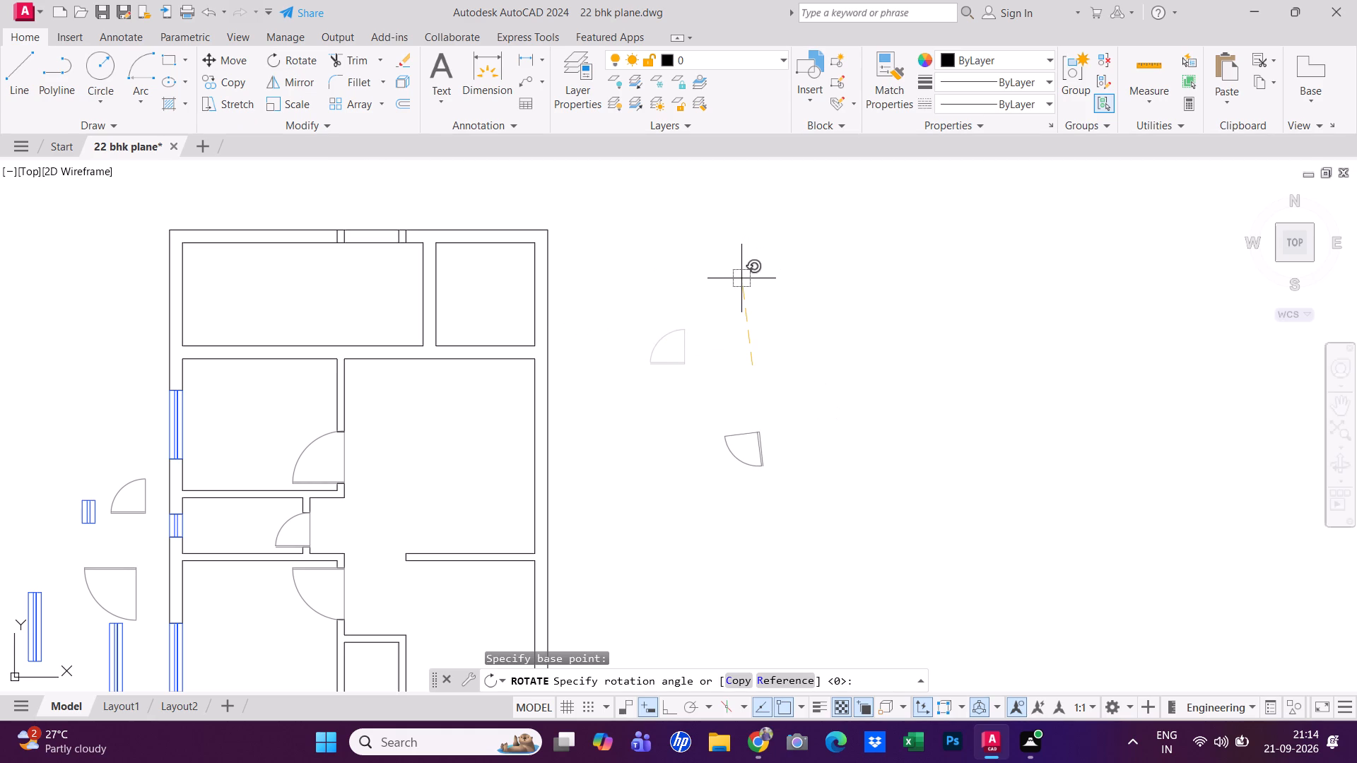
key("ctrl+F8")
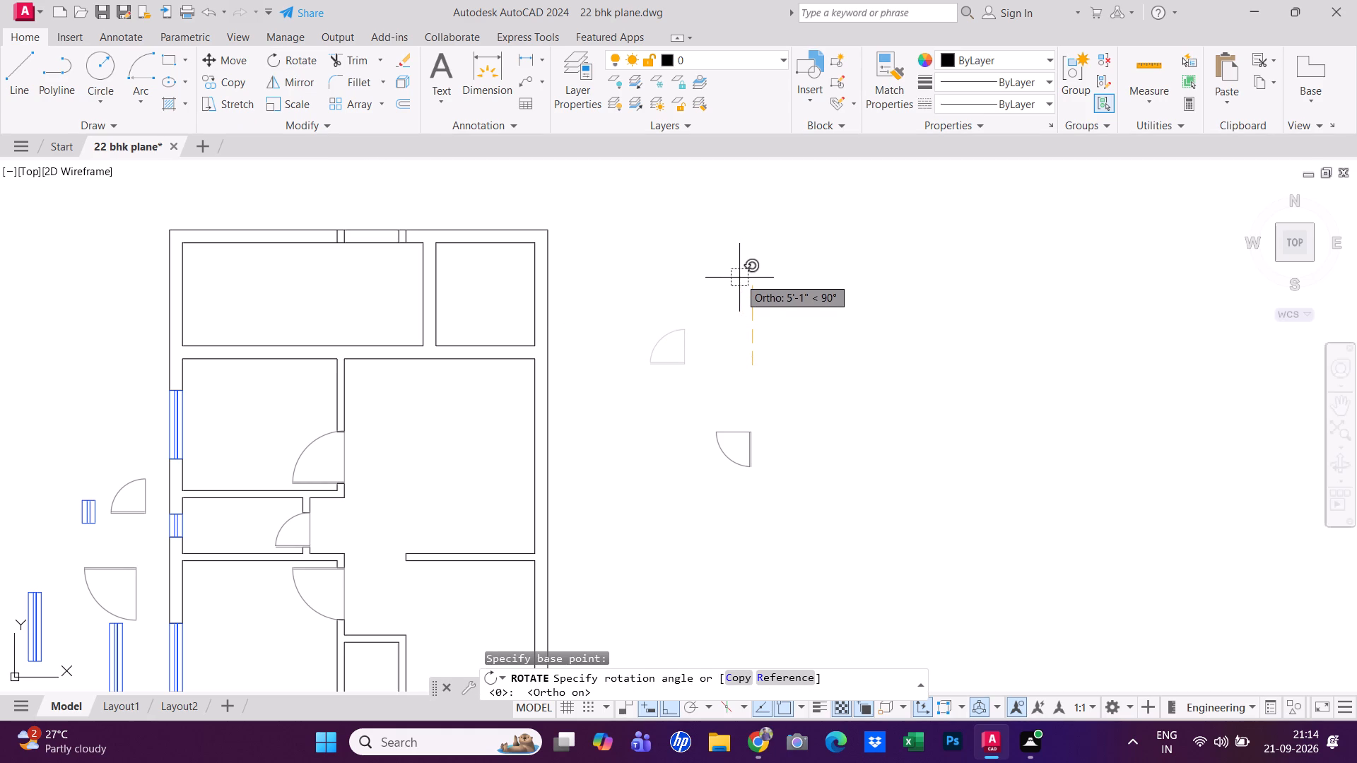
left_click(739, 280)
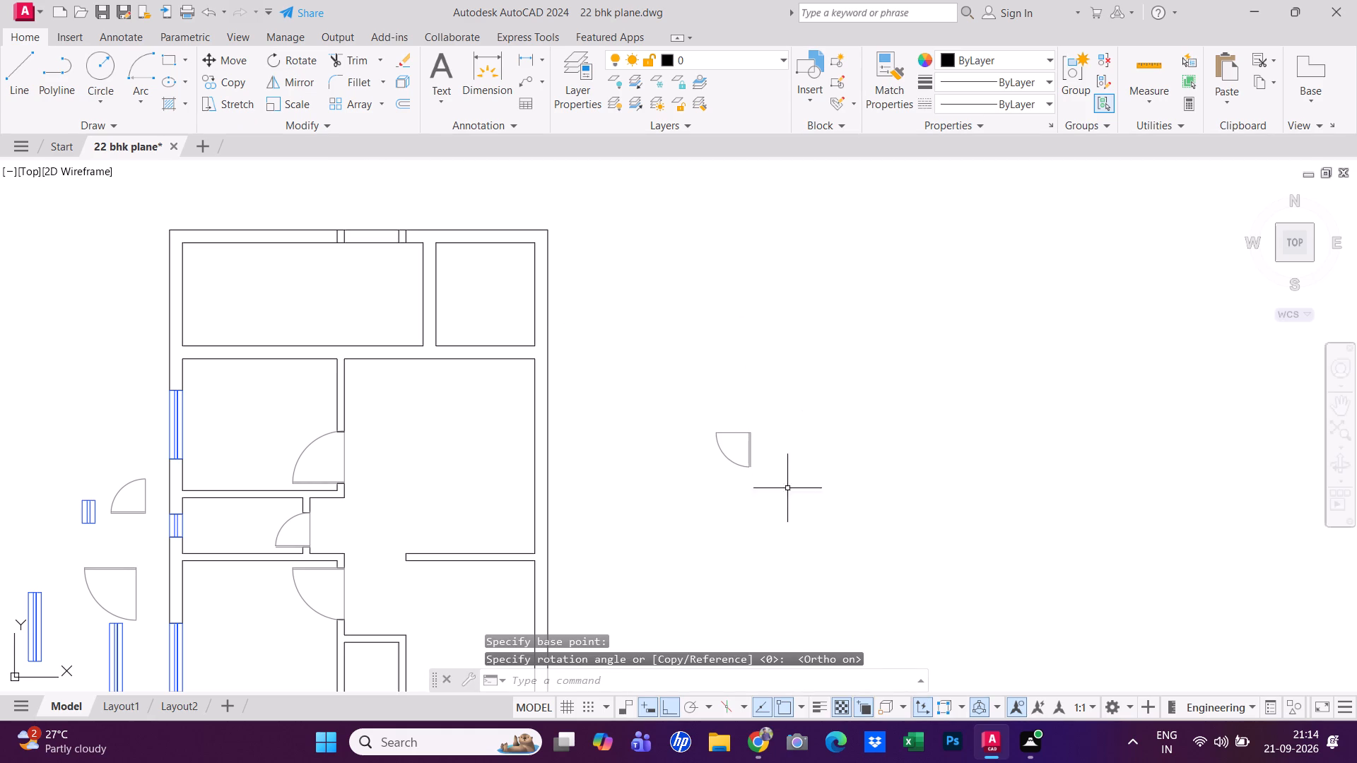
Mirror the small door east of the plan across a horizontal line below it, erasing the source objects.
left_click_drag(788, 502, 775, 494)
left_click(646, 380)
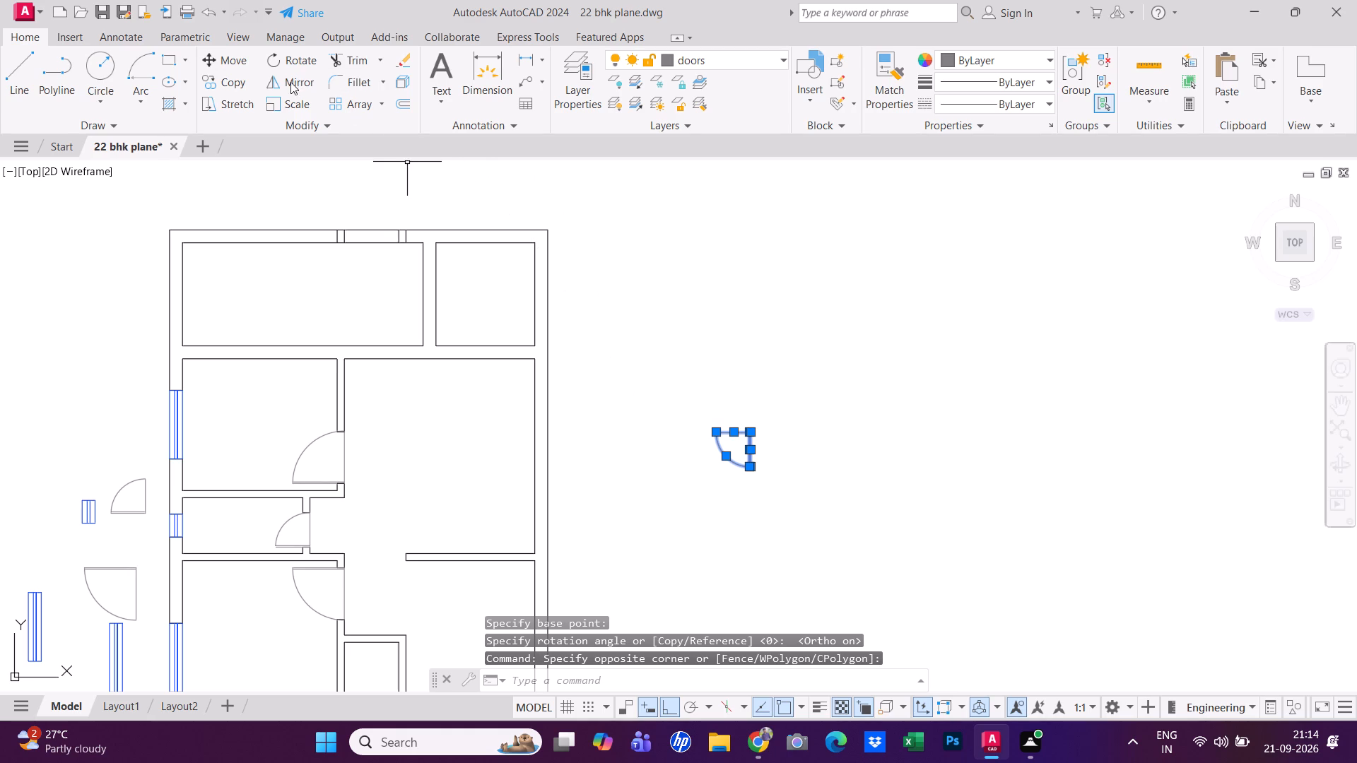
left_click(290, 82)
left_click(782, 511)
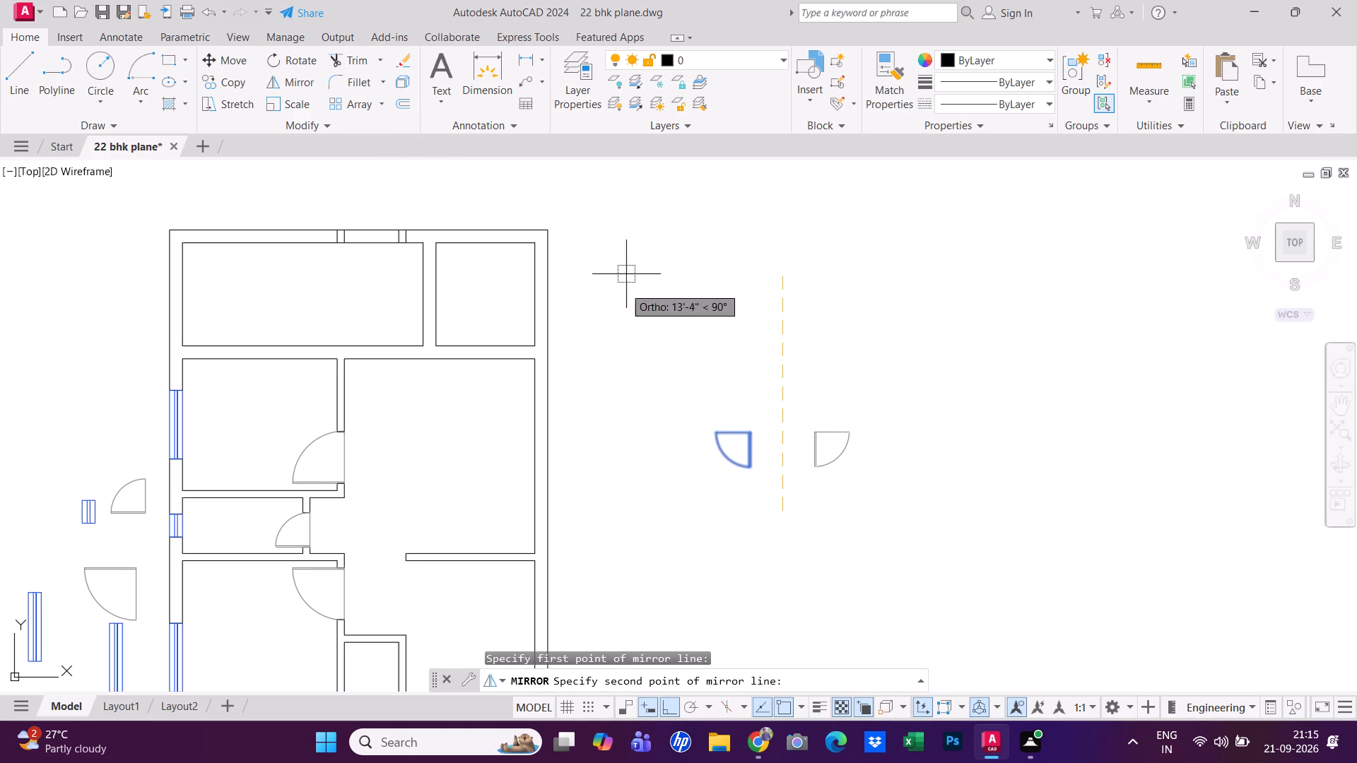
left_click(982, 590)
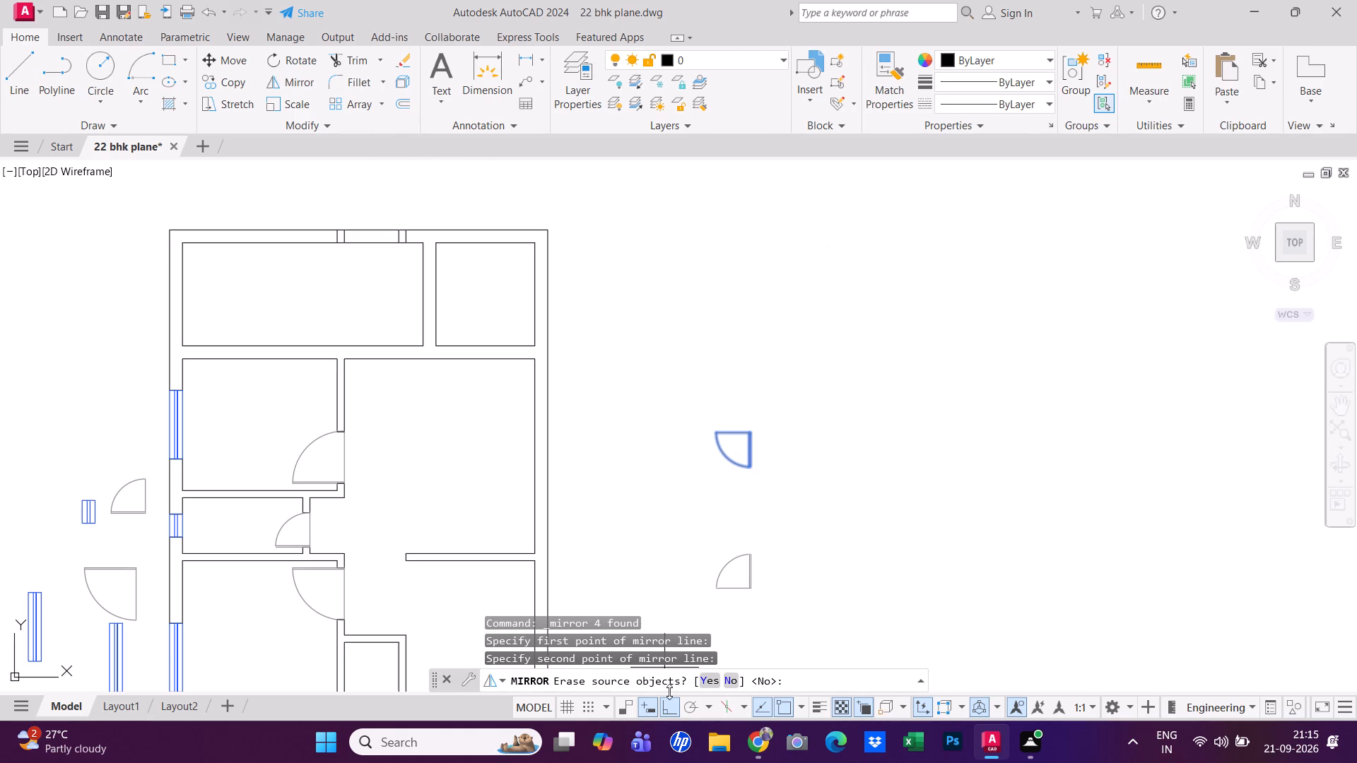
left_click(713, 691)
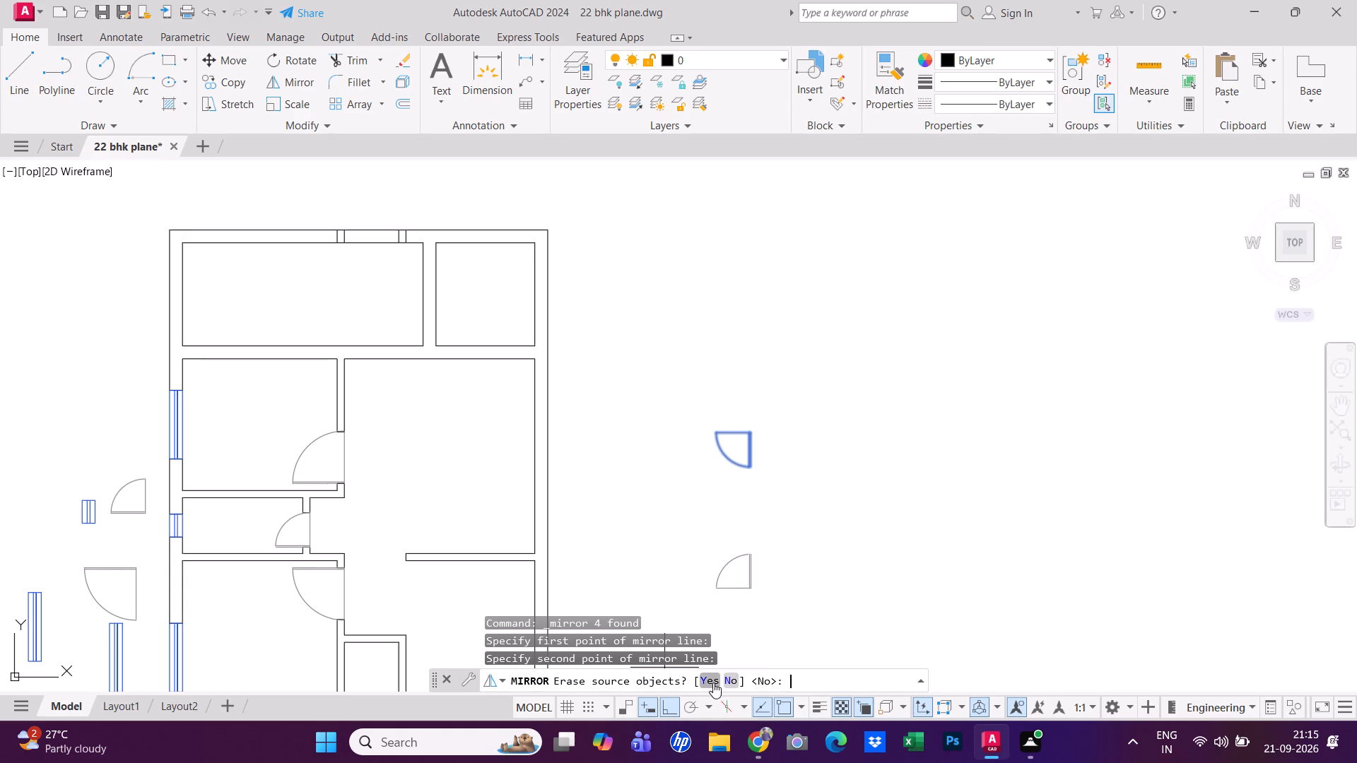
left_click(713, 682)
Group the lines and arc of the mirrored small door into one object.
left_click(748, 591)
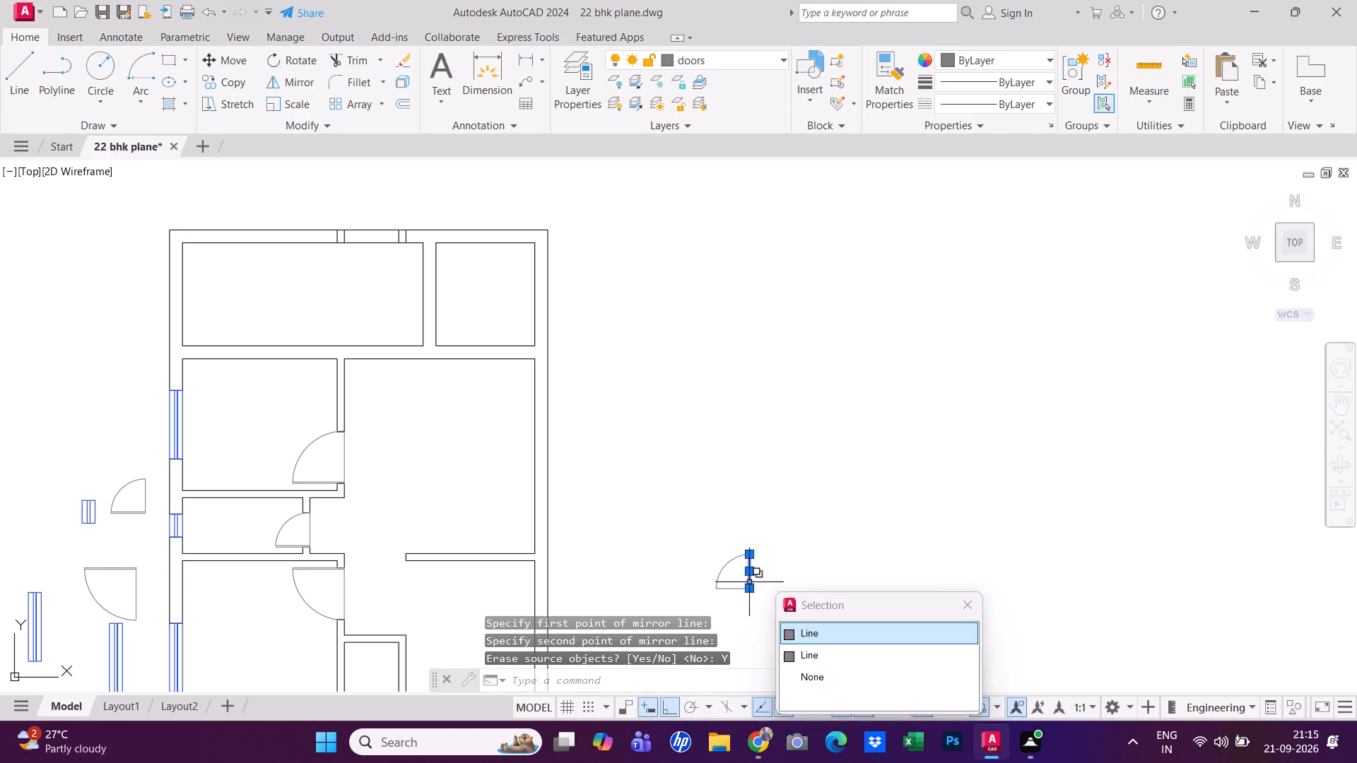
key("Escape")
left_click(765, 607)
left_click(698, 514)
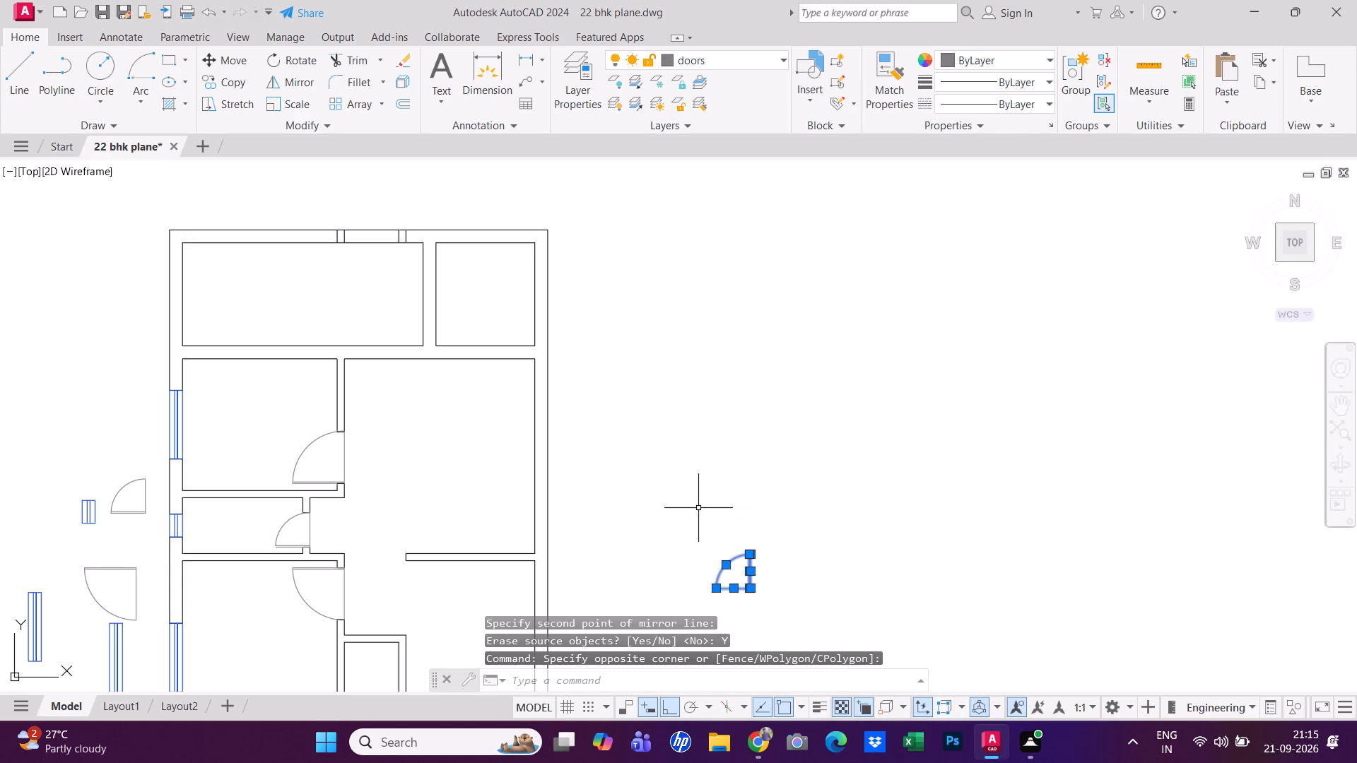
type("g")
key("space")
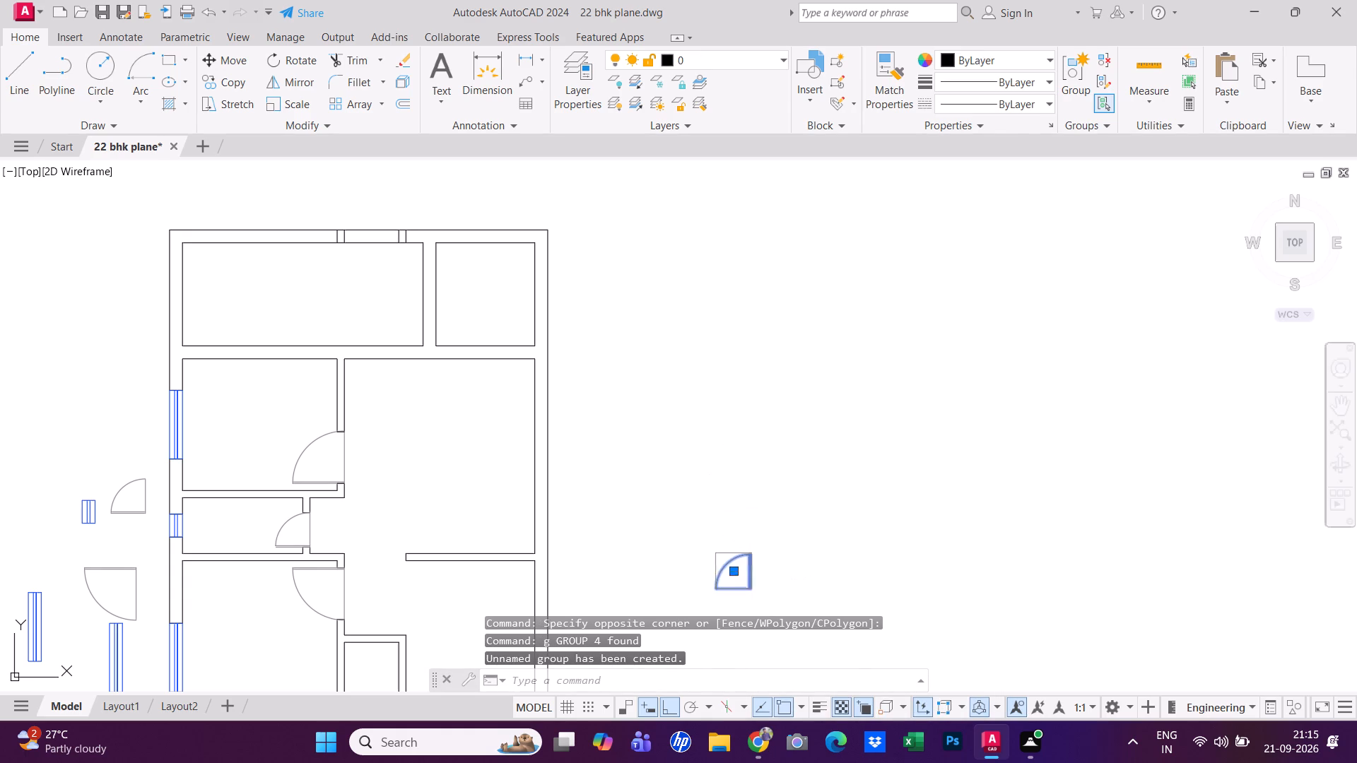
Move the grouped small door by its lower hinge corner into the small northeast room, with Ortho off.
left_click(751, 572)
scroll(765, 598, "up", 3)
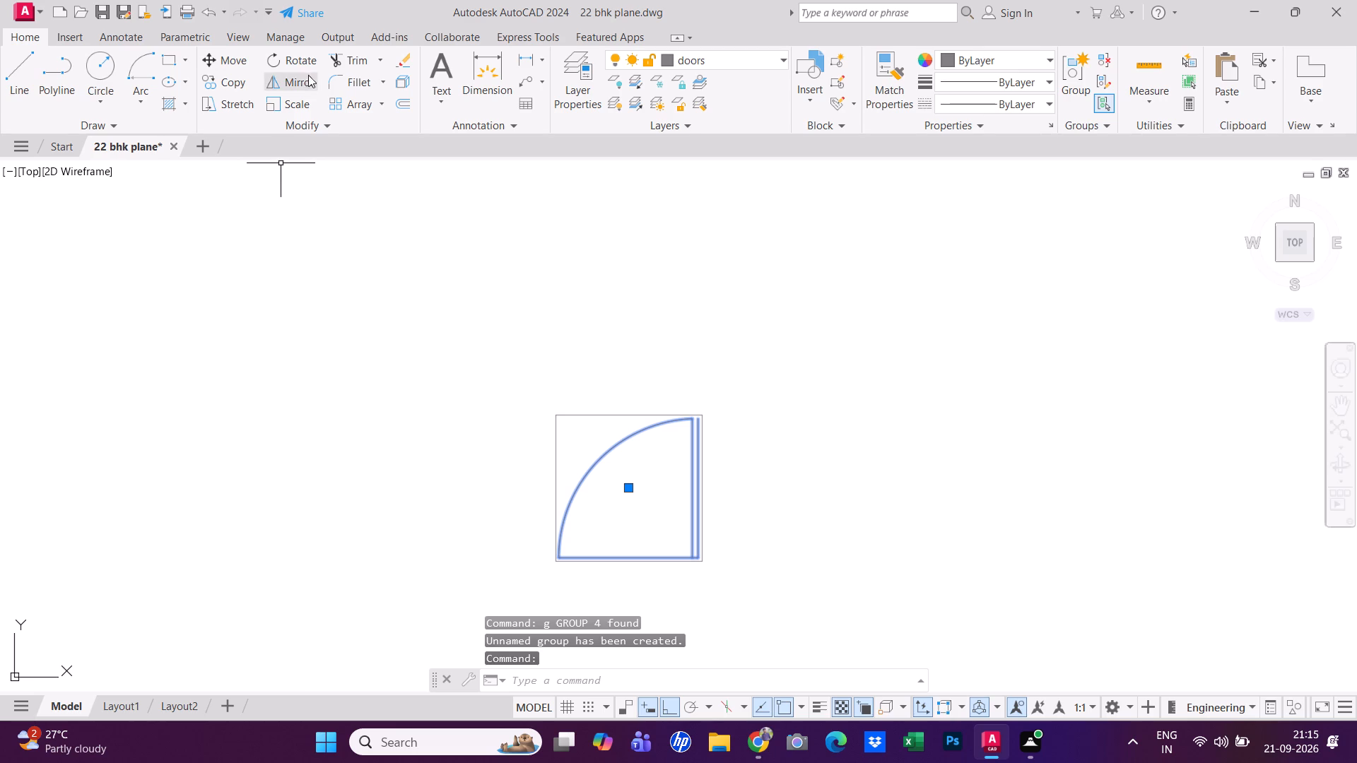
left_click(245, 61)
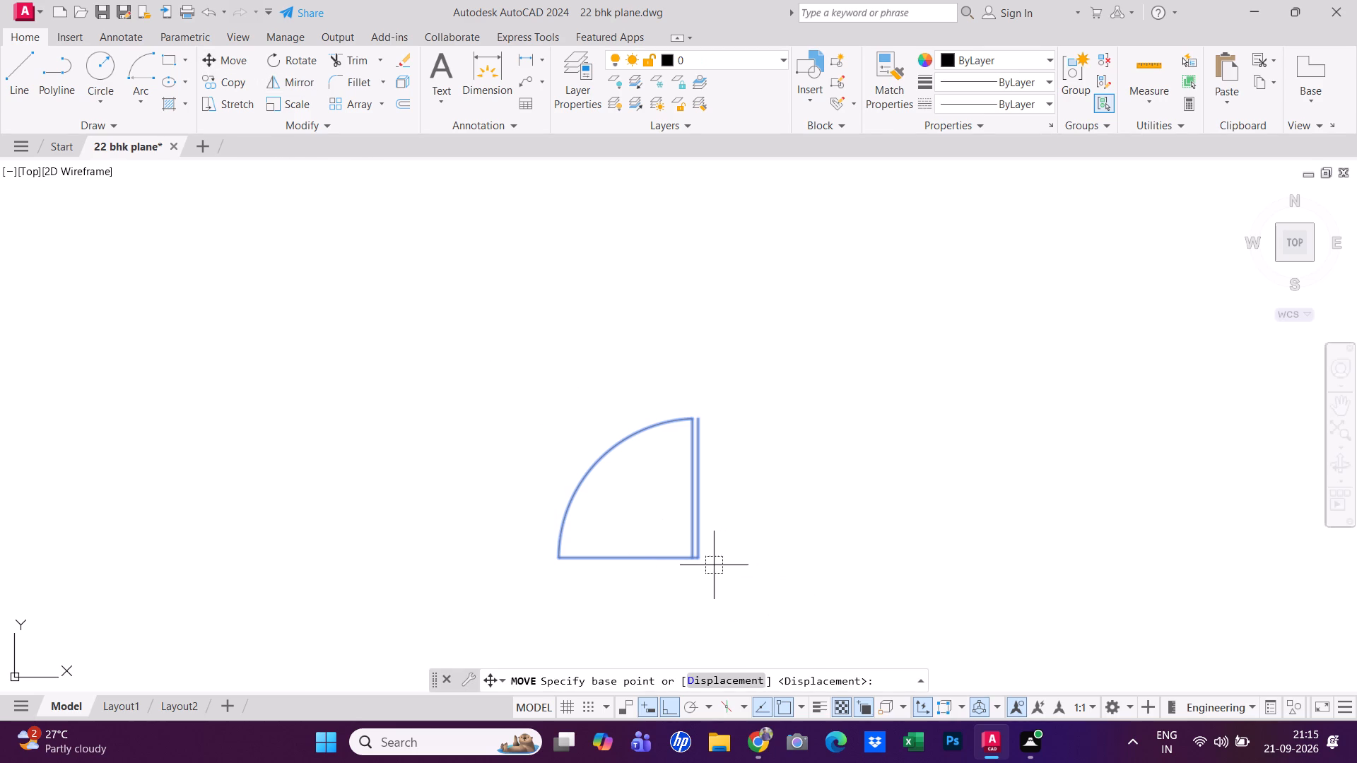
left_click(703, 564)
scroll(466, 444, "up", 1)
scroll(466, 444, "down", 1)
scroll(466, 444, "up", 1)
scroll(466, 444, "down", 3)
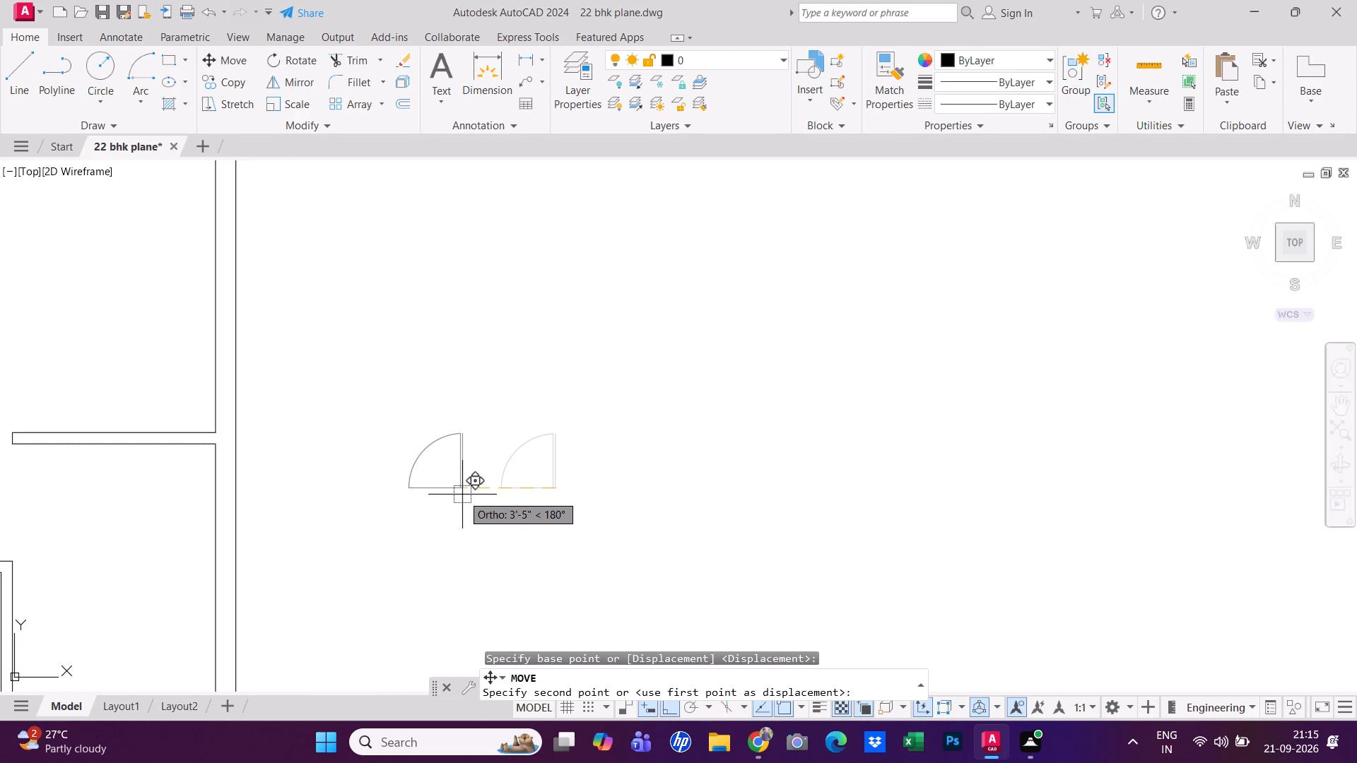
key("ctrl+F8")
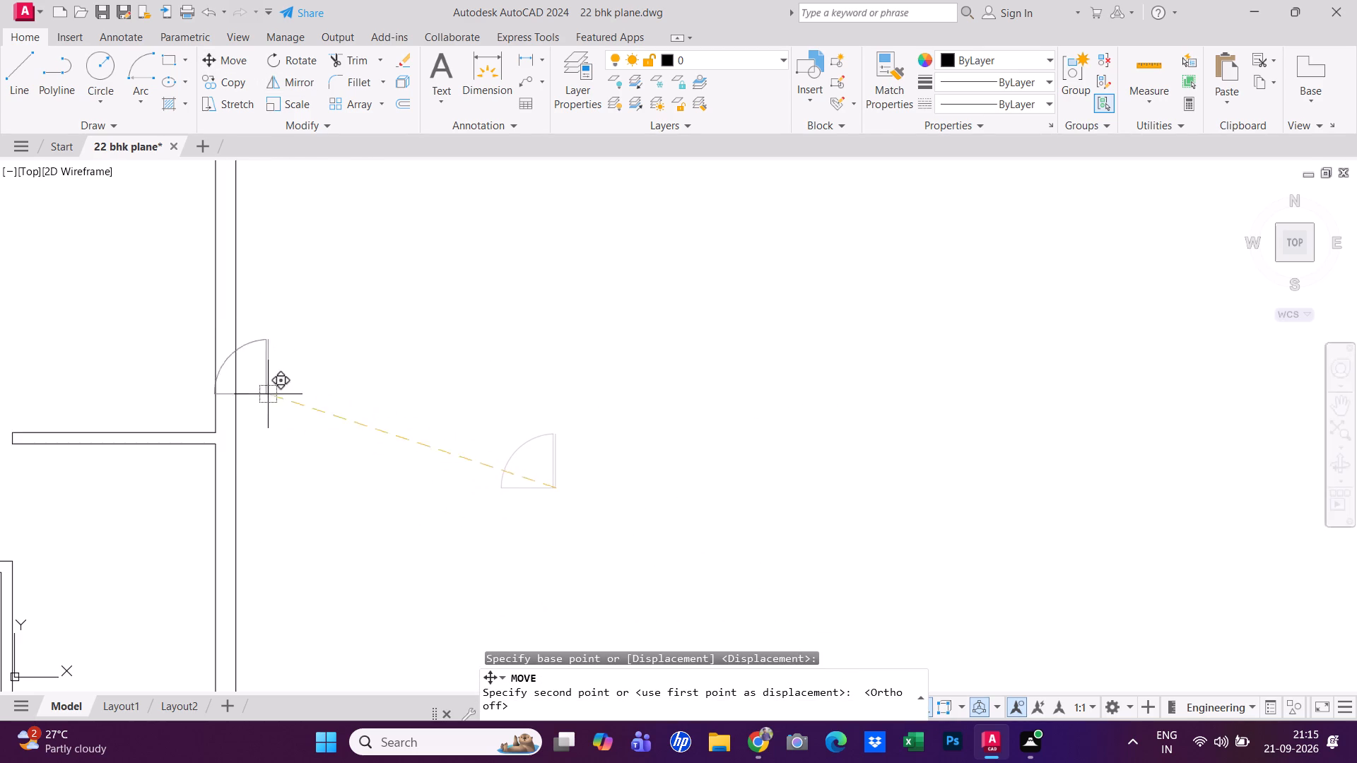
middle_click_drag(242, 439, 637, 594)
scroll(522, 553, "down", 2)
scroll(598, 456, "up", 2)
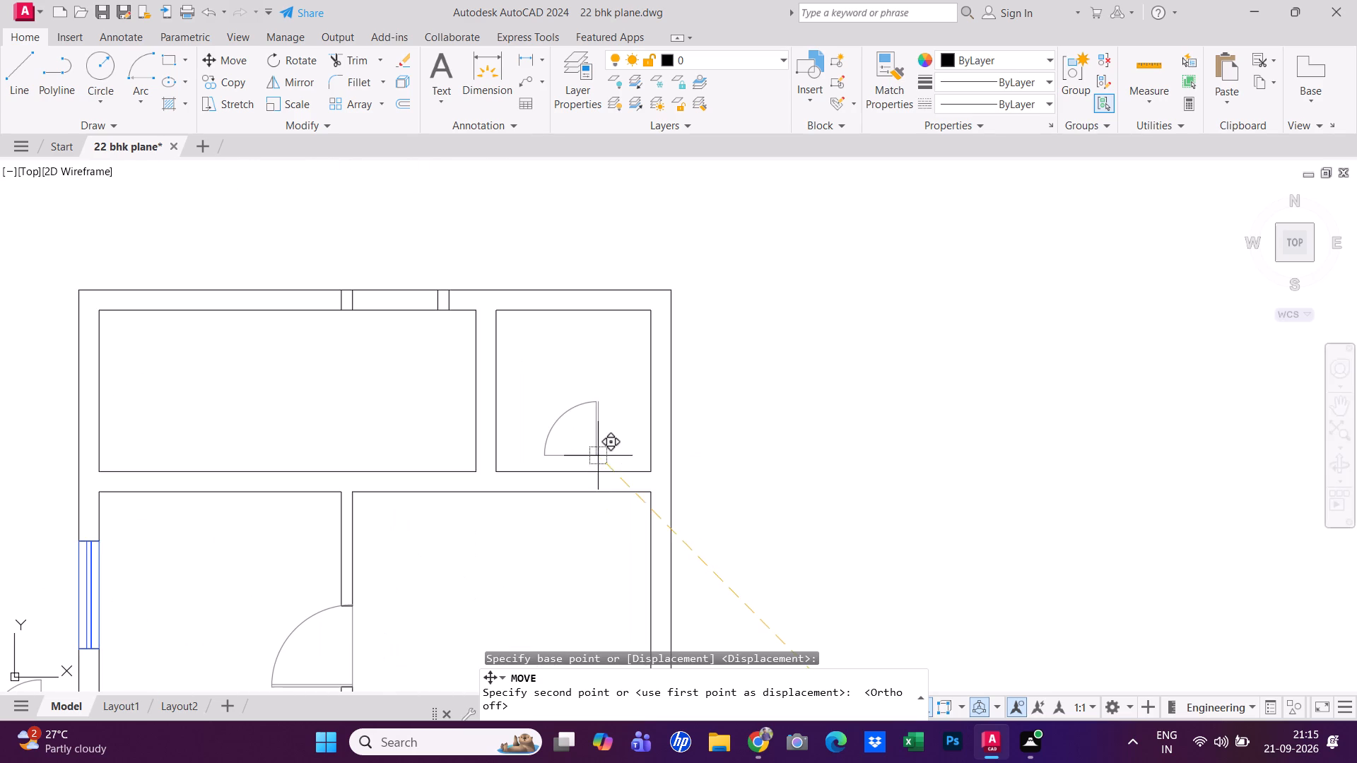
left_click(626, 429)
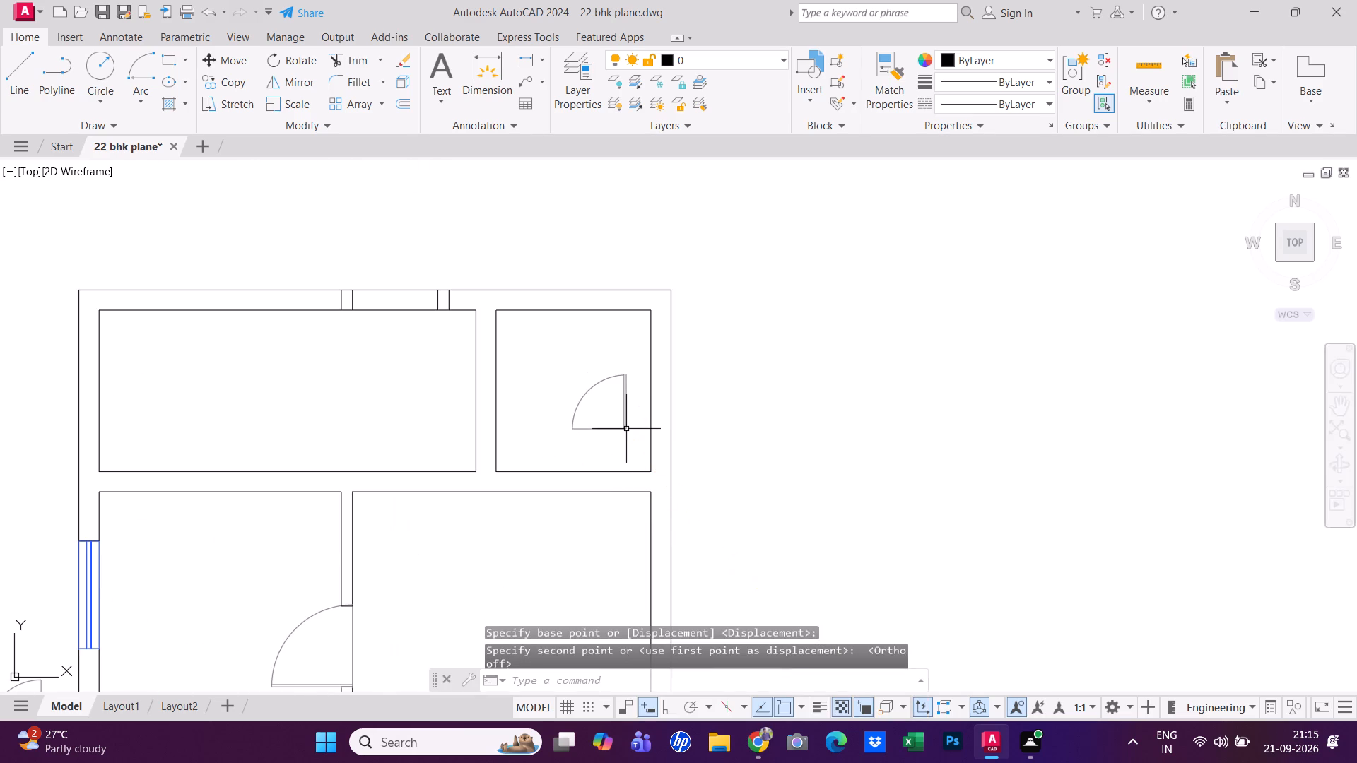
key("Escape")
key("Escape")
scroll(641, 500, "up", 2)
key("Escape")
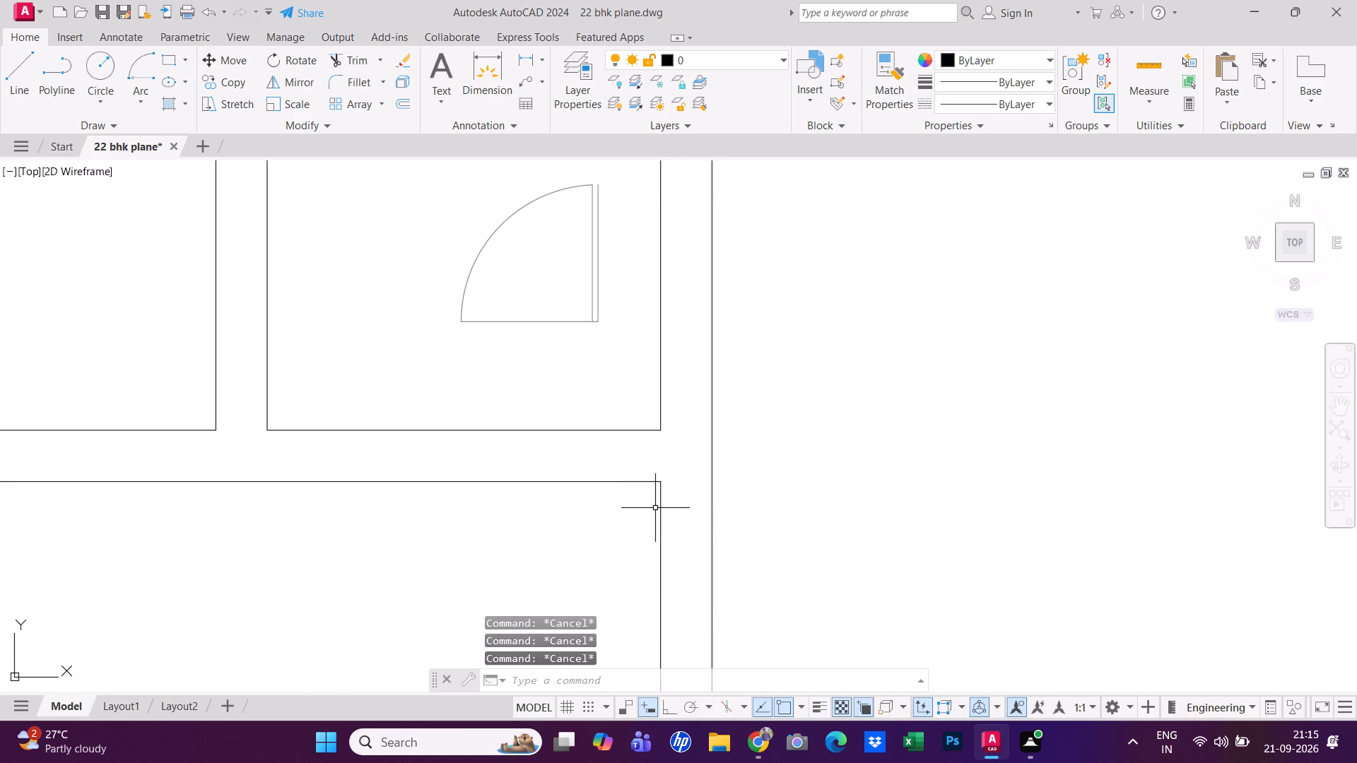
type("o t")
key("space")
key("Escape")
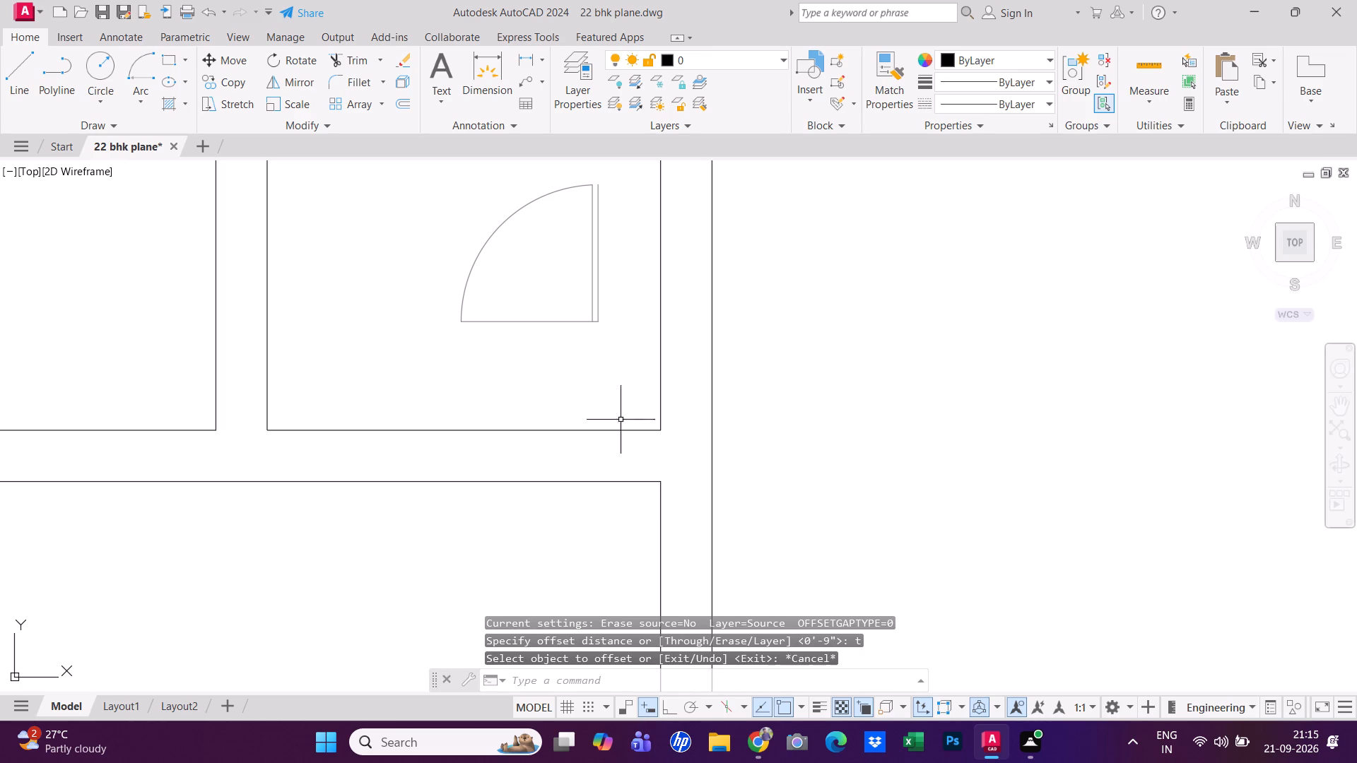
Draw a line across the thickness of the cross wall along the east wall's inner face, below the northeast room.
left_click(18, 90)
left_click(657, 430)
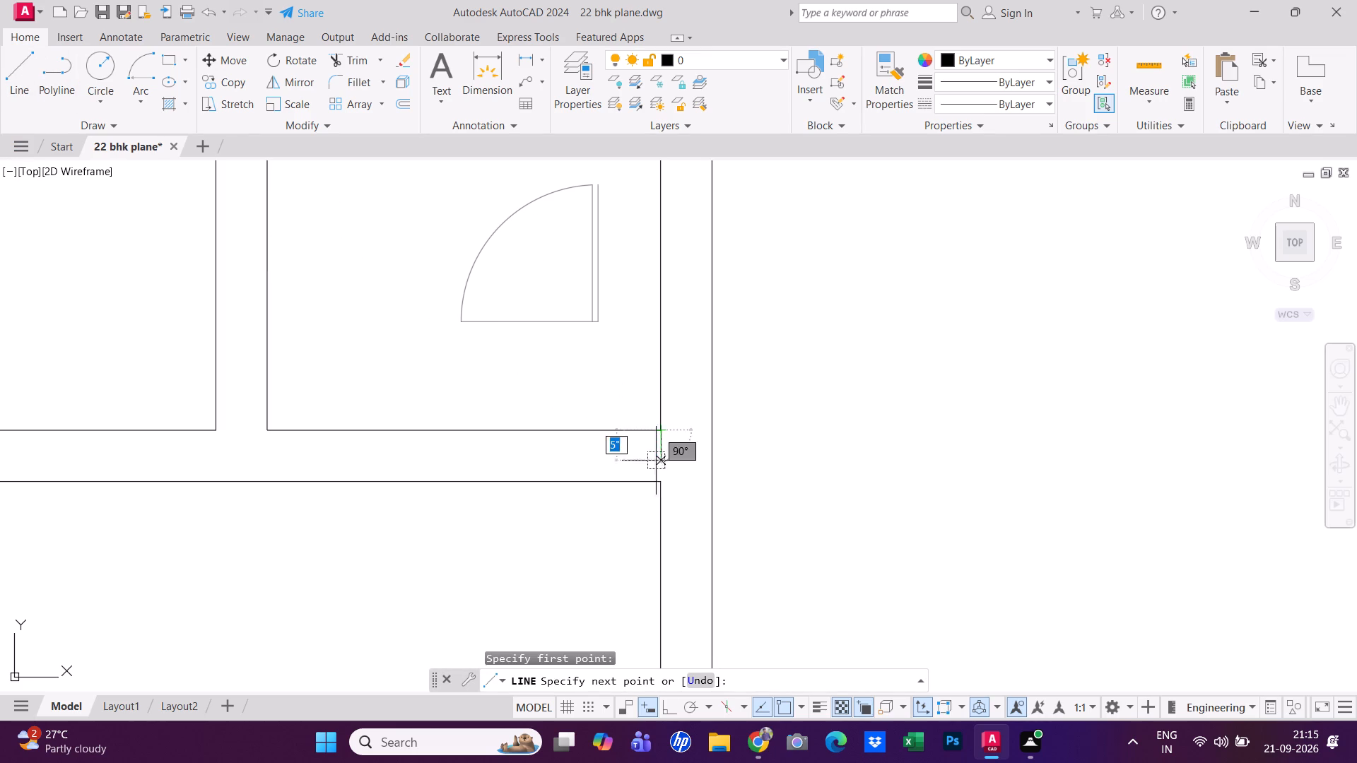
left_click(659, 485)
key("Escape")
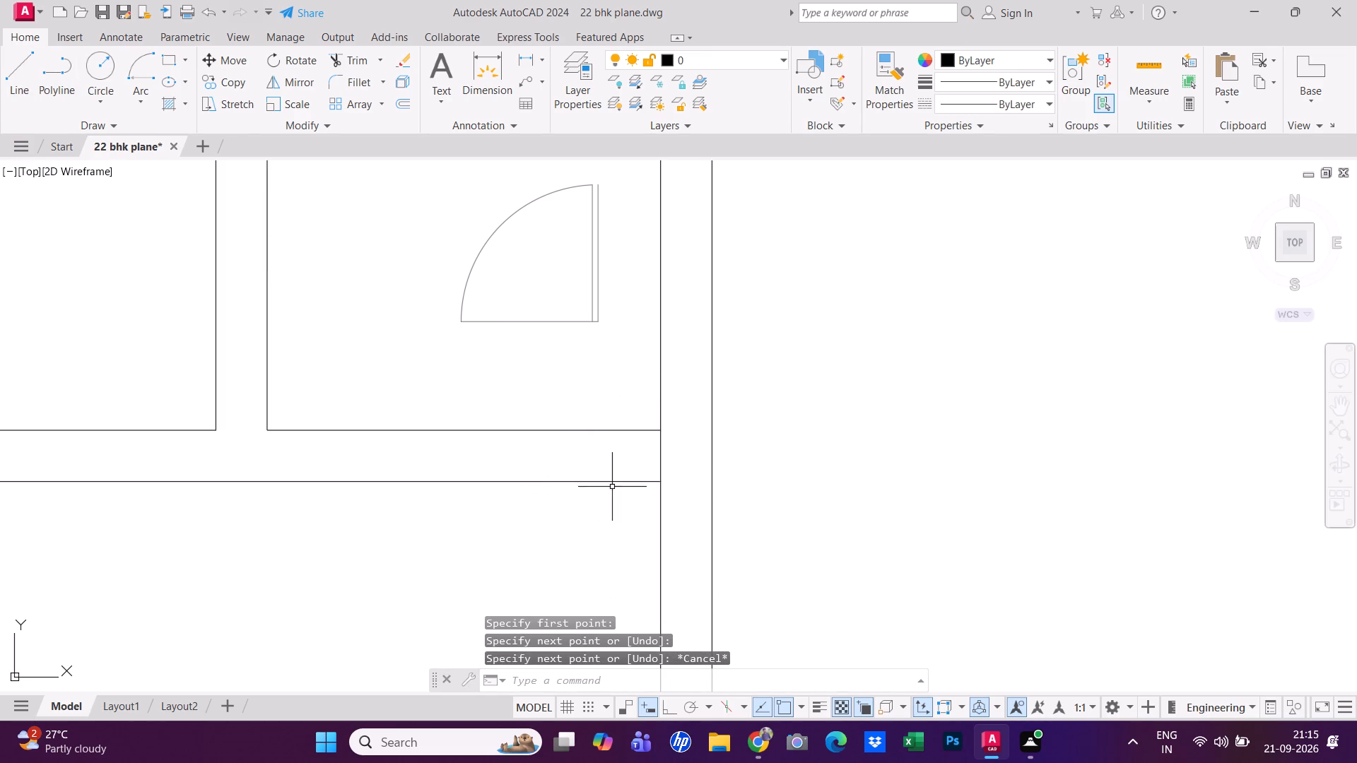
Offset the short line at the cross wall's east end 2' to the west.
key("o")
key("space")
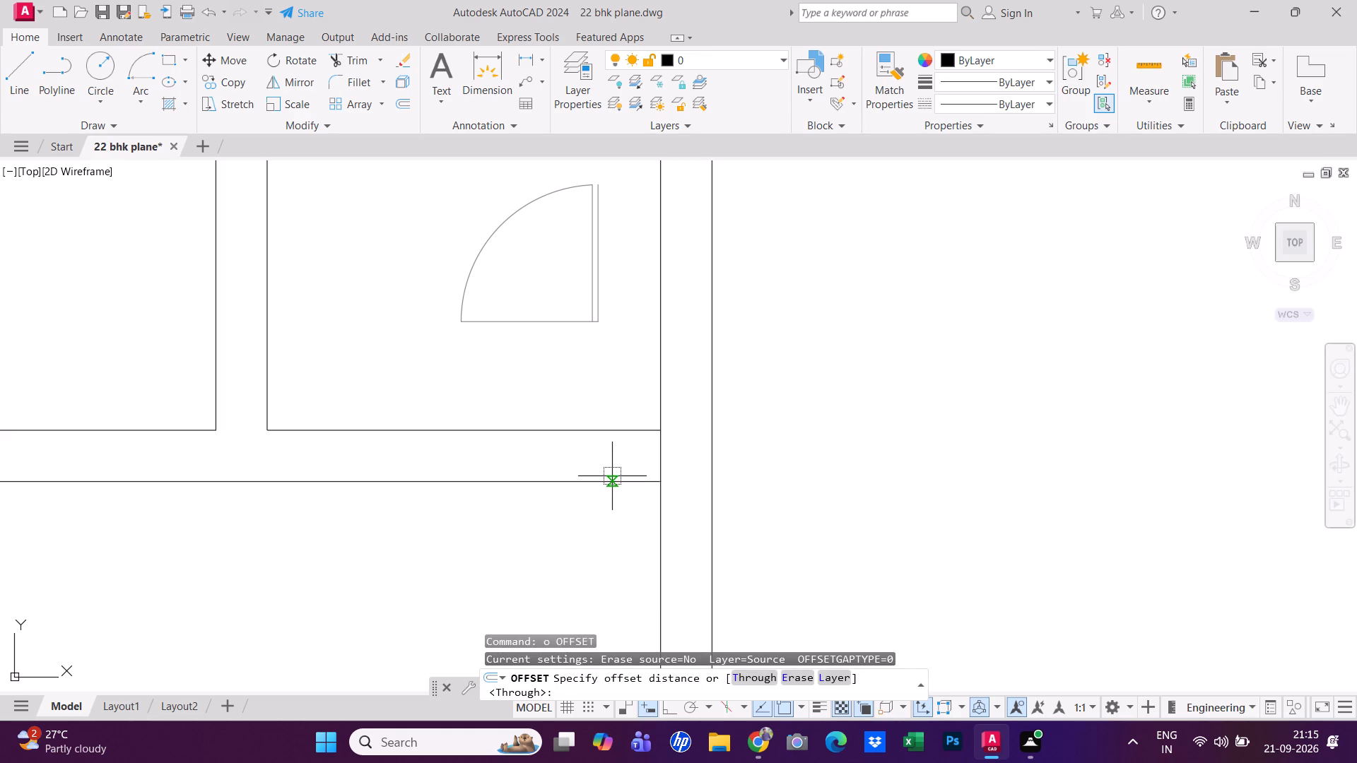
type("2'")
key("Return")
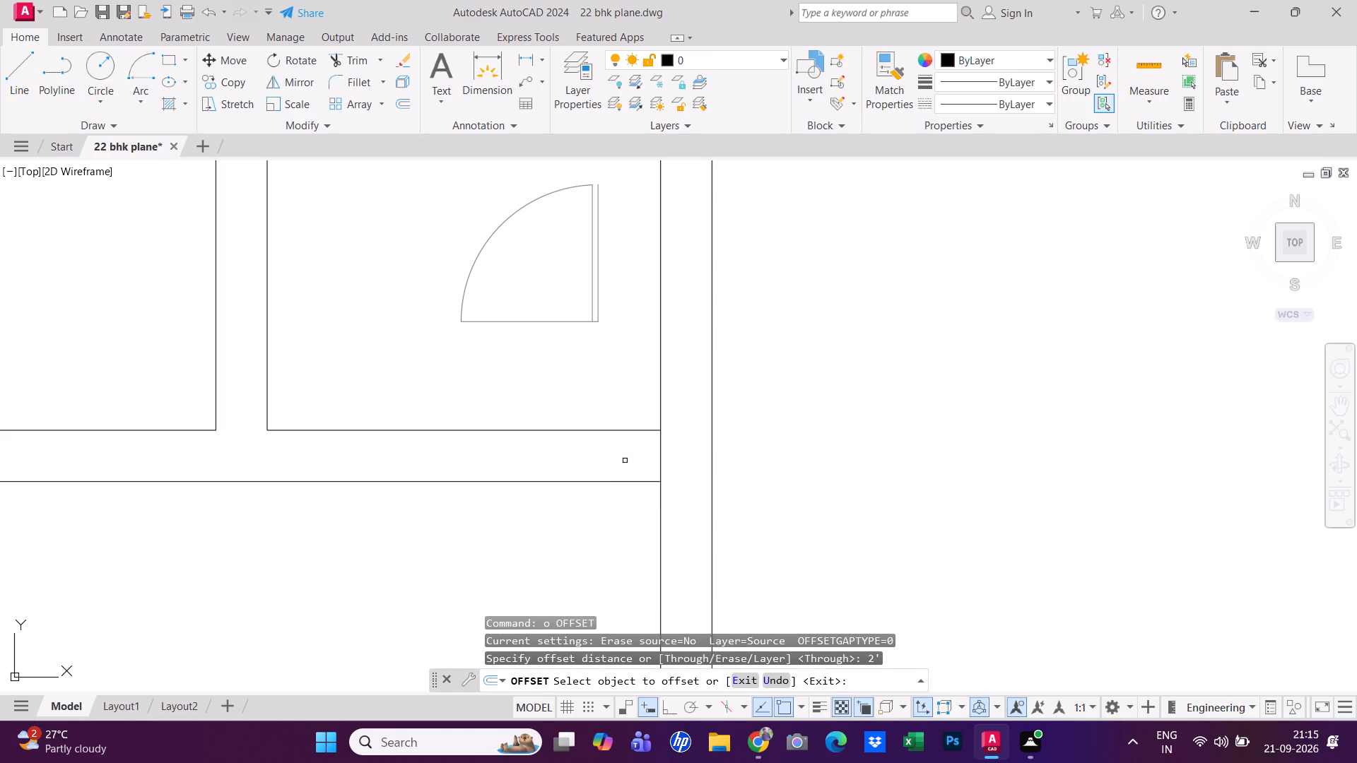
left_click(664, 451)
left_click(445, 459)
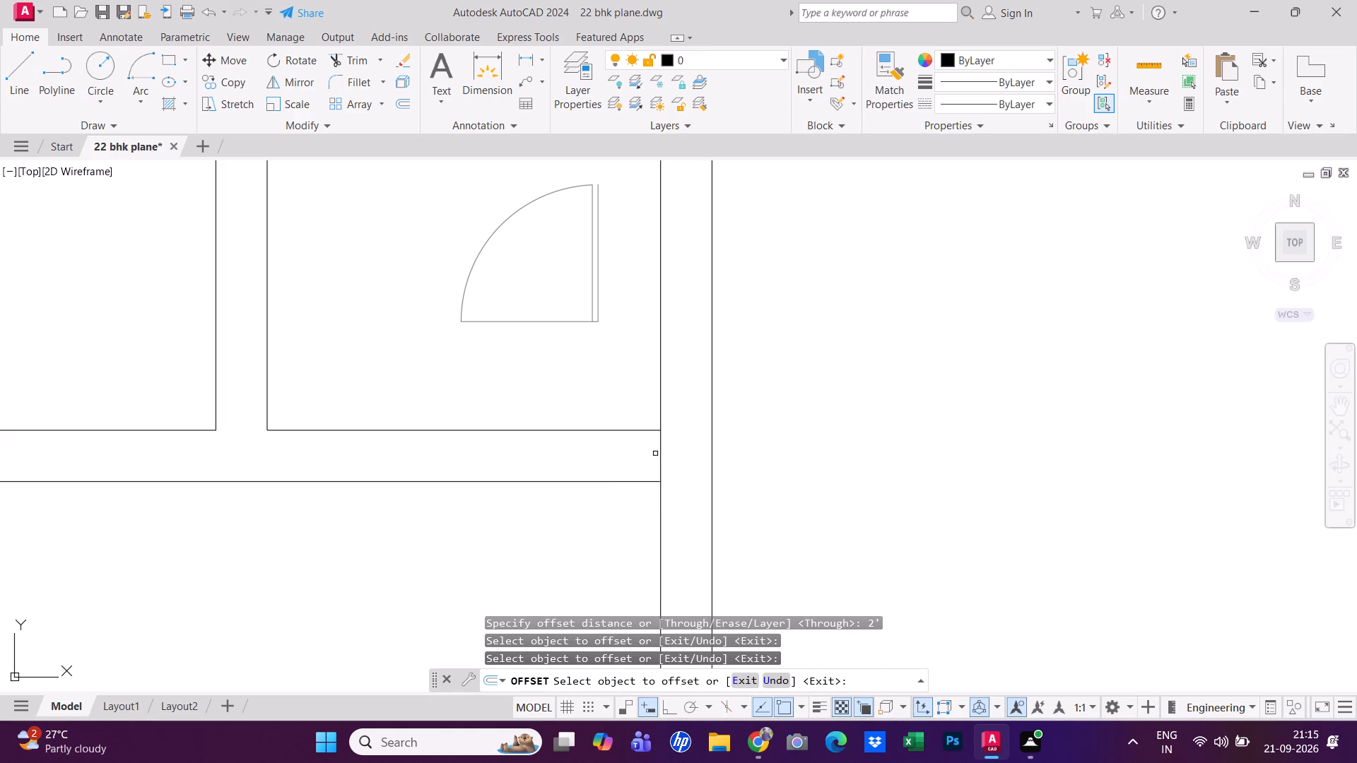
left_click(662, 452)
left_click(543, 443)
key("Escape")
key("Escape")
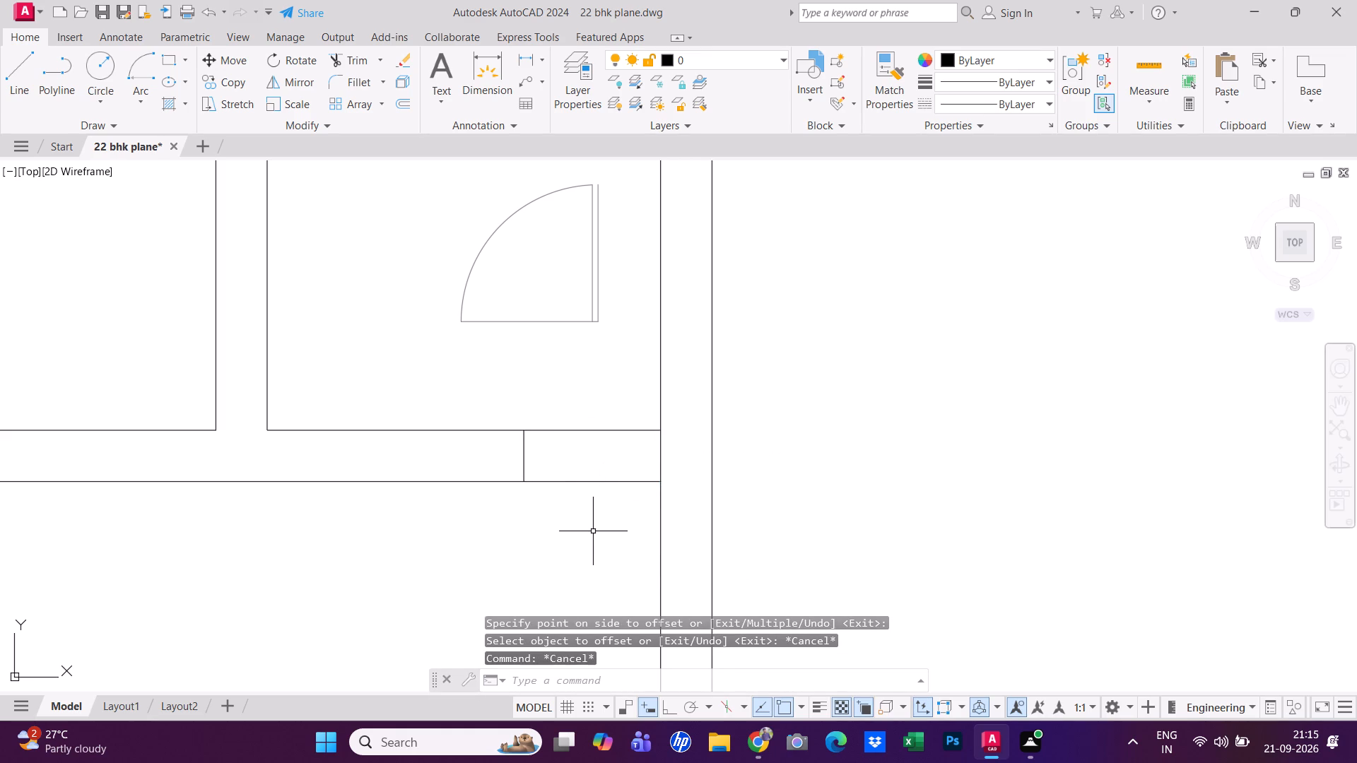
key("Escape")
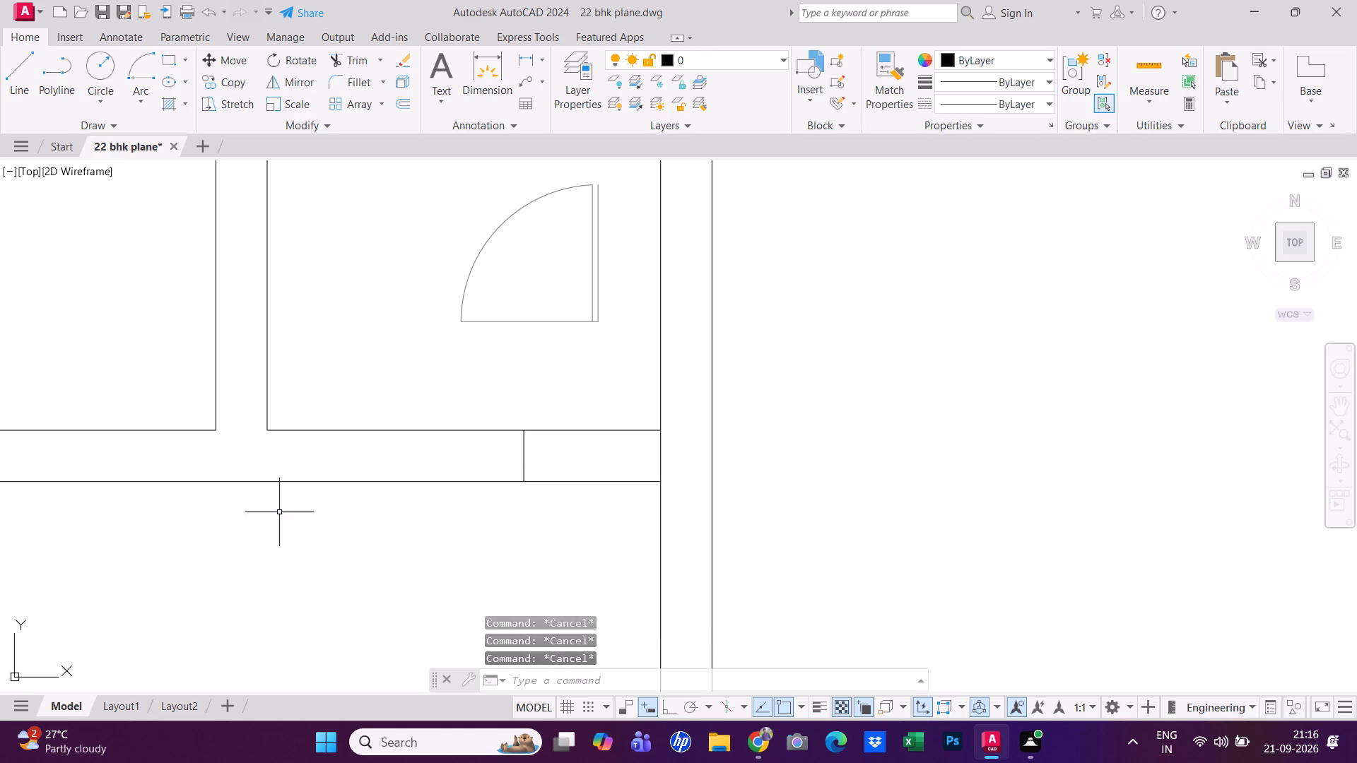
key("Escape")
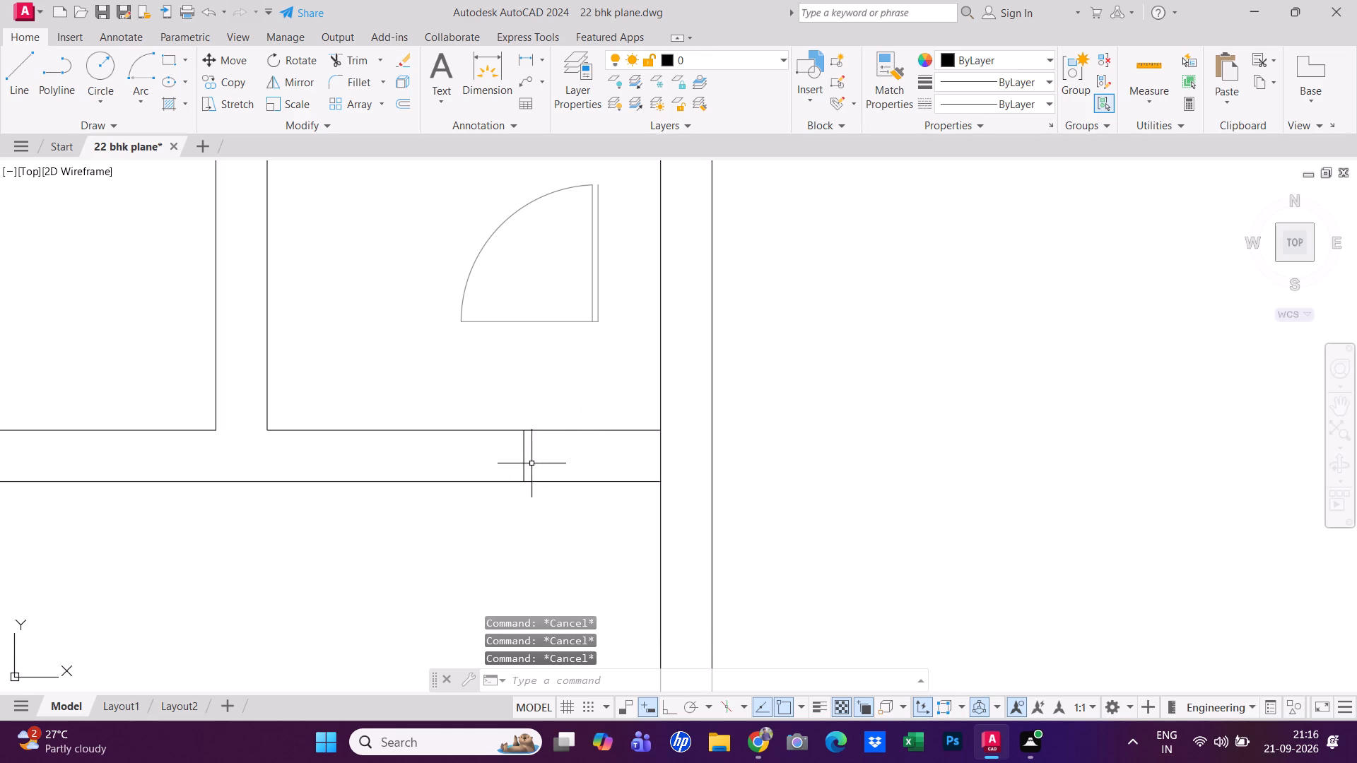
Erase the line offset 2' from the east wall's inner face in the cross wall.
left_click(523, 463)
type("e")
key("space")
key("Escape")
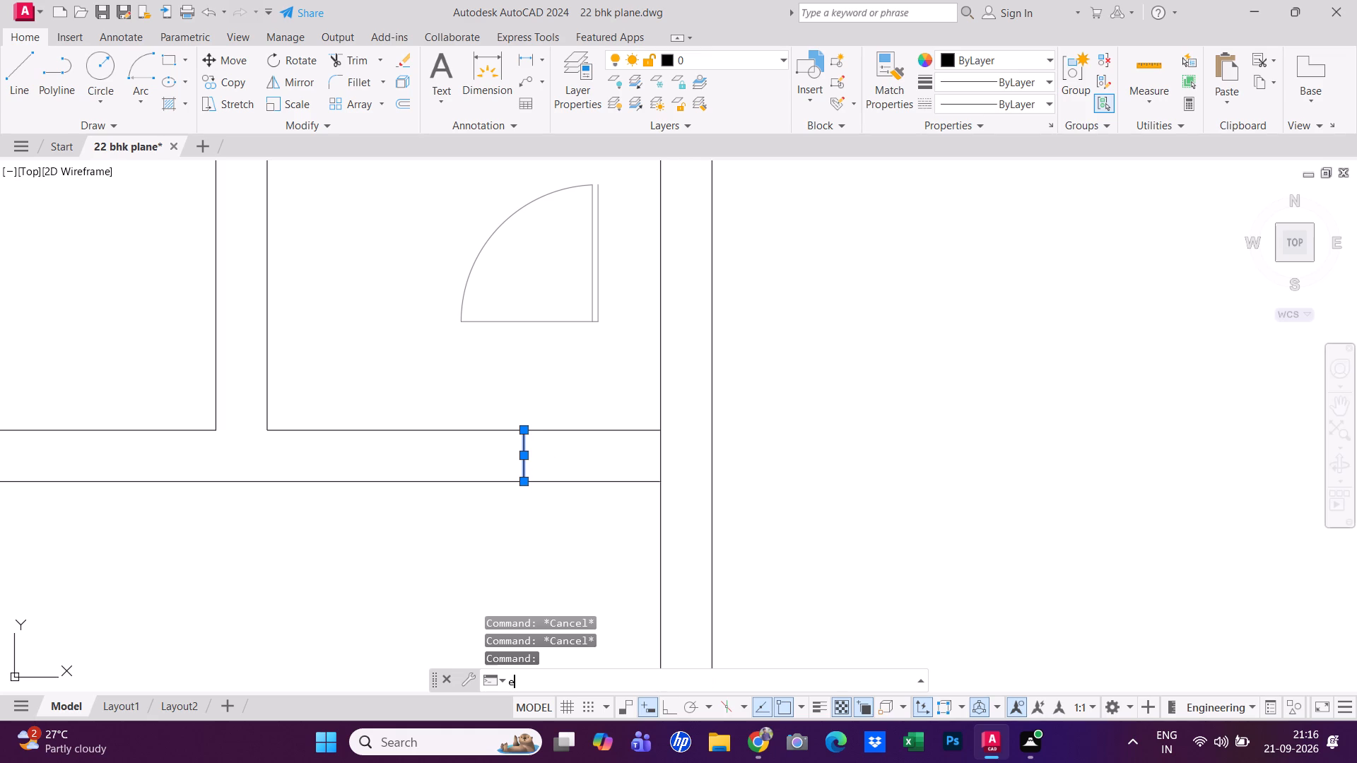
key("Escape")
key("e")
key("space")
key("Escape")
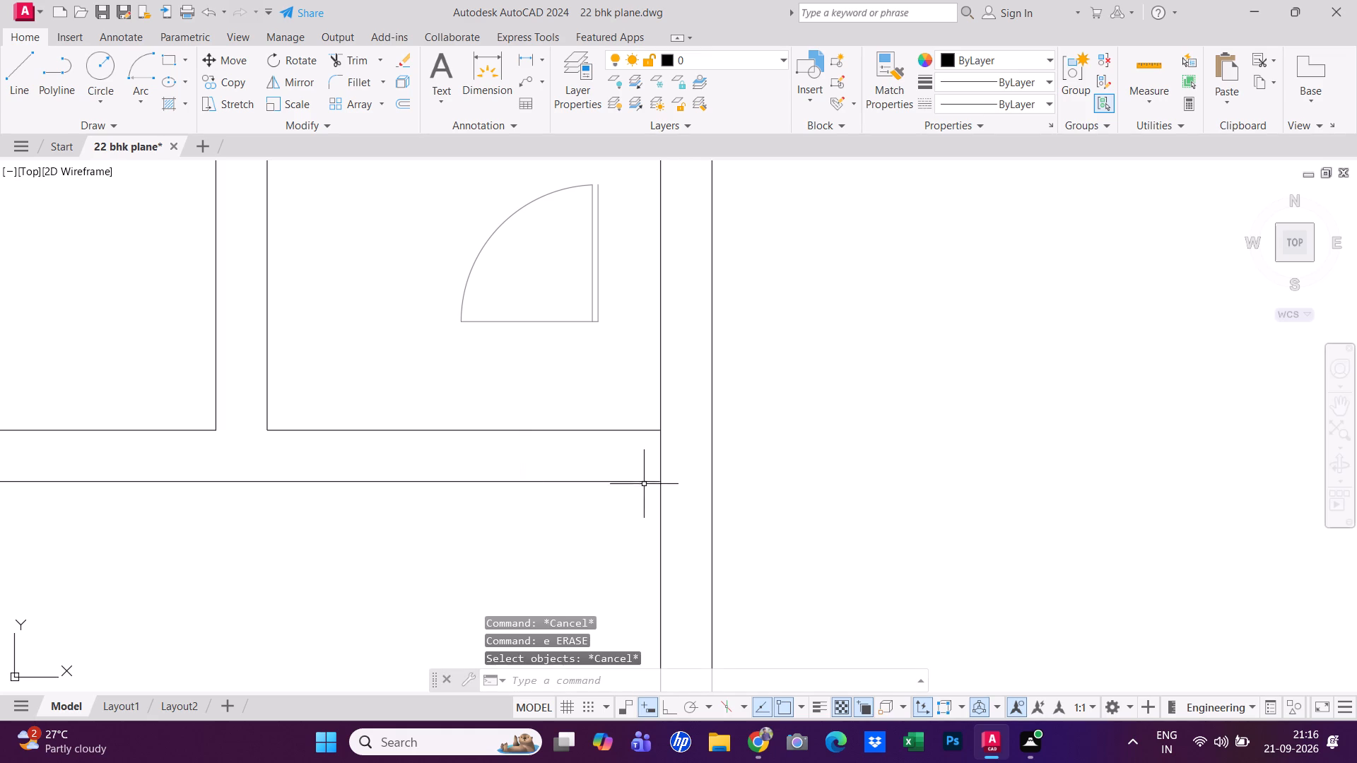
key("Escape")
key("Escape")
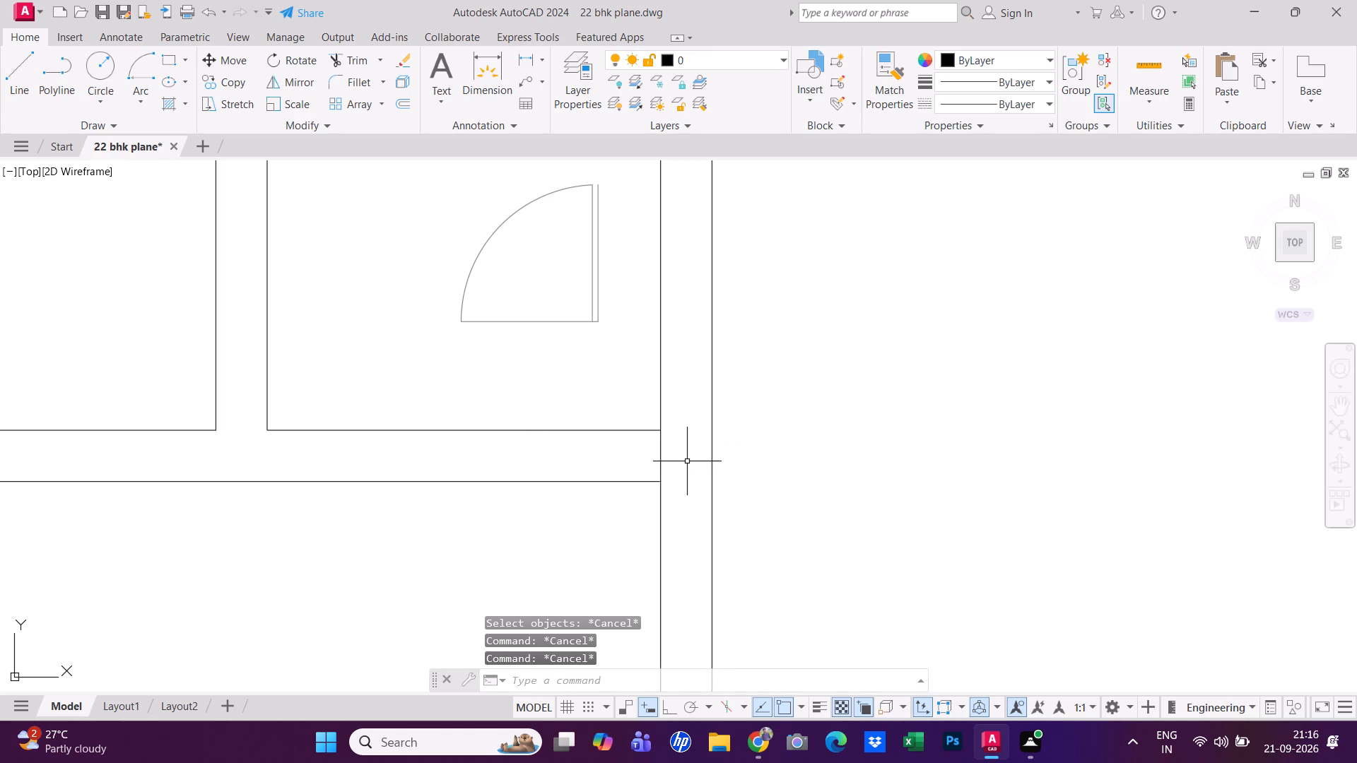
Offset the short line at the cross wall's east end 5' to the west.
type("o")
key("space")
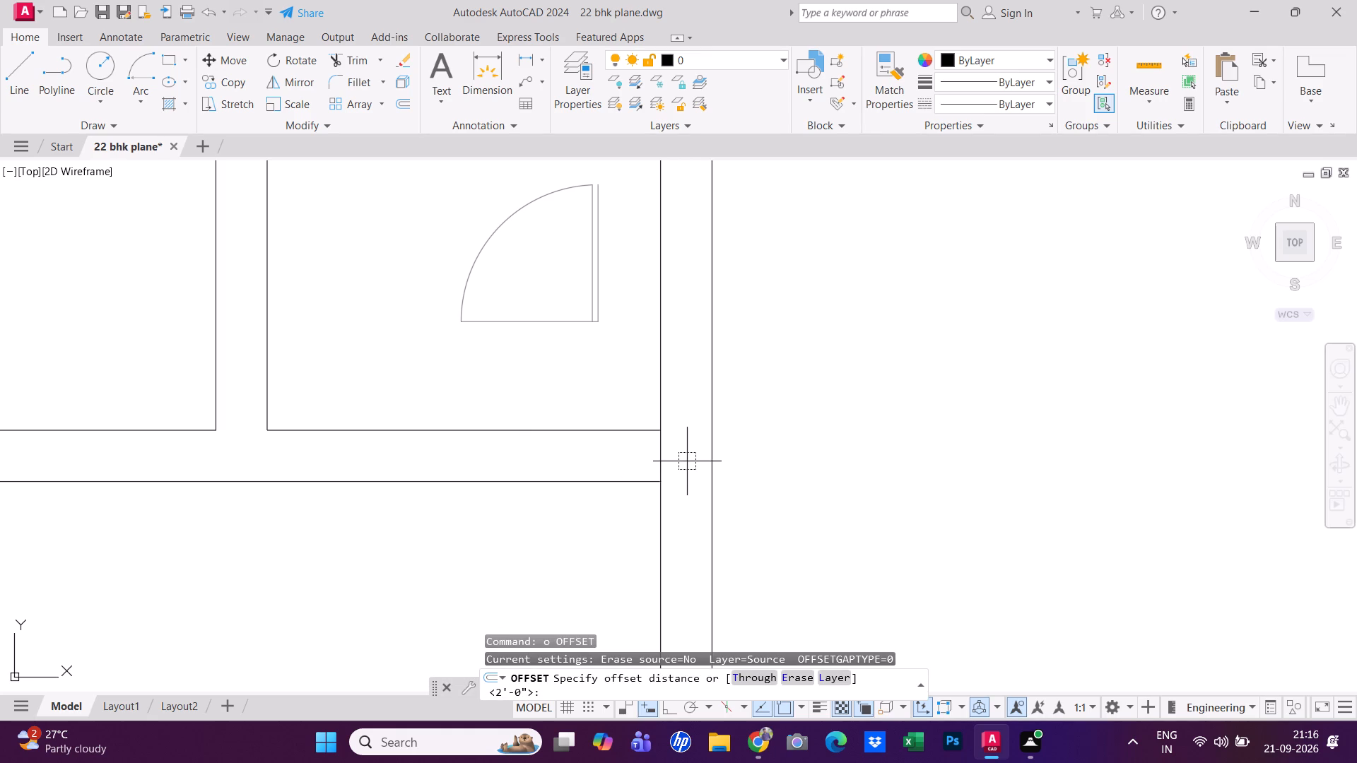
type("5'")
key("Return")
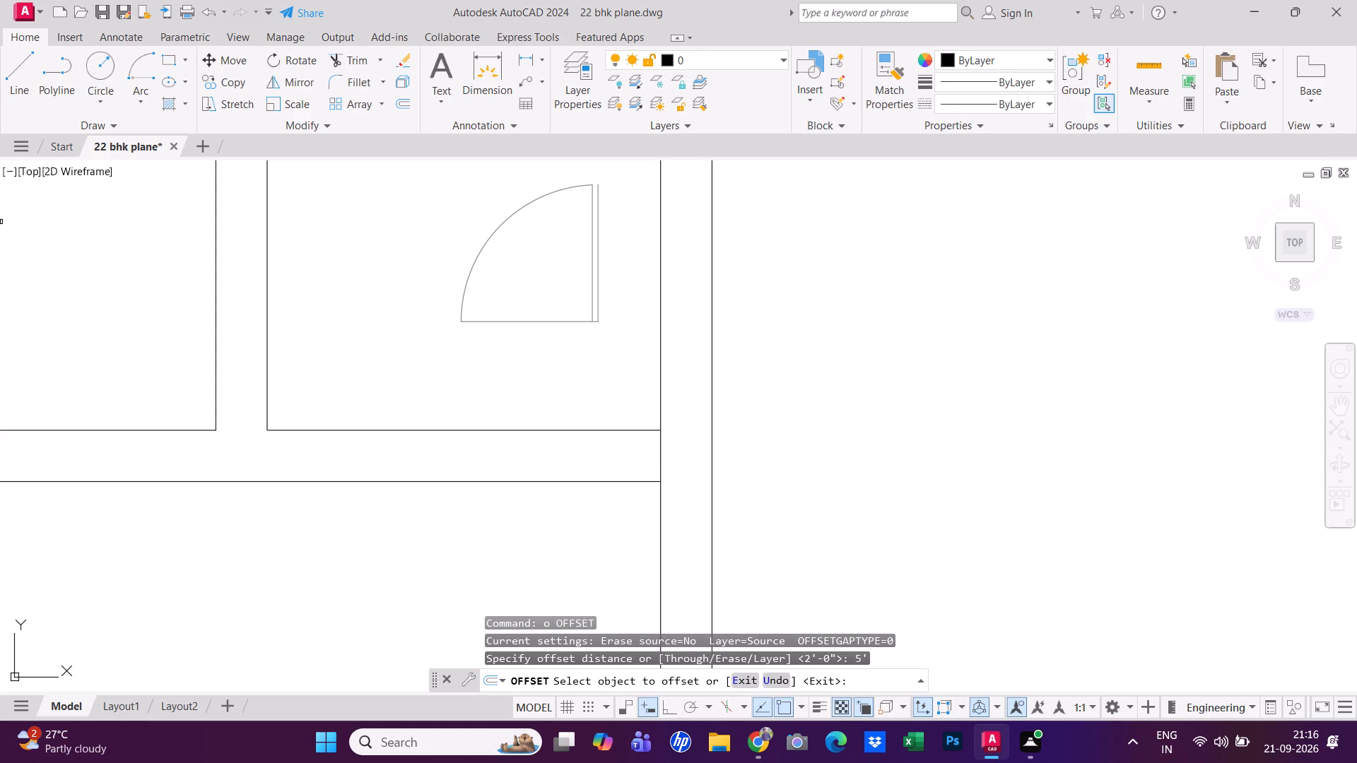
left_click(661, 456)
left_click(625, 470)
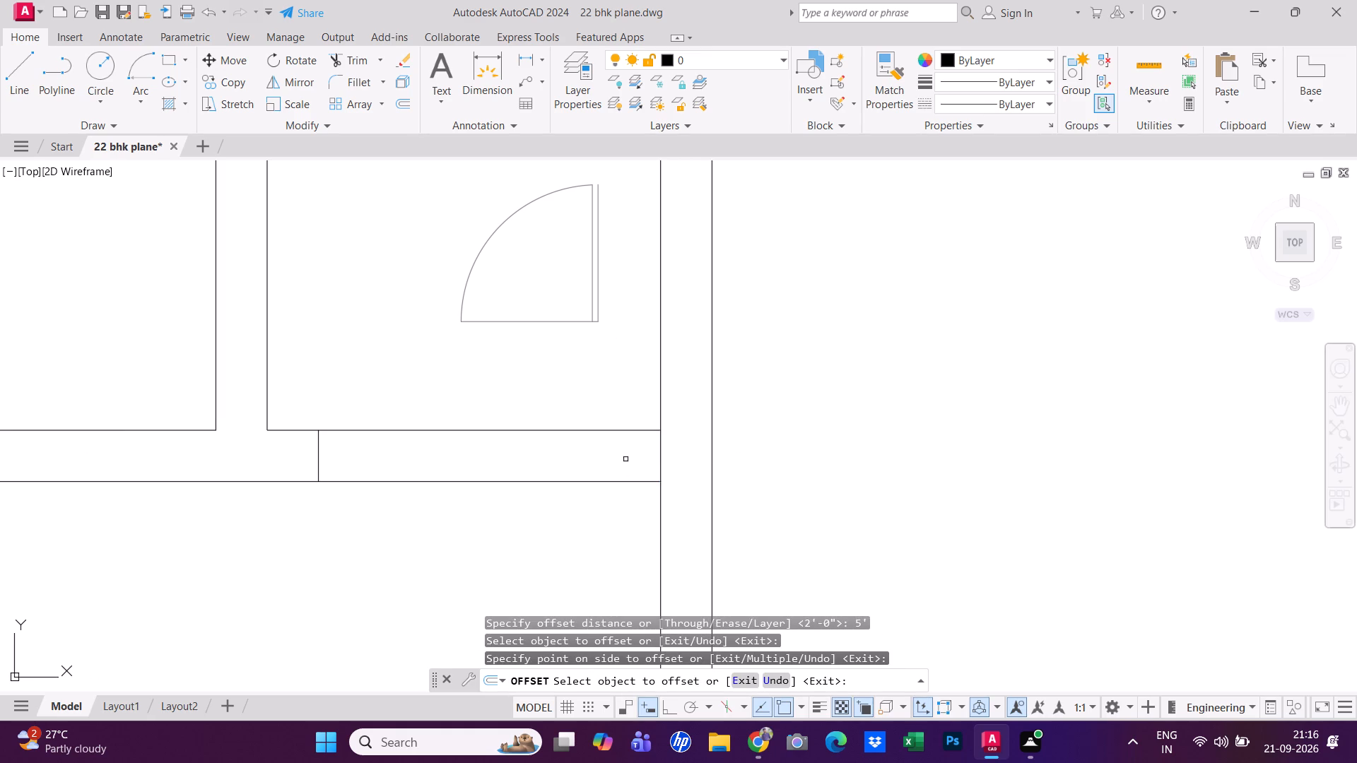
key("Escape")
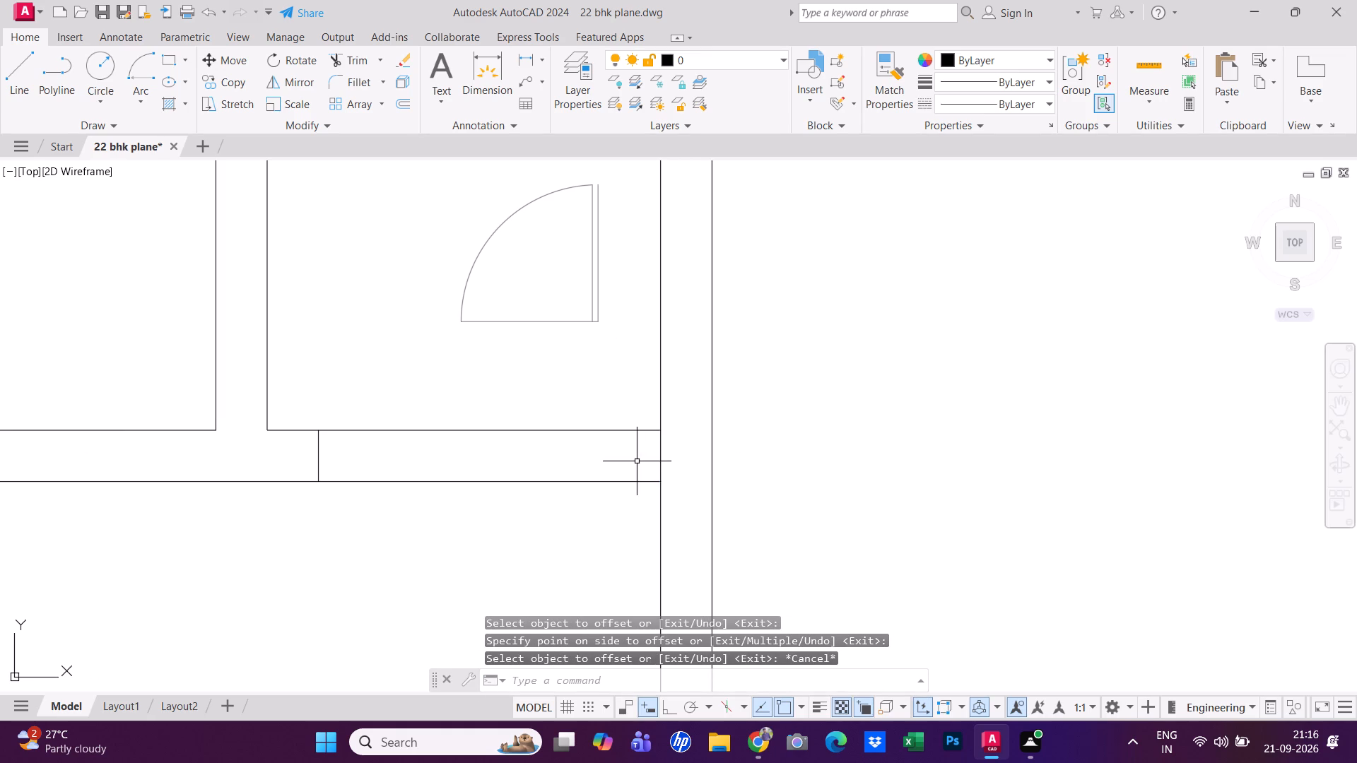
Offset the short line at the cross wall's east end 4" to the west using the Through option.
key("o")
key("space")
key("t")
key("space")
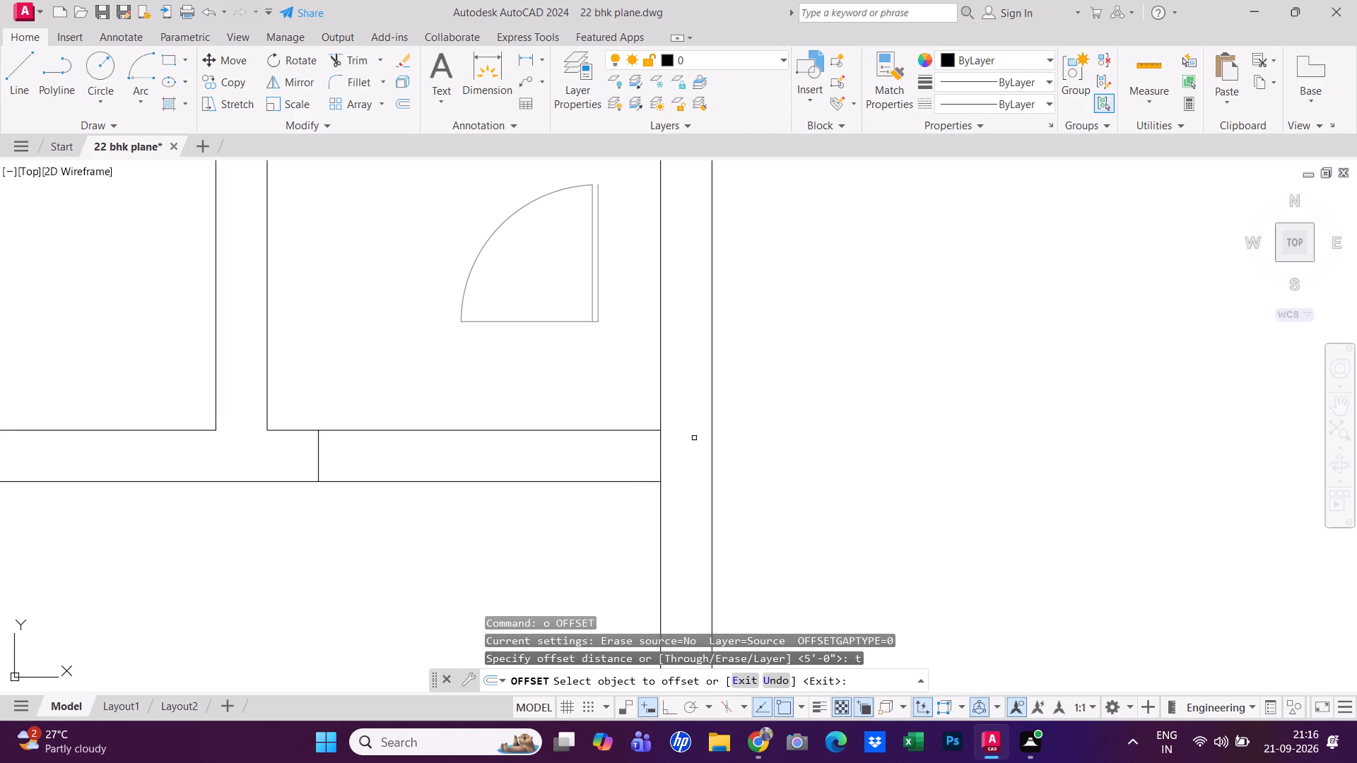
left_click(661, 463)
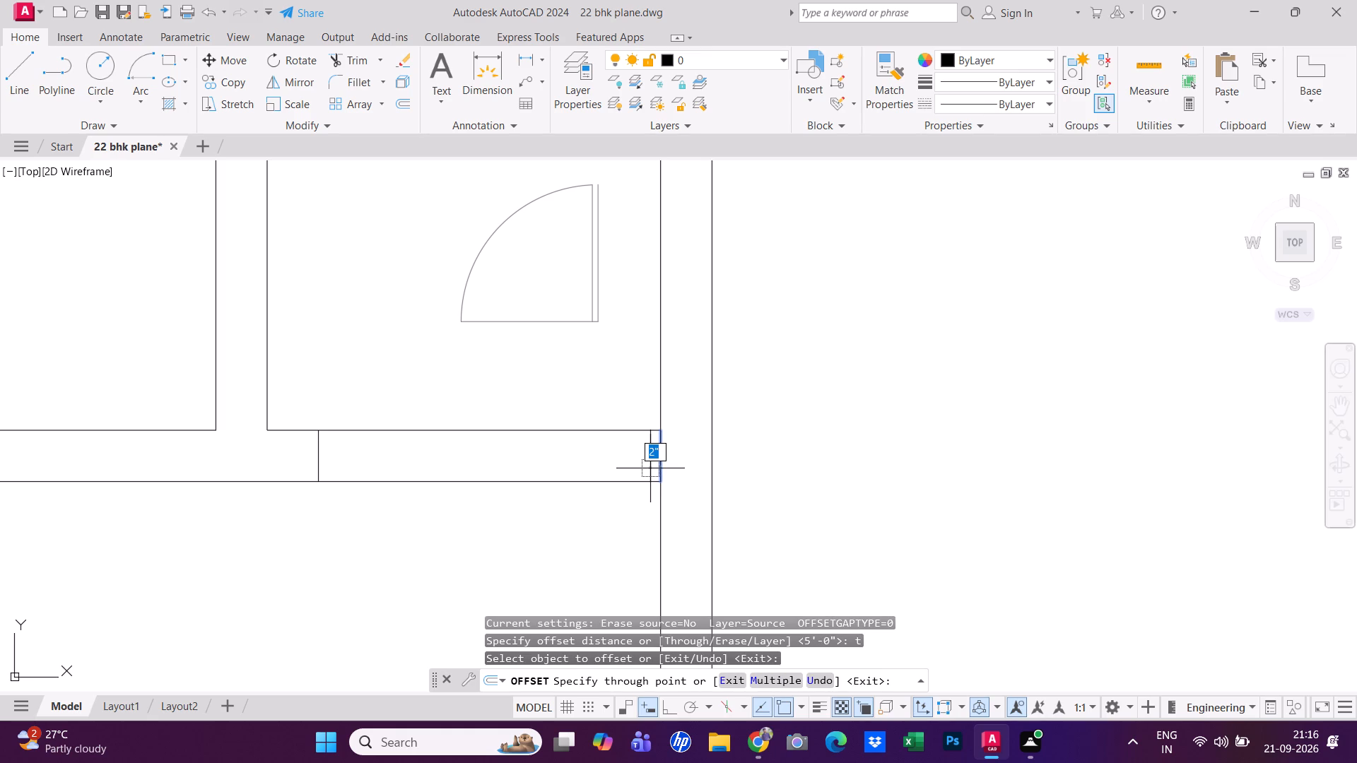
type("4\"")
key("Return")
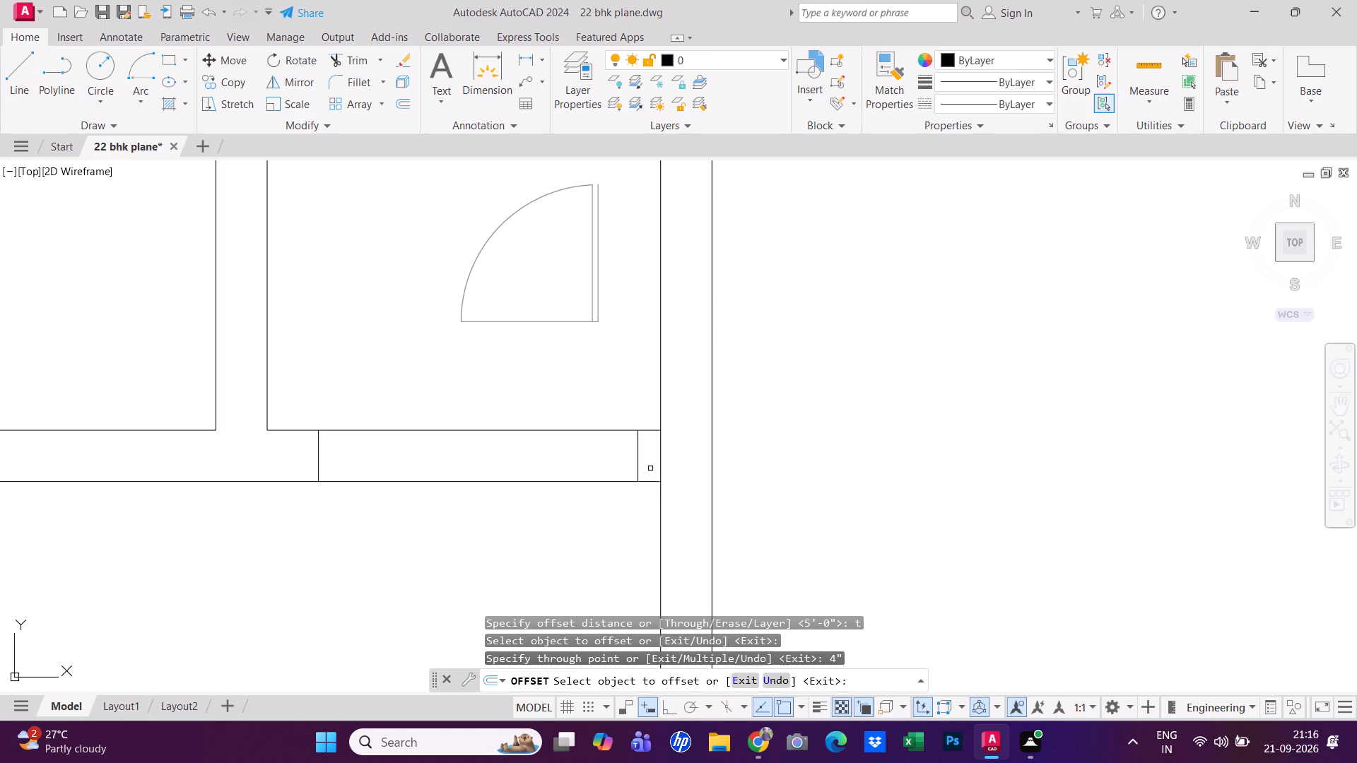
Offset the line nearest the cross wall's east end 2' to the west to mark the door opening's other side.
left_click(640, 472)
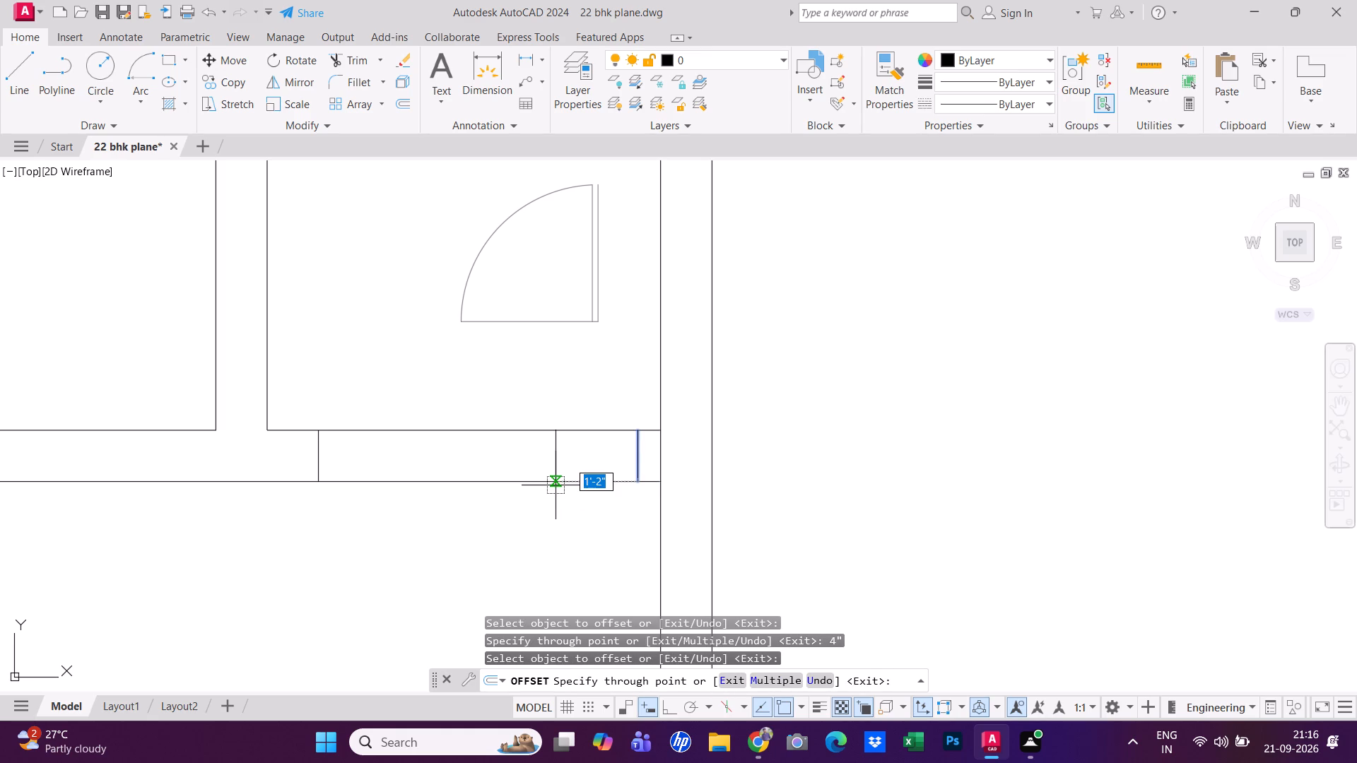
type("2'")
key("Return")
key("Escape")
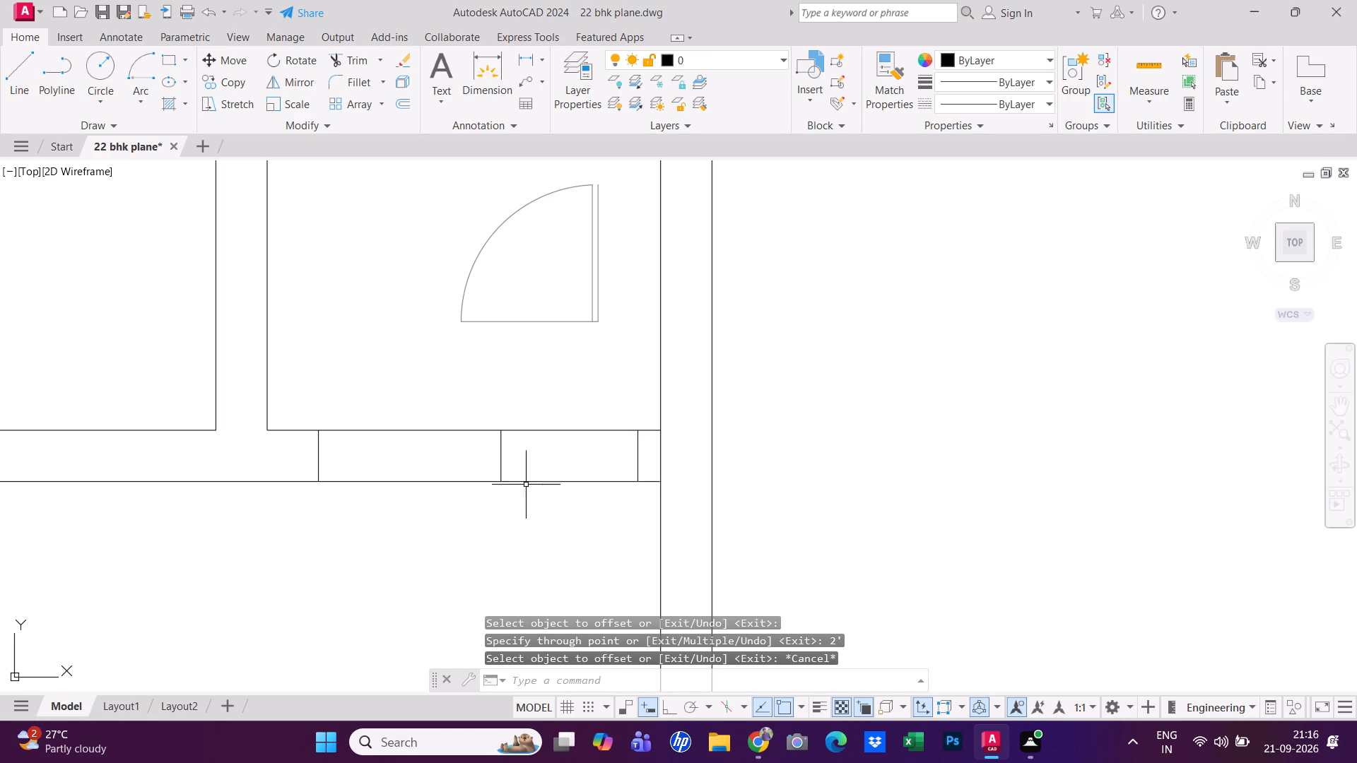
key("Escape")
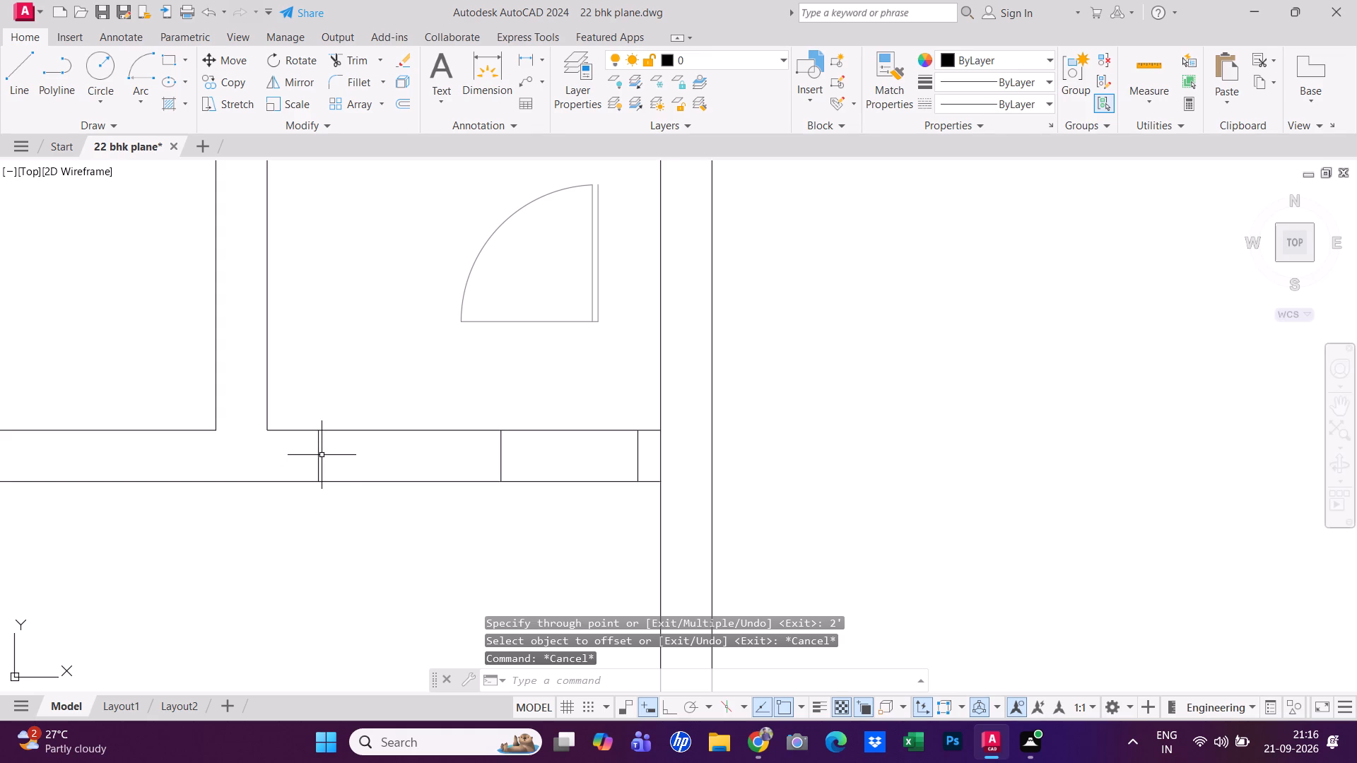
Erase the line offset 5' from the cross wall's east end.
left_click(317, 459)
type("e")
key("space")
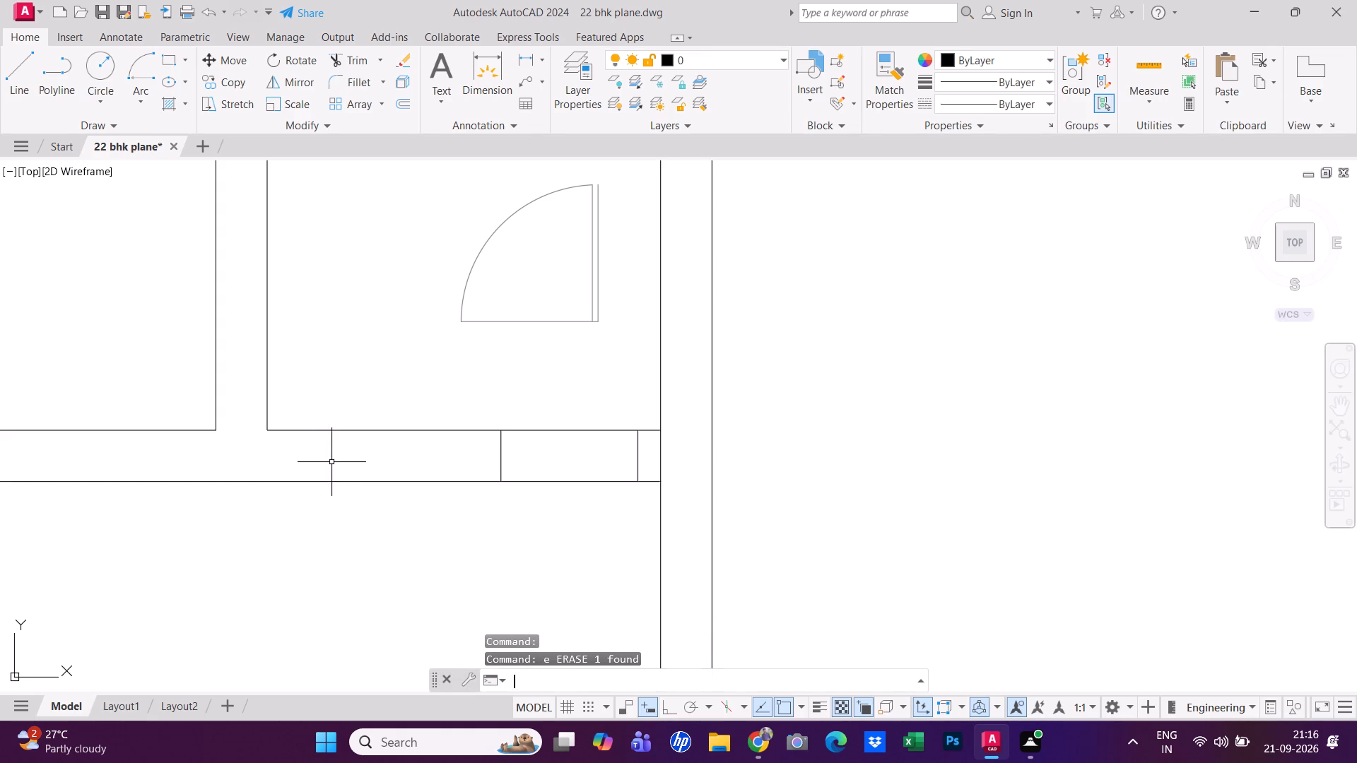
key("Escape")
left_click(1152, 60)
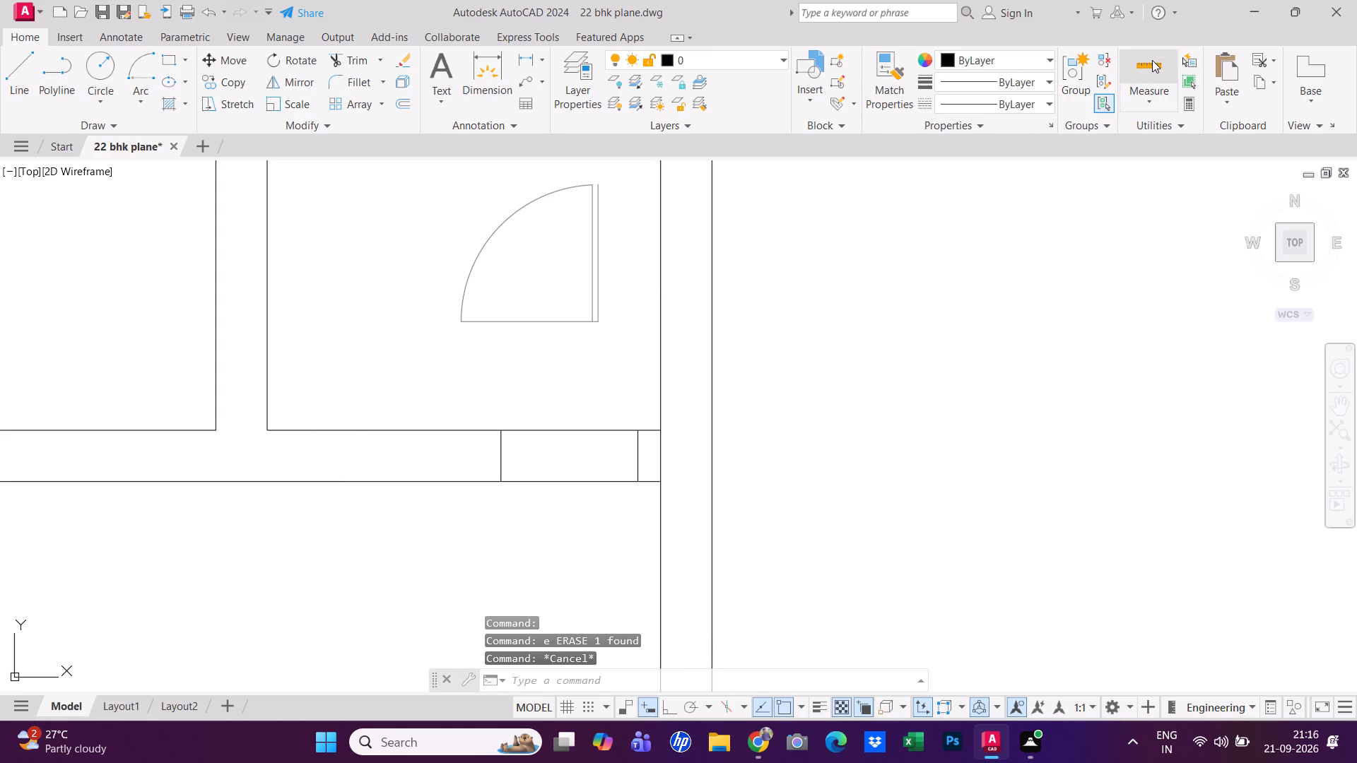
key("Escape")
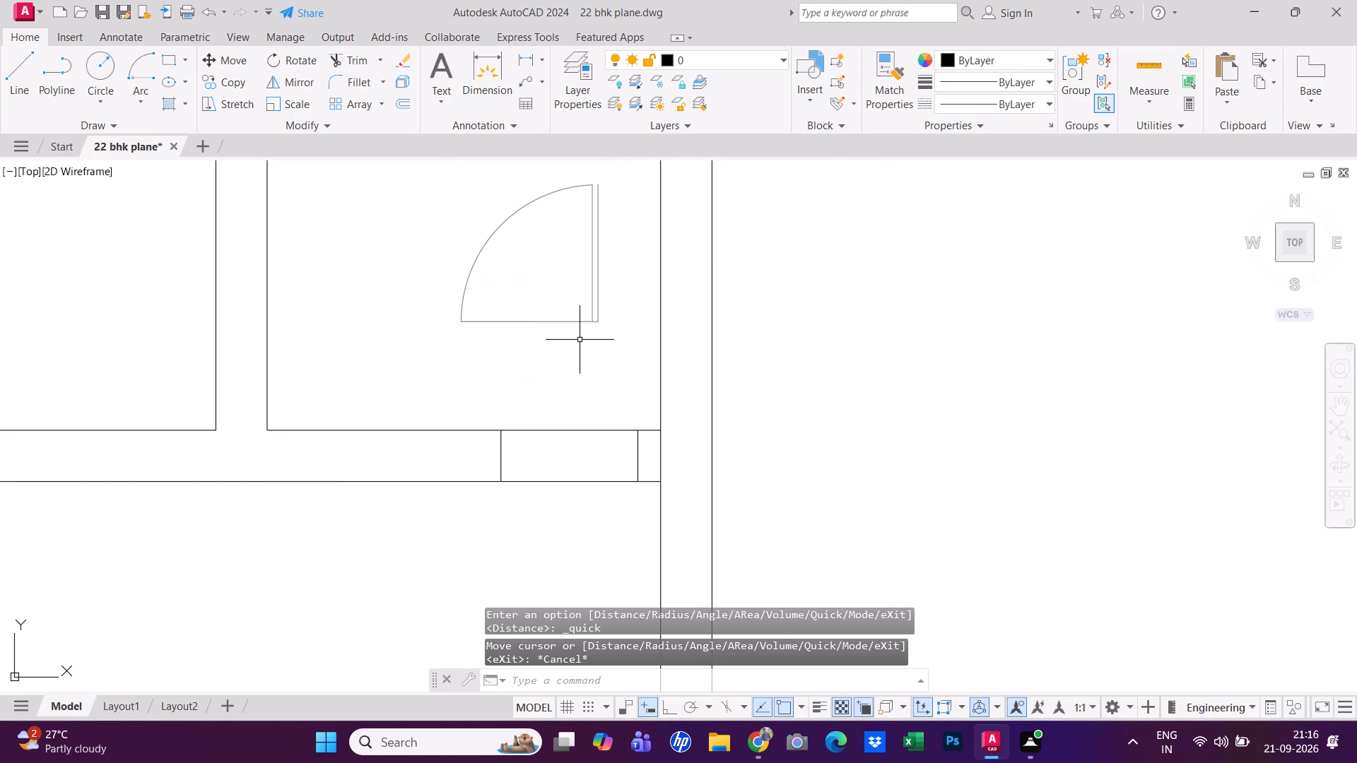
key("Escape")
Trim the cross wall's end line and both wall faces between the two jamb lines to open the 2' doorway.
type("tr")
key("space")
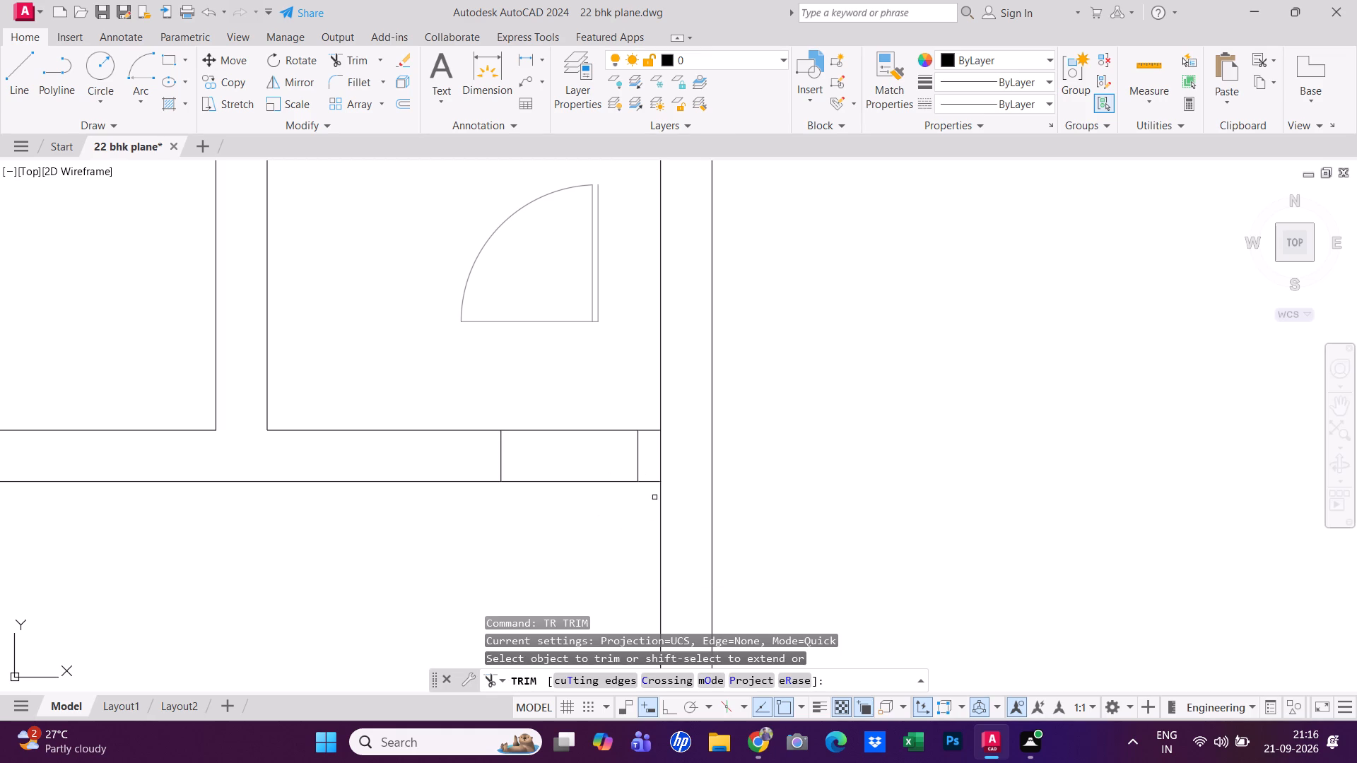
left_click(659, 451)
left_click(560, 498)
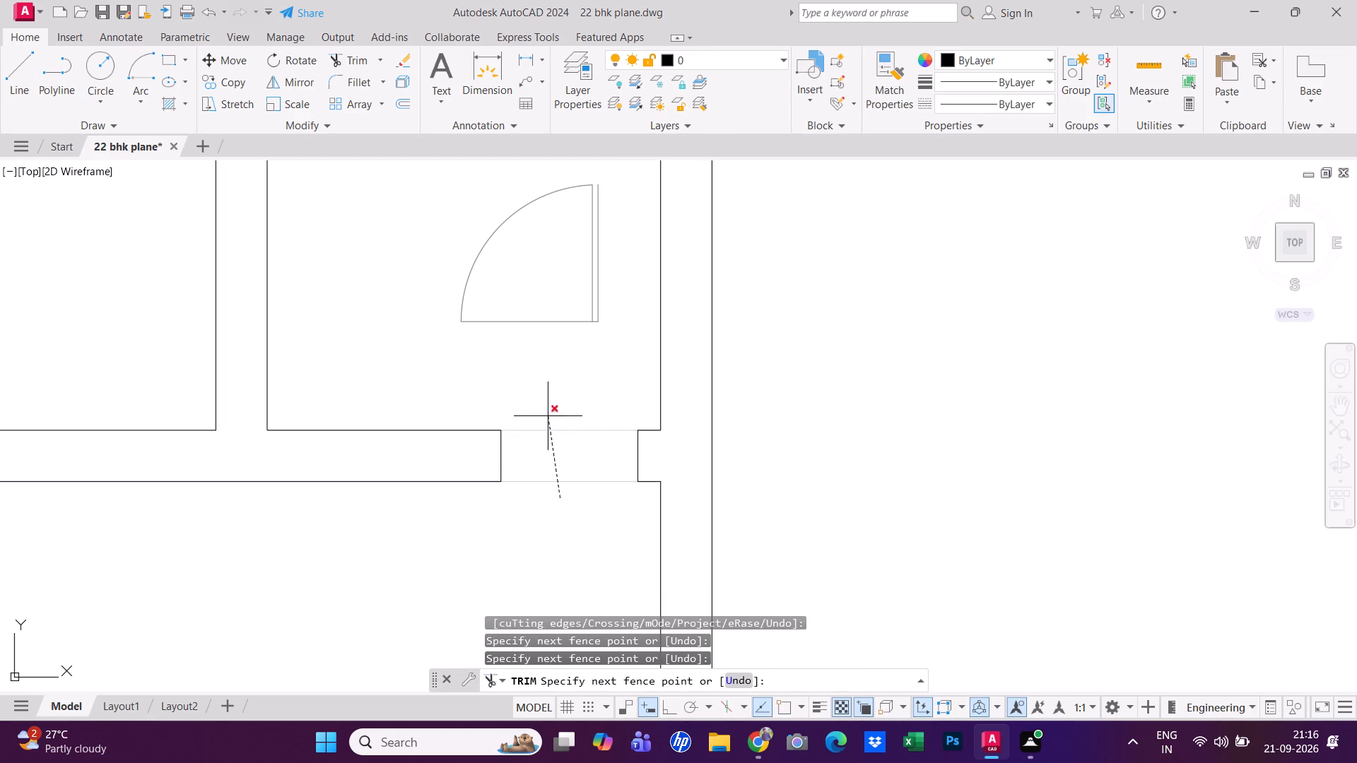
left_click(548, 415)
key("Escape")
Move the small door by its southeast corner to the southeast corner of the new cross-wall opening.
left_click(577, 319)
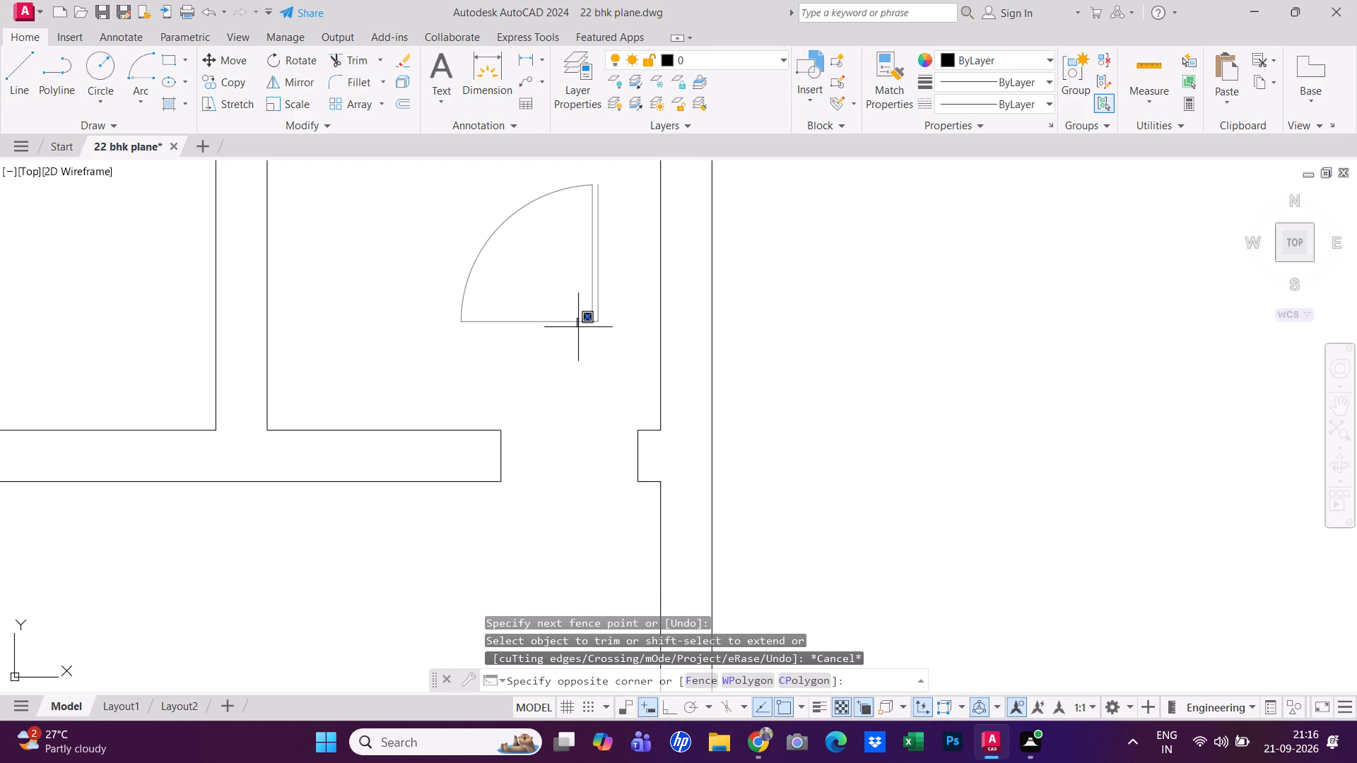
left_click(579, 324)
left_click(576, 322)
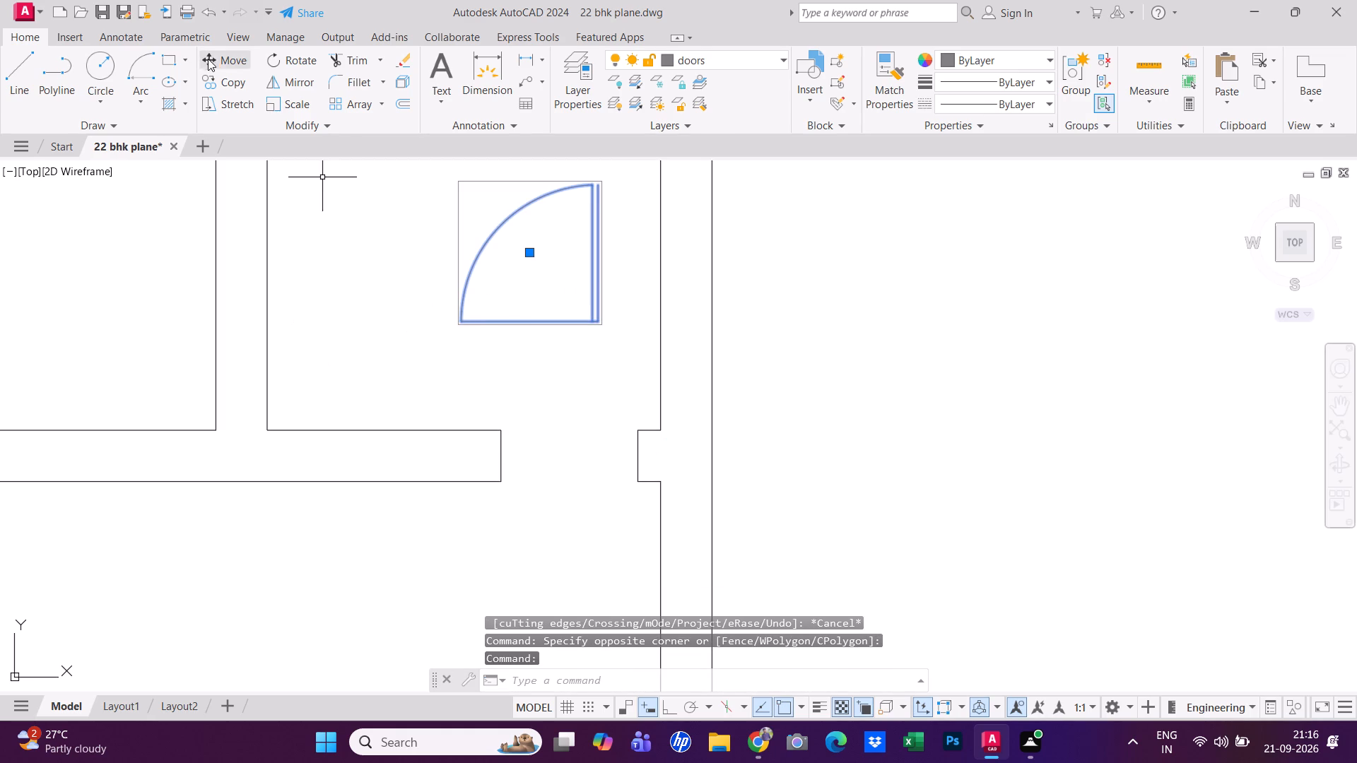
left_click(218, 56)
scroll(610, 320, "up", 3)
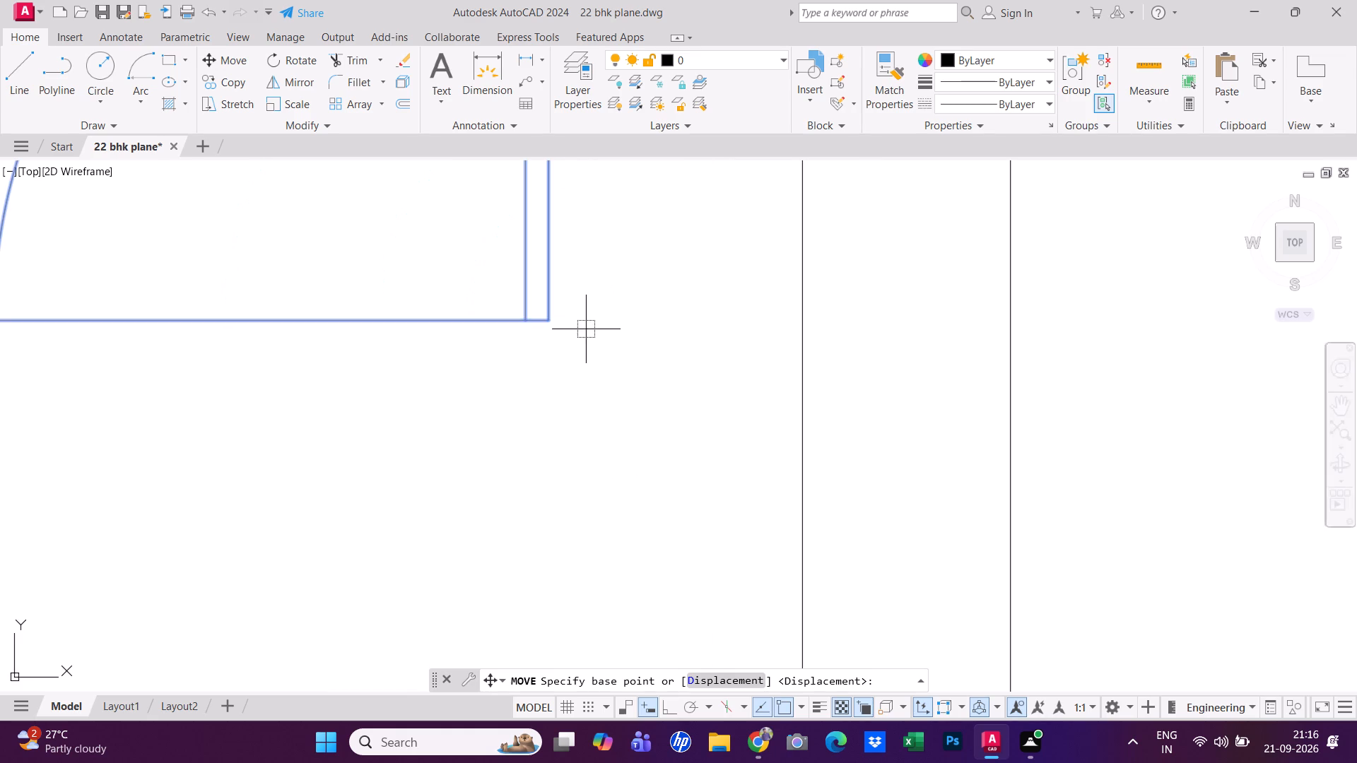
left_click(546, 322)
scroll(622, 442, "down", 7)
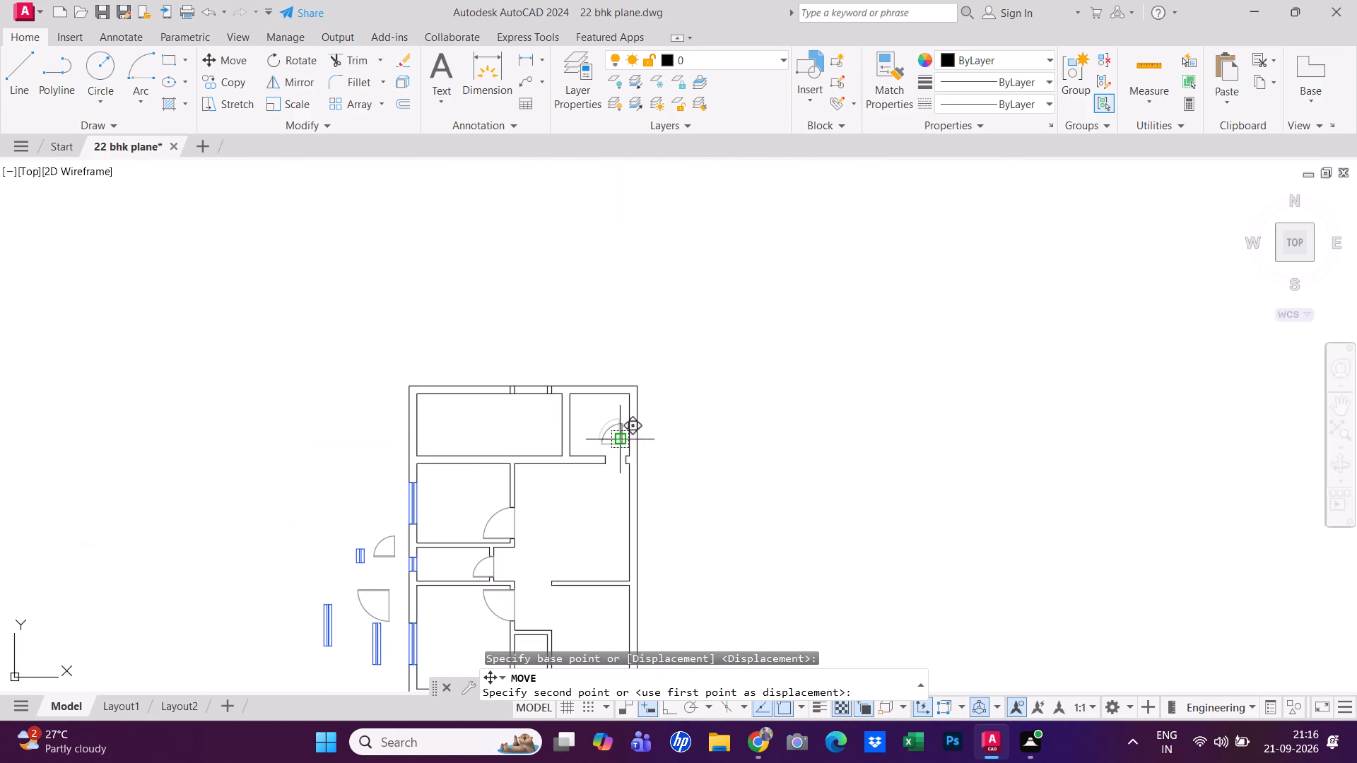
scroll(622, 469, "up", 6)
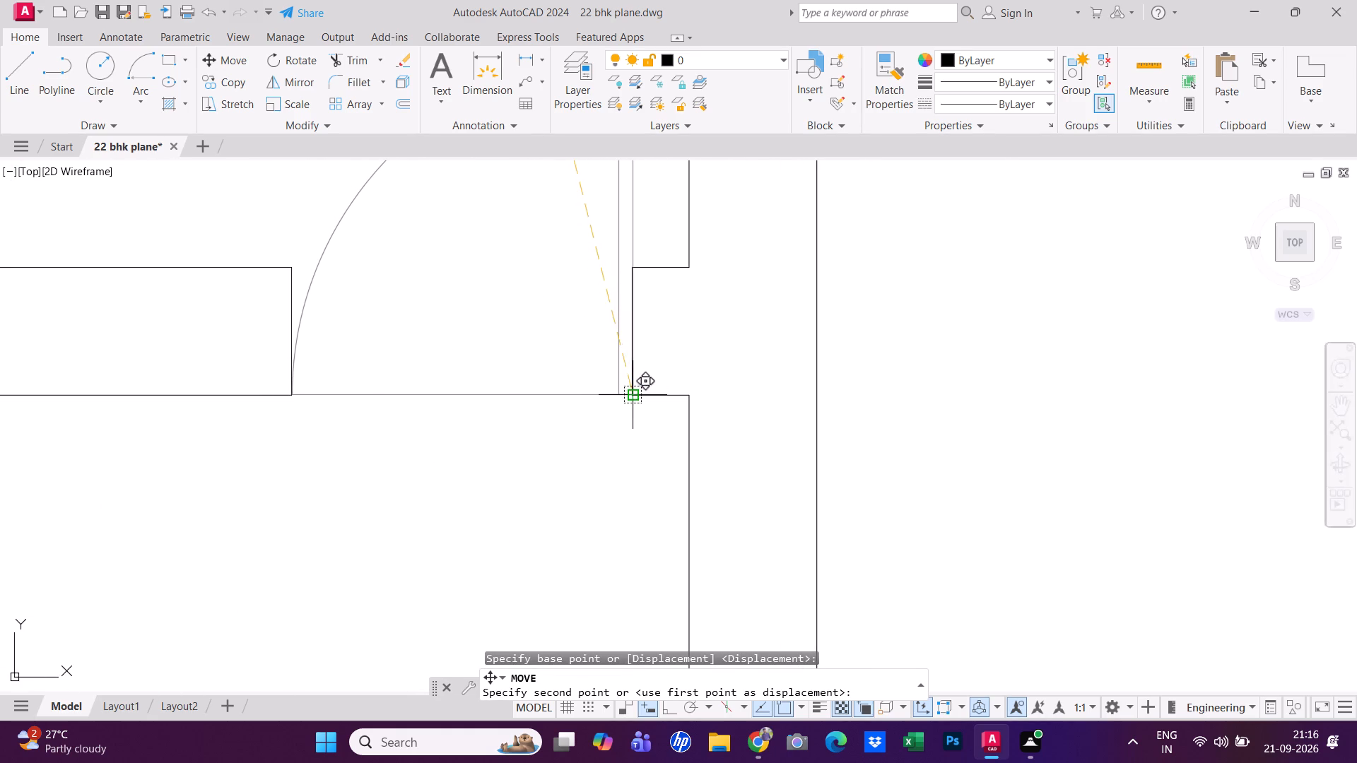
left_click(633, 394)
key("Escape")
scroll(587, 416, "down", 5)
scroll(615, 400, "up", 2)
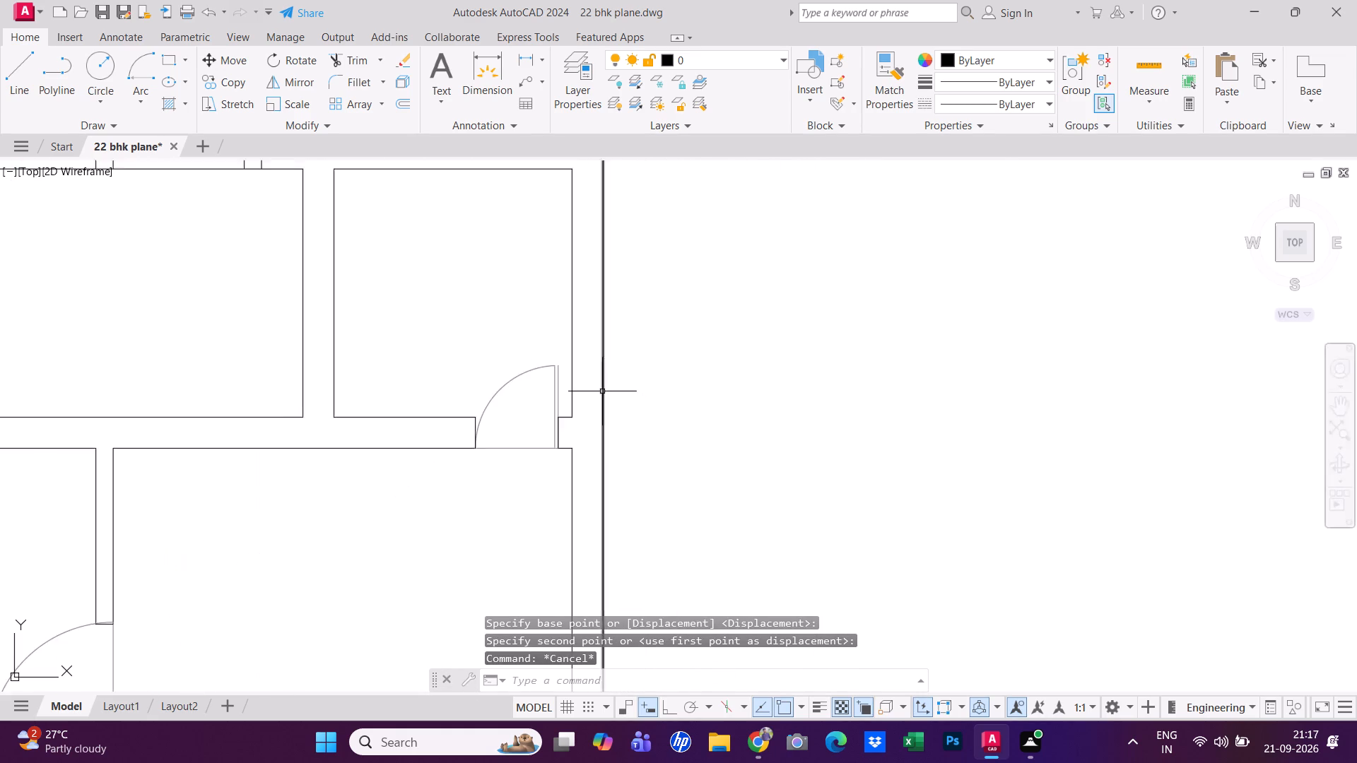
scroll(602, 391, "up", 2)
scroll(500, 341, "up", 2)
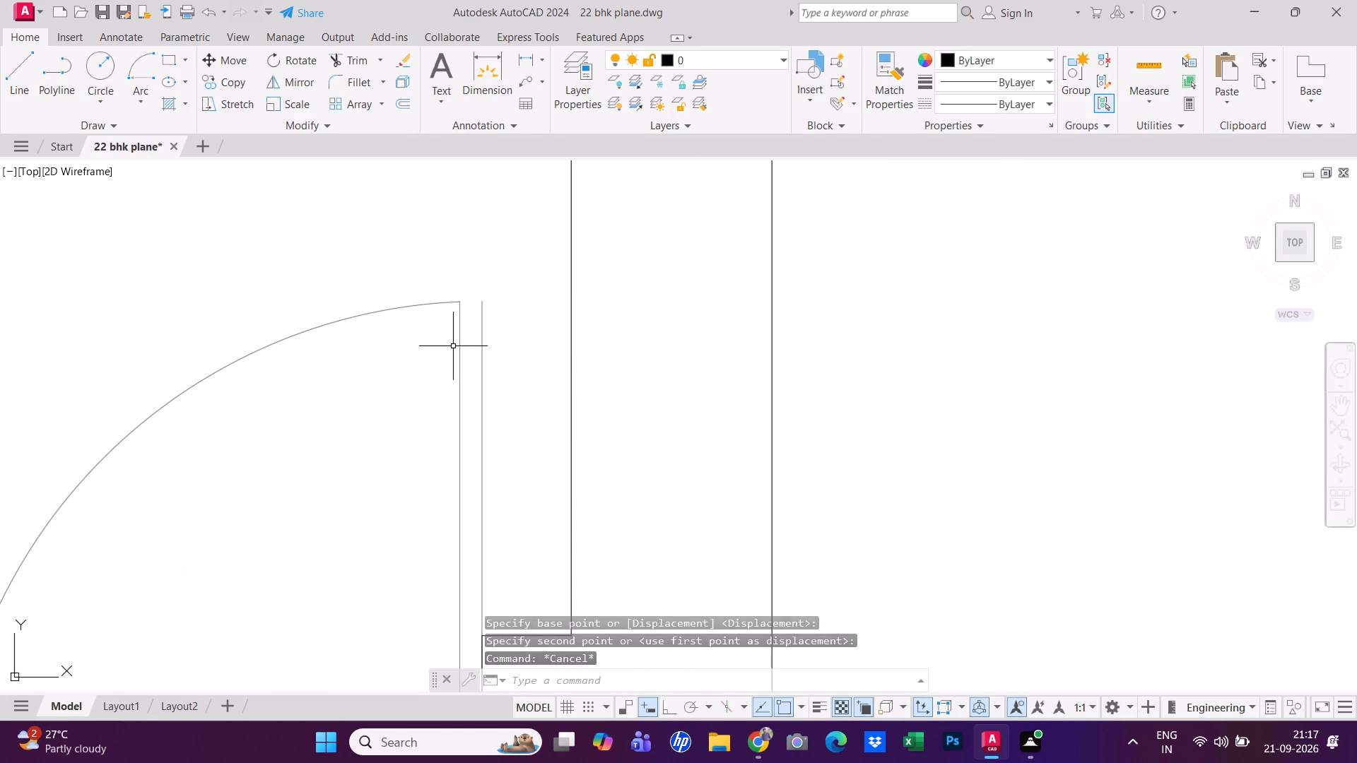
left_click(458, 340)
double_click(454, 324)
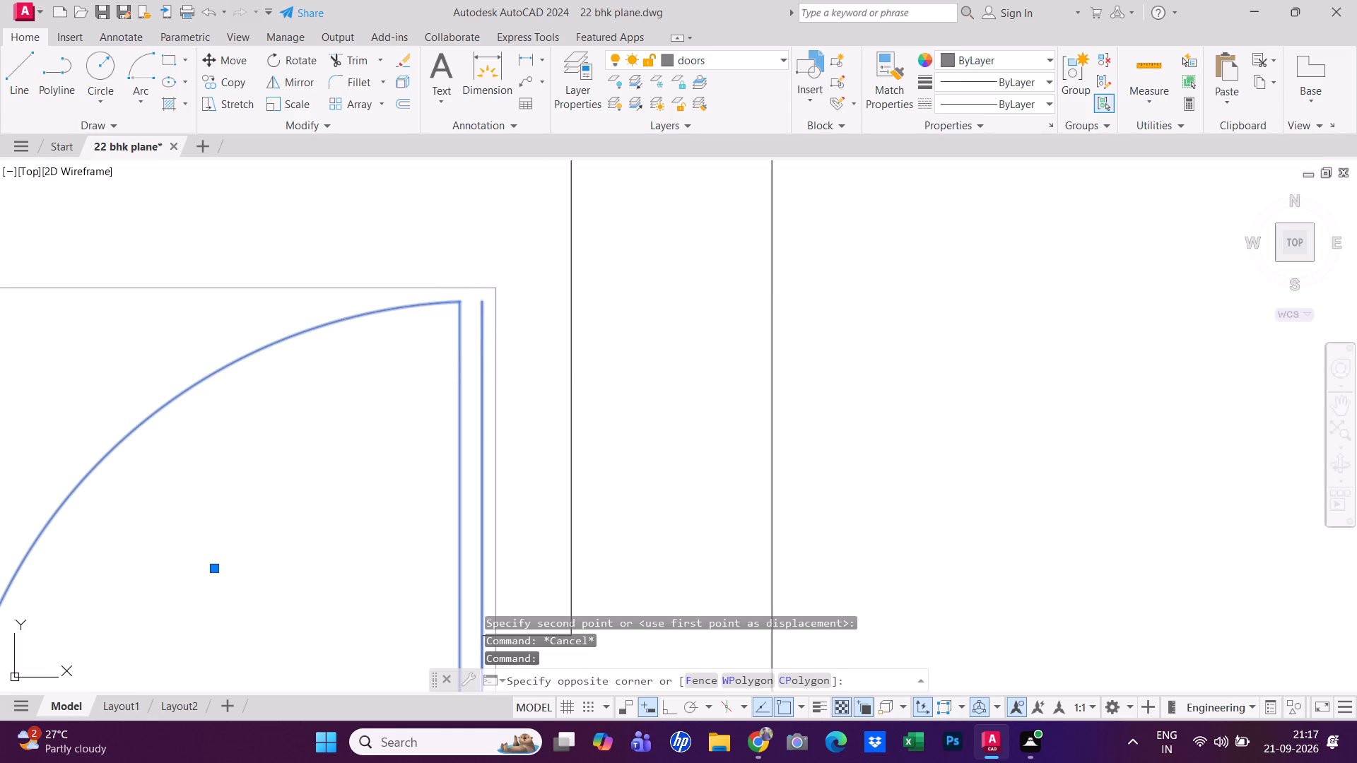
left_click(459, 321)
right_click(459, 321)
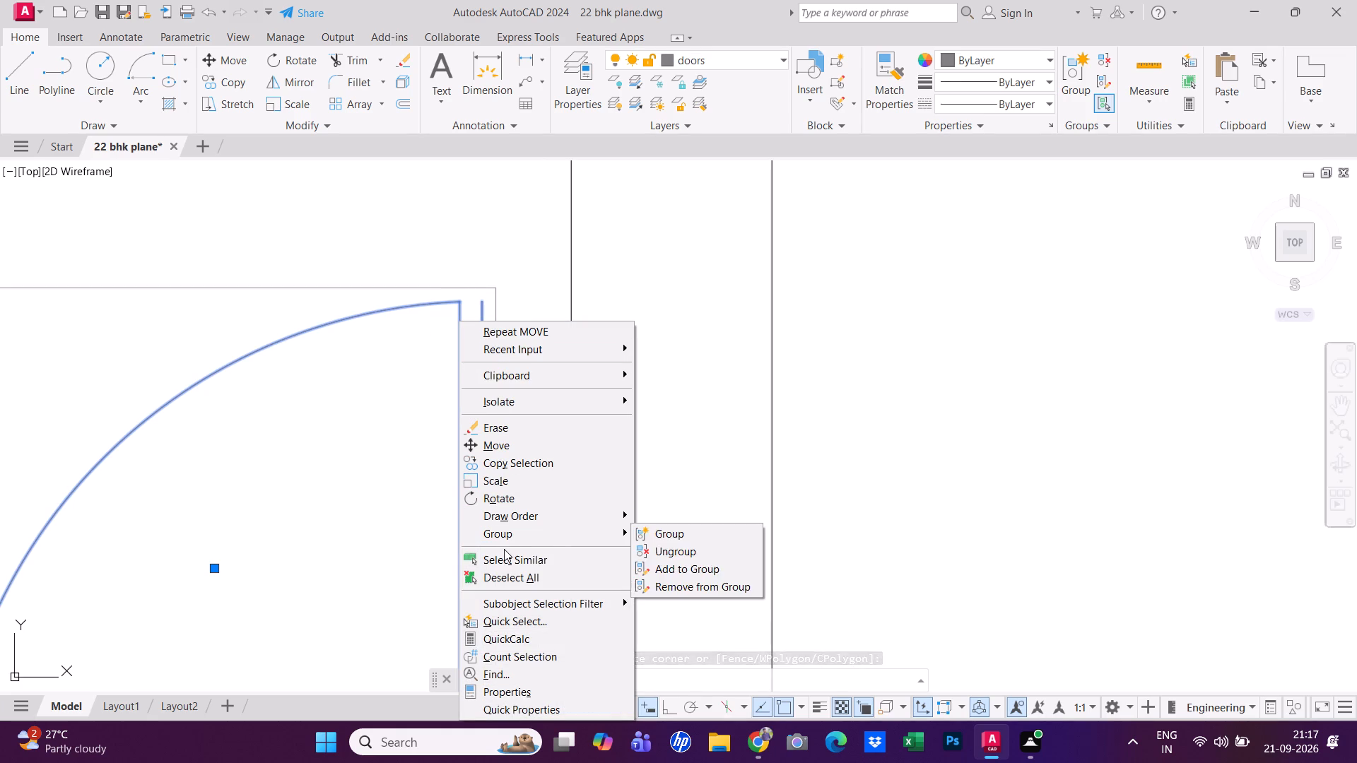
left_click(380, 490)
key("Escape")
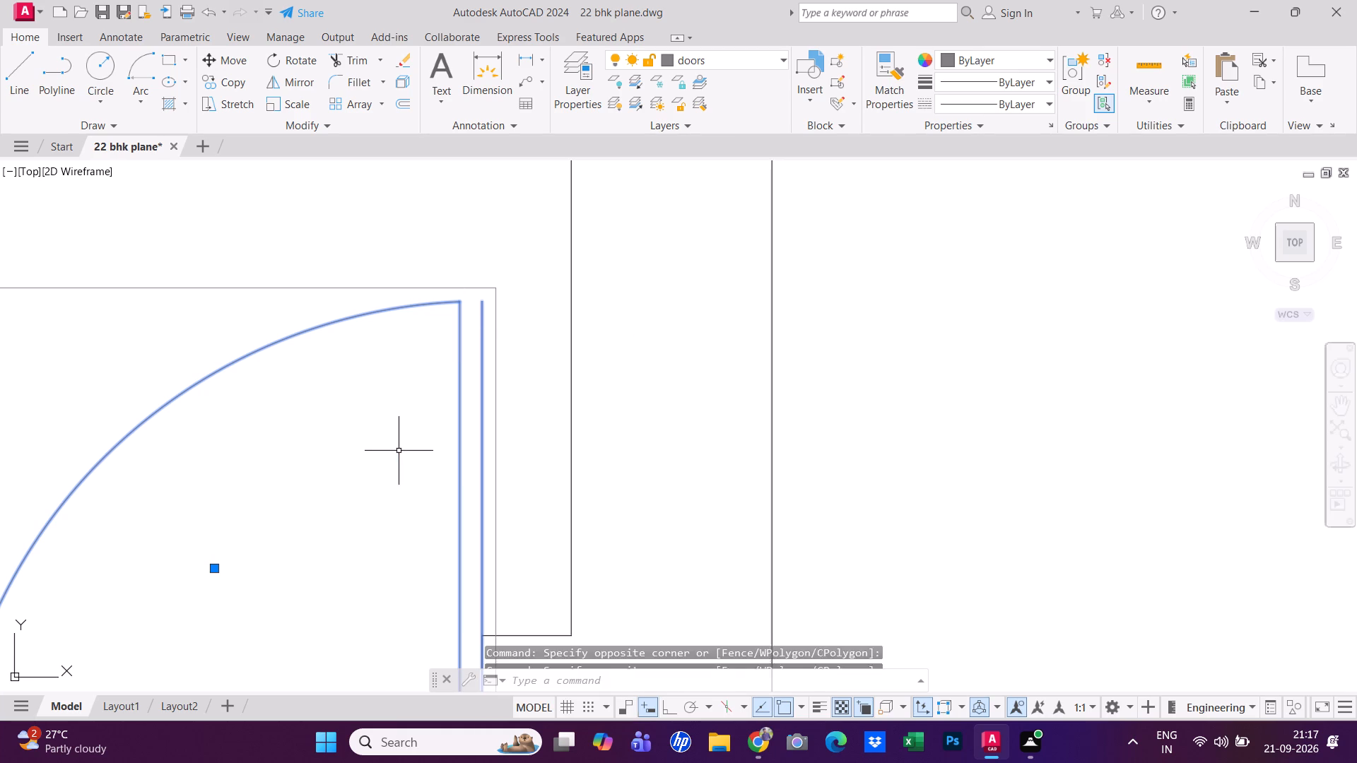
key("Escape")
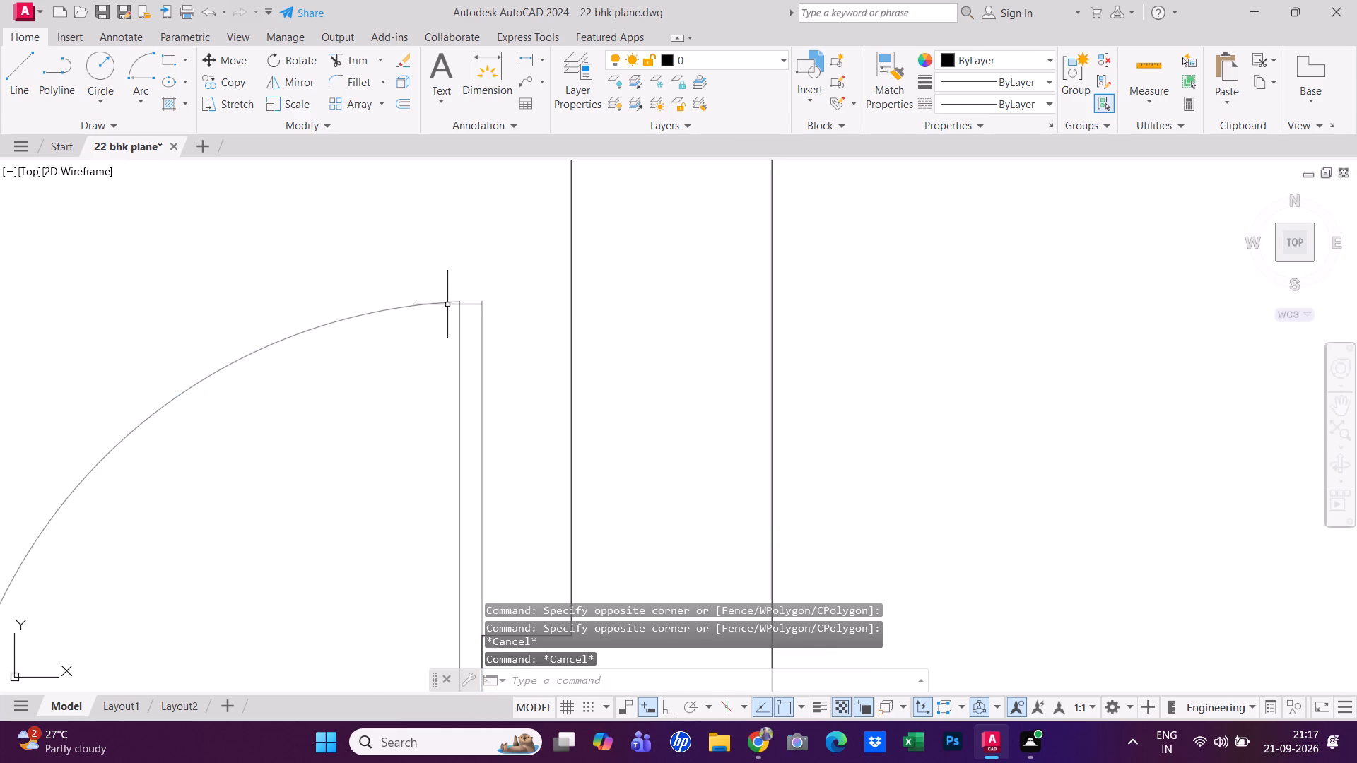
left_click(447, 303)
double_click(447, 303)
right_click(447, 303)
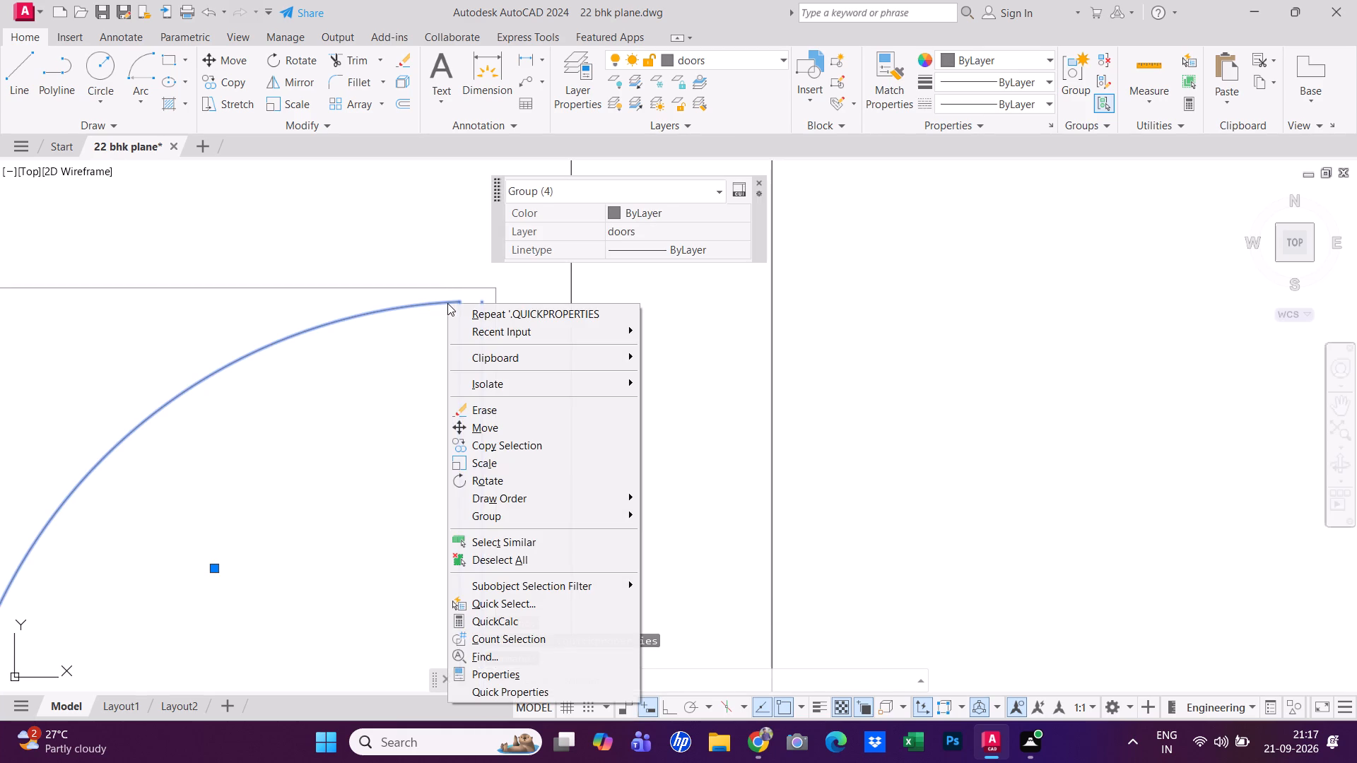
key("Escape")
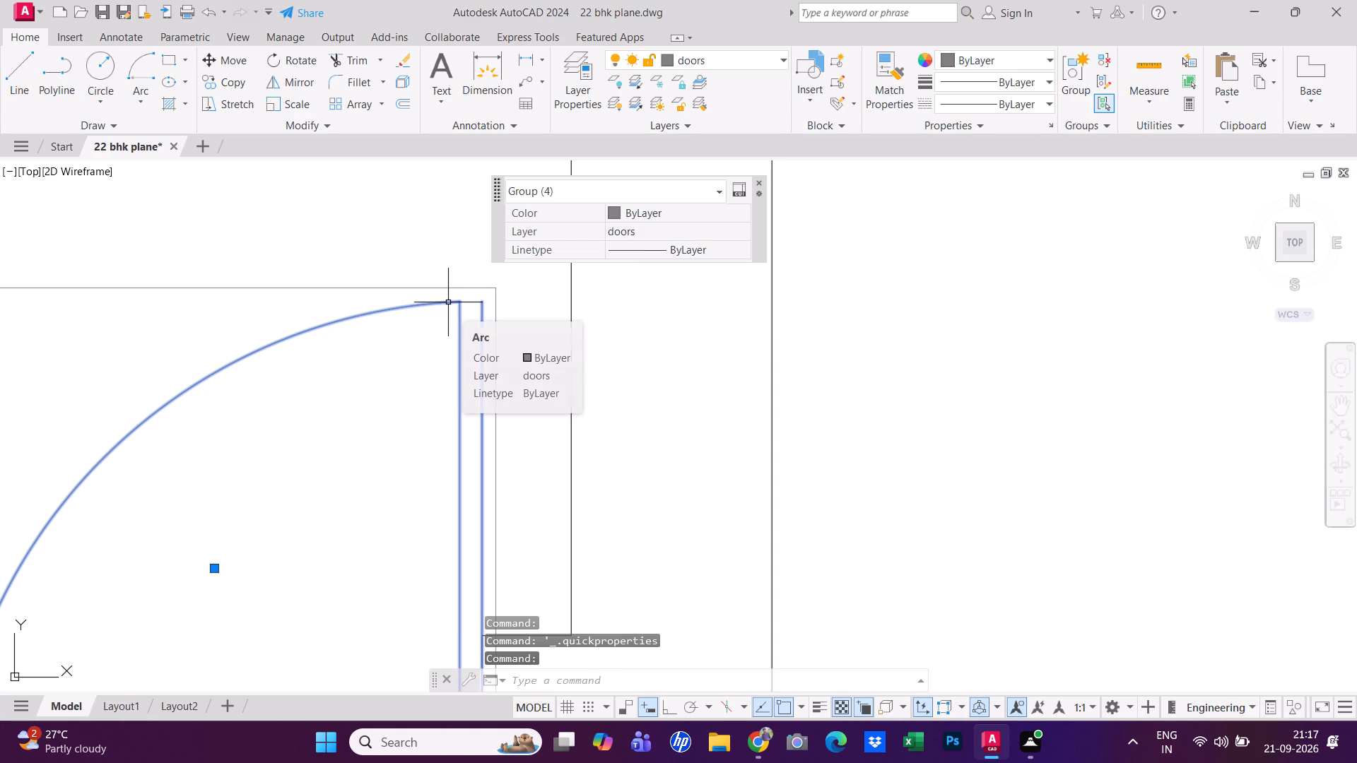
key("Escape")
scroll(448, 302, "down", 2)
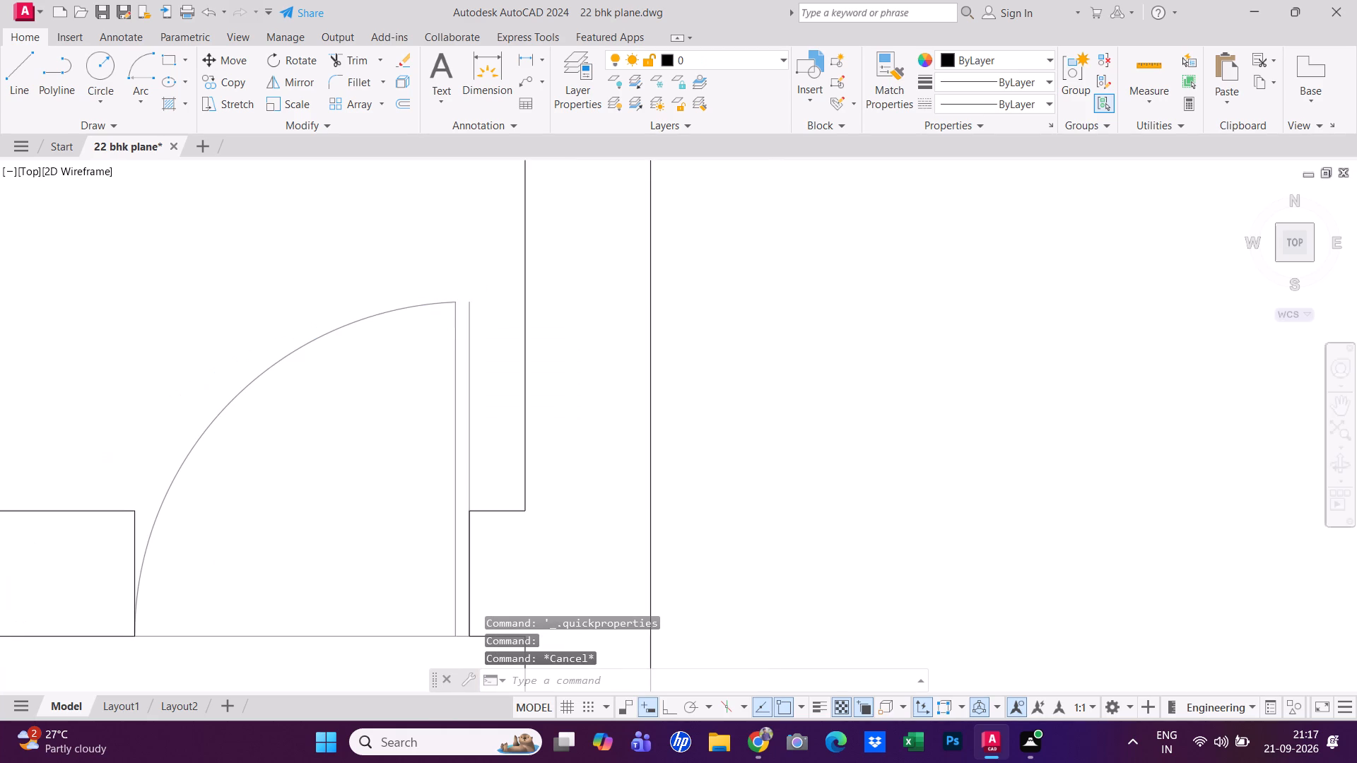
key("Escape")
Examine the placed small door and the walls and doors in the southern part of the plan.
scroll(413, 387, "down", 2)
scroll(430, 389, "up", 3)
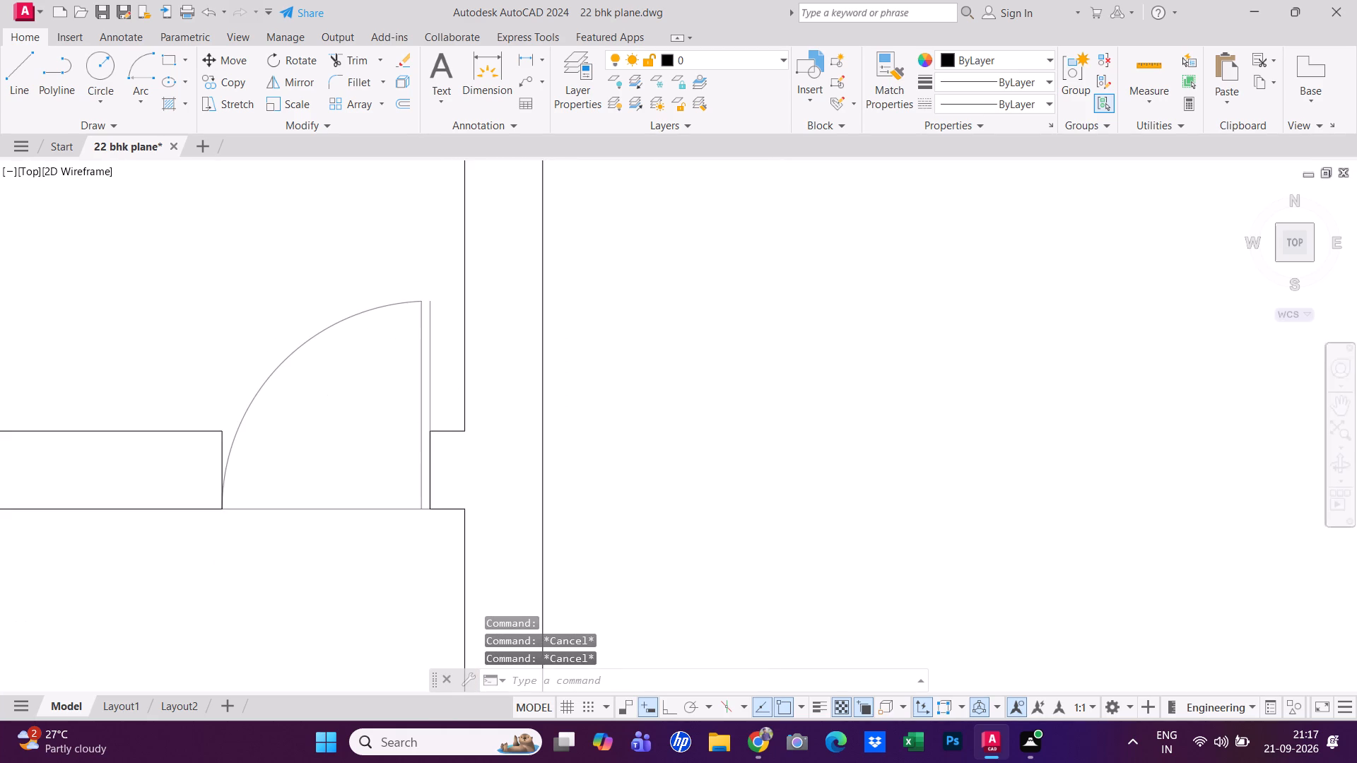
scroll(437, 386, "down", 2)
scroll(437, 386, "up", 1)
scroll(437, 386, "down", 3)
scroll(437, 386, "up", 1)
scroll(437, 386, "down", 1)
scroll(69, 608, "up", 1)
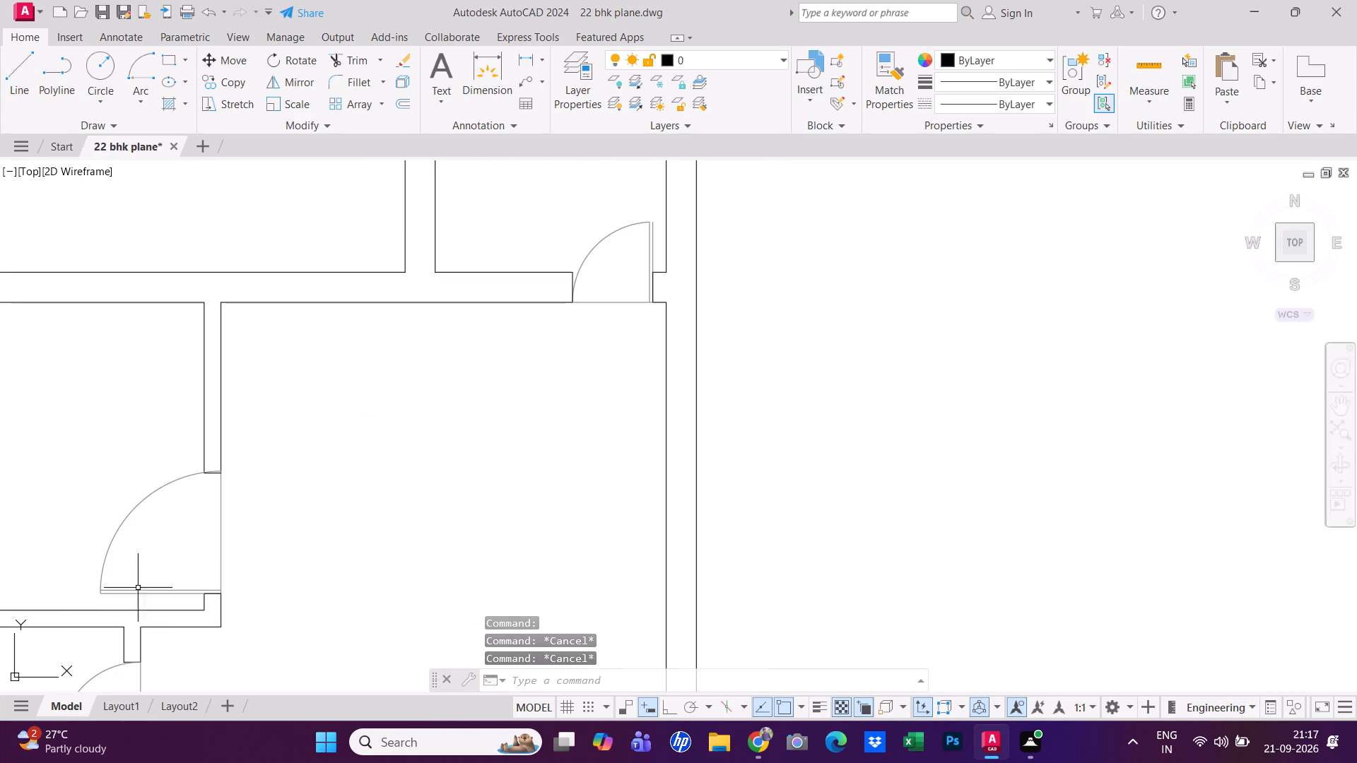
scroll(164, 579, "down", 3)
middle_click_drag(265, 547, 298, 386)
scroll(301, 489, "up", 1)
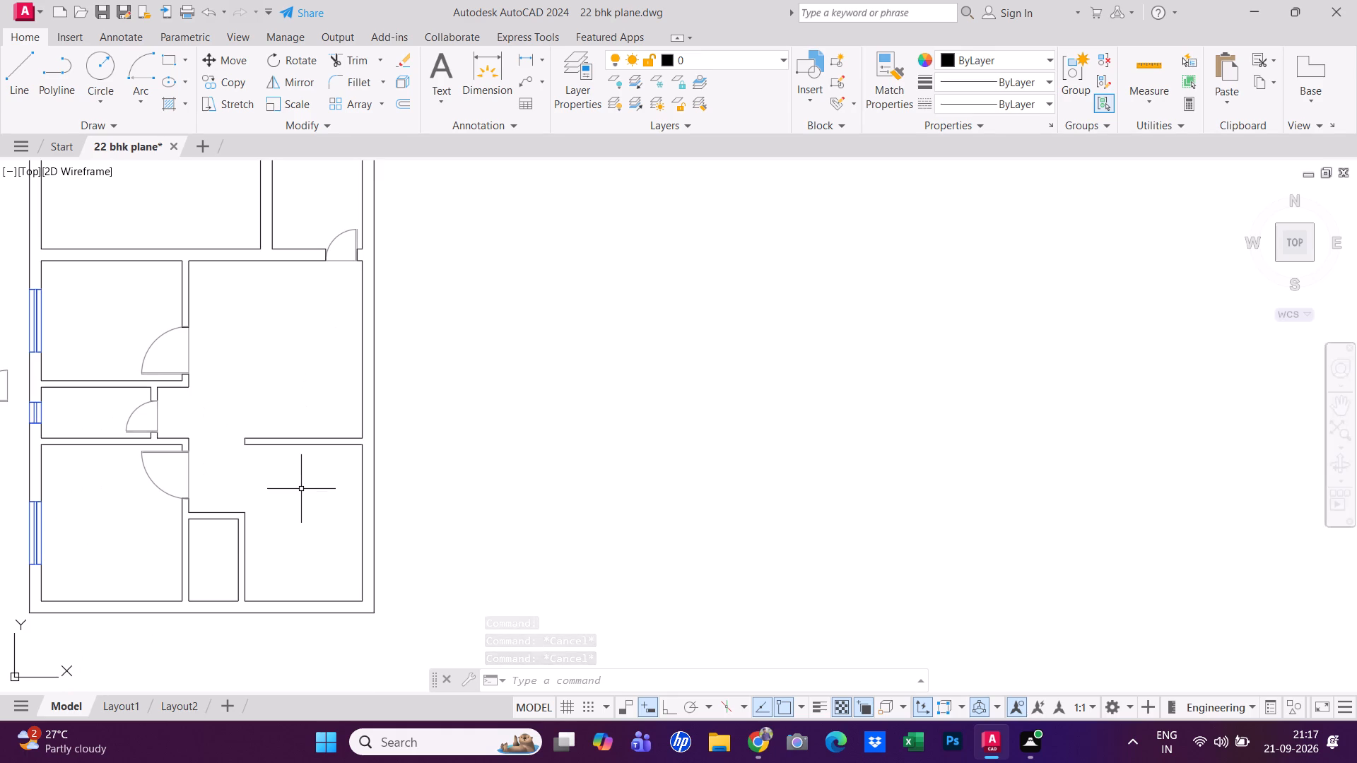
key("Escape")
scroll(196, 562, "up", 2)
scroll(219, 535, "down", 2)
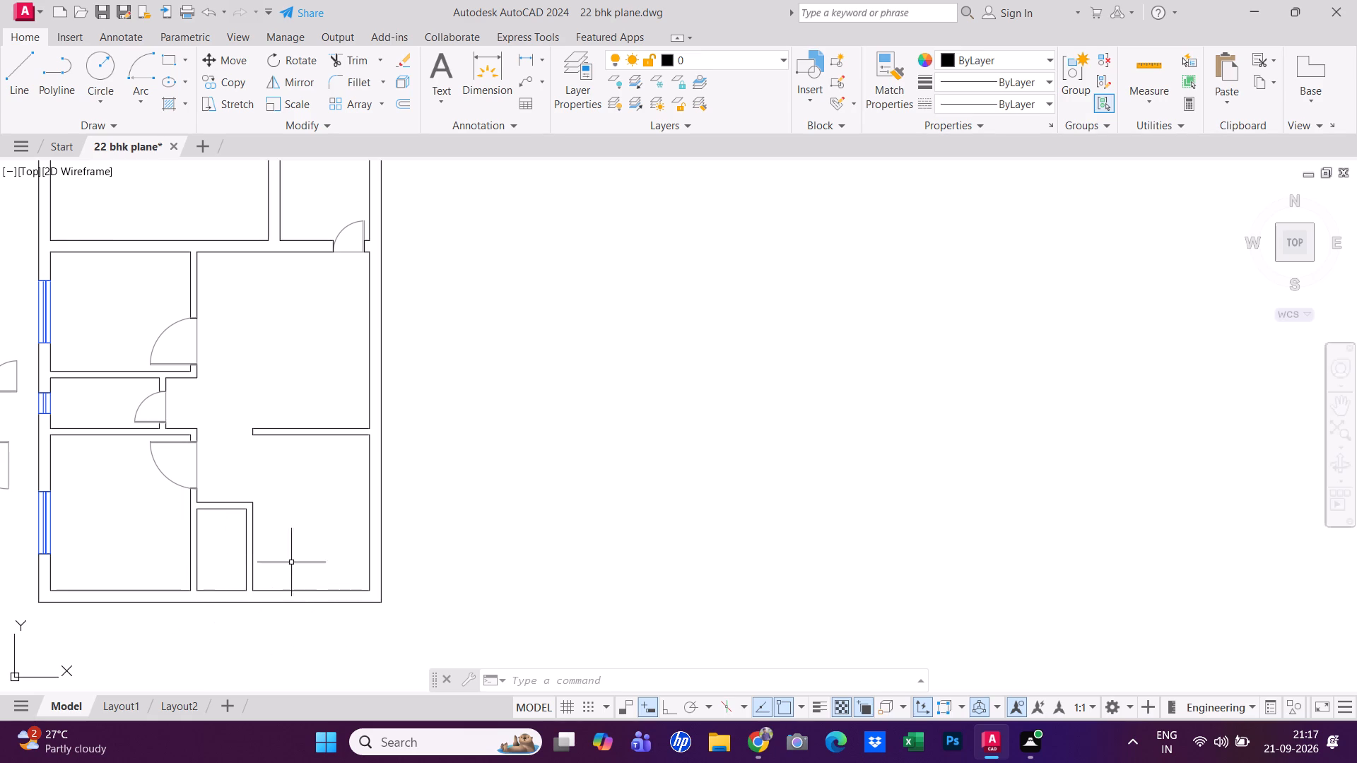
Draw a short line across the narrow southern room's north wall, starting at the midpoint of its inner face.
scroll(225, 539, "up", 2)
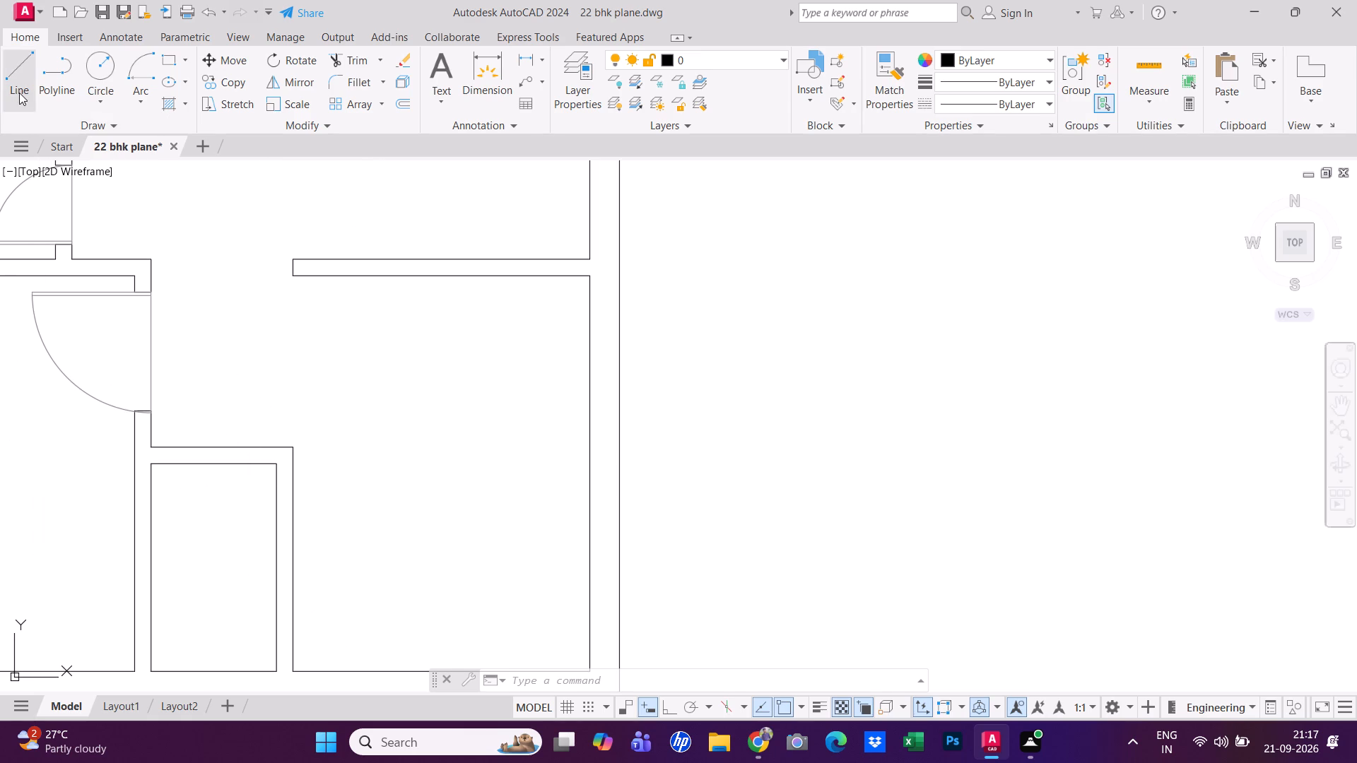
left_click(18, 93)
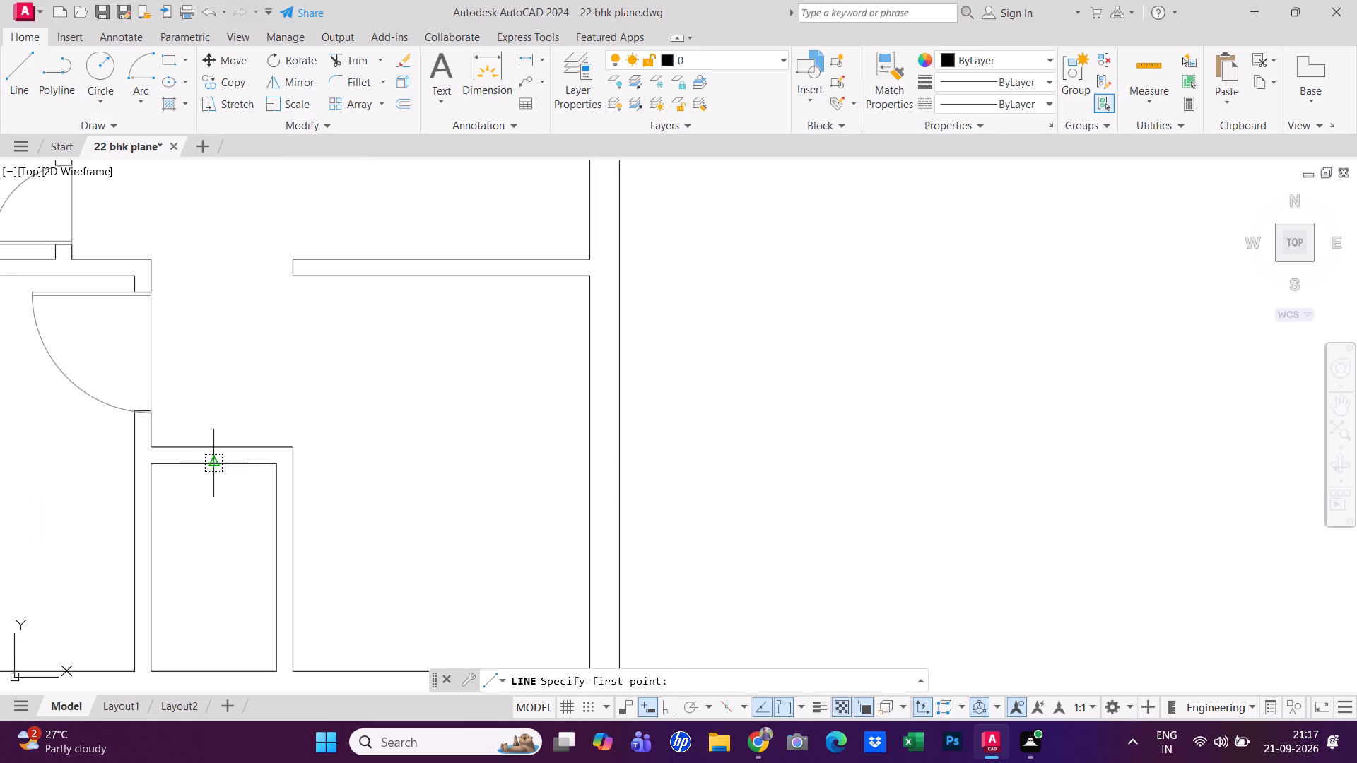
left_click(216, 465)
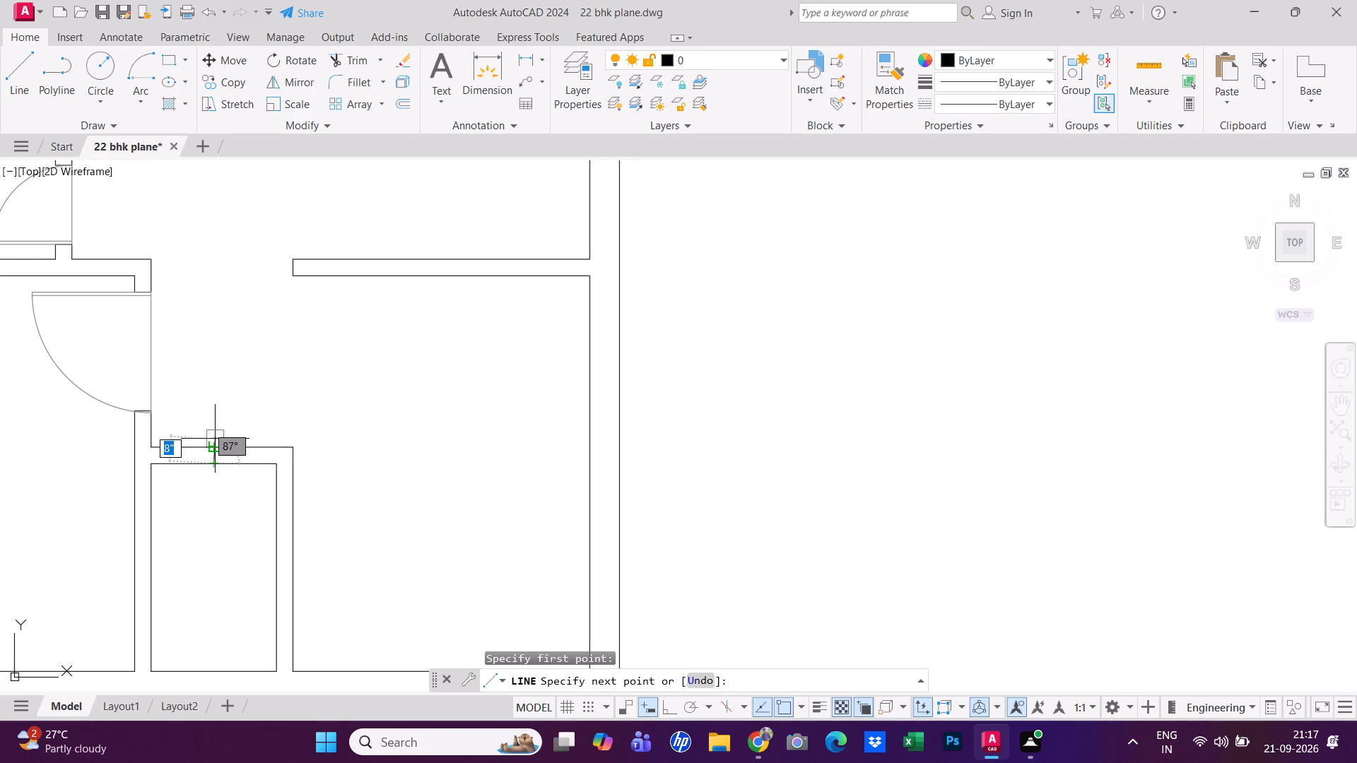
left_click(215, 439)
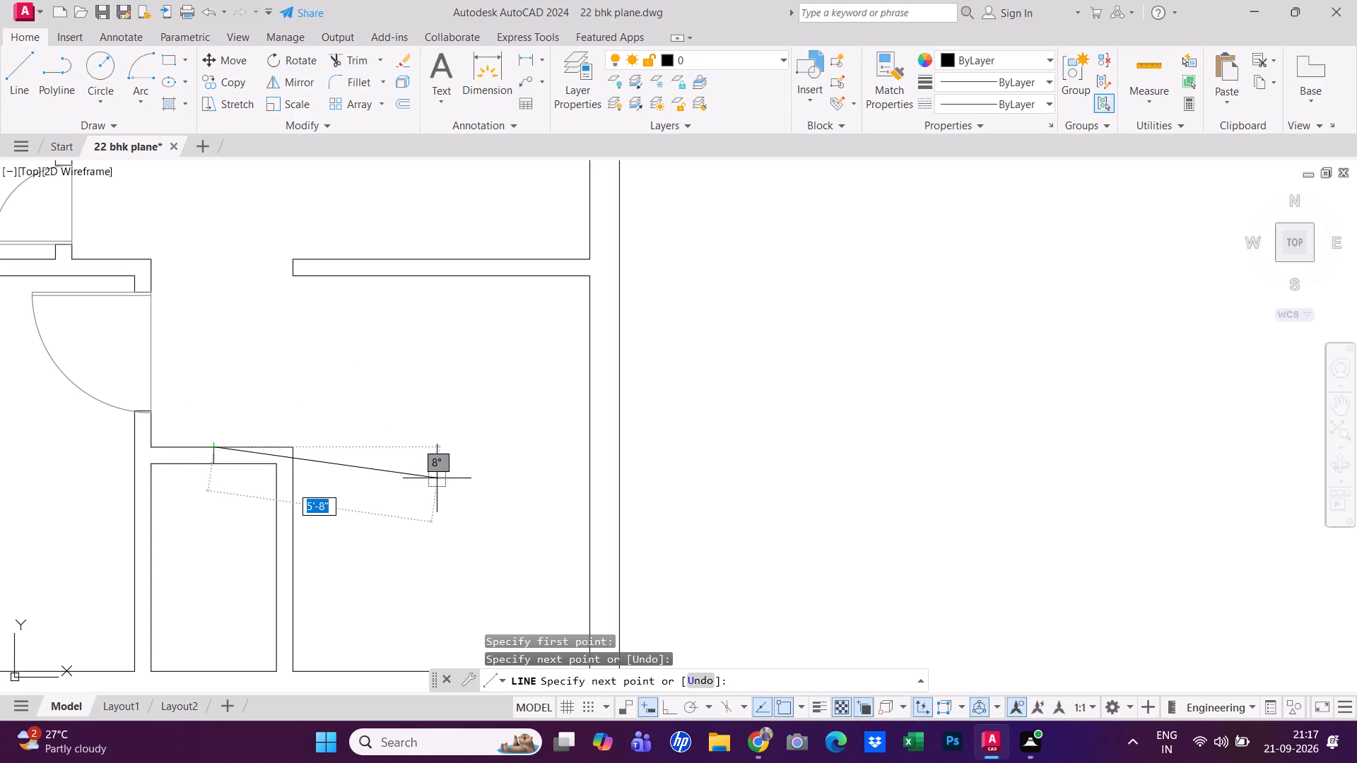
key("Escape")
Draw a short line across the west end of the narrow southern room's north wall, from outer corner to inner corner.
scroll(437, 478, "up", 1)
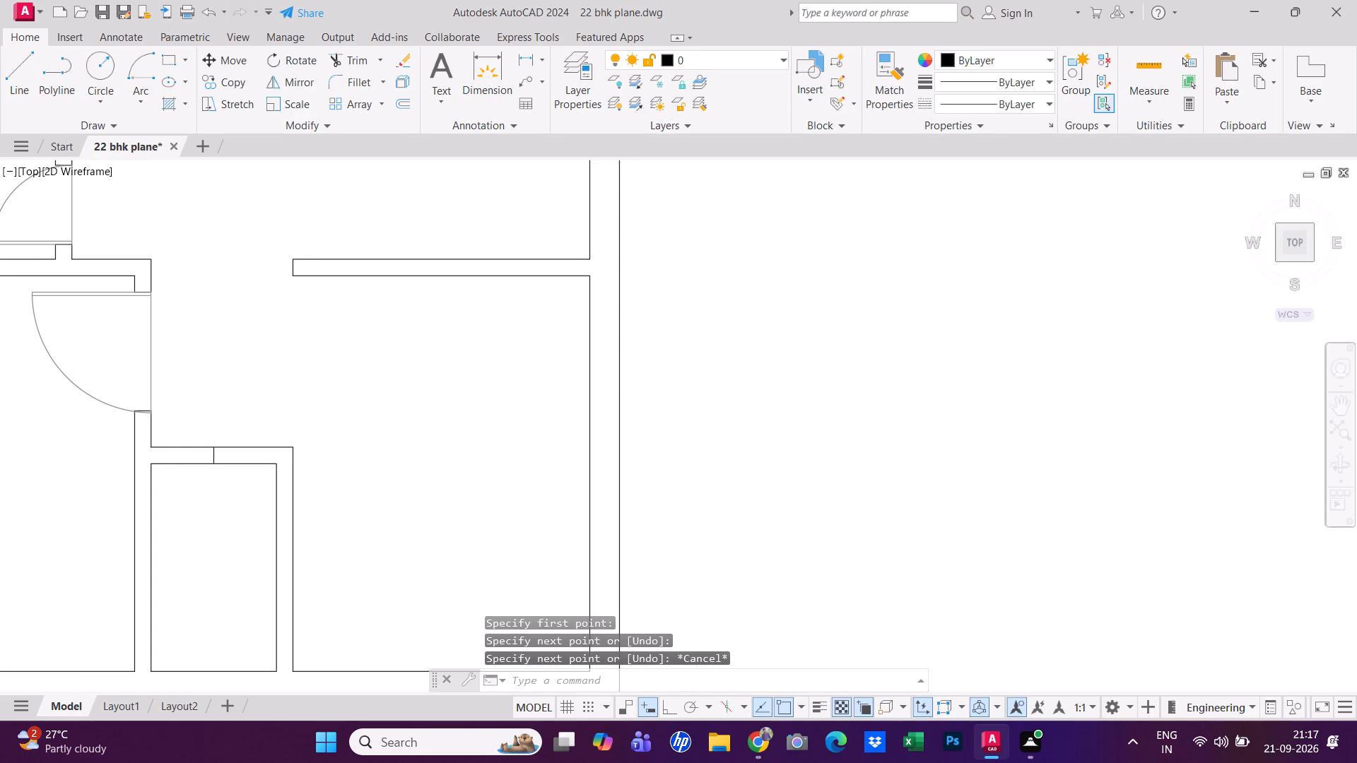
scroll(437, 478, "up", 1)
scroll(395, 521, "down", 3)
scroll(222, 550, "up", 3)
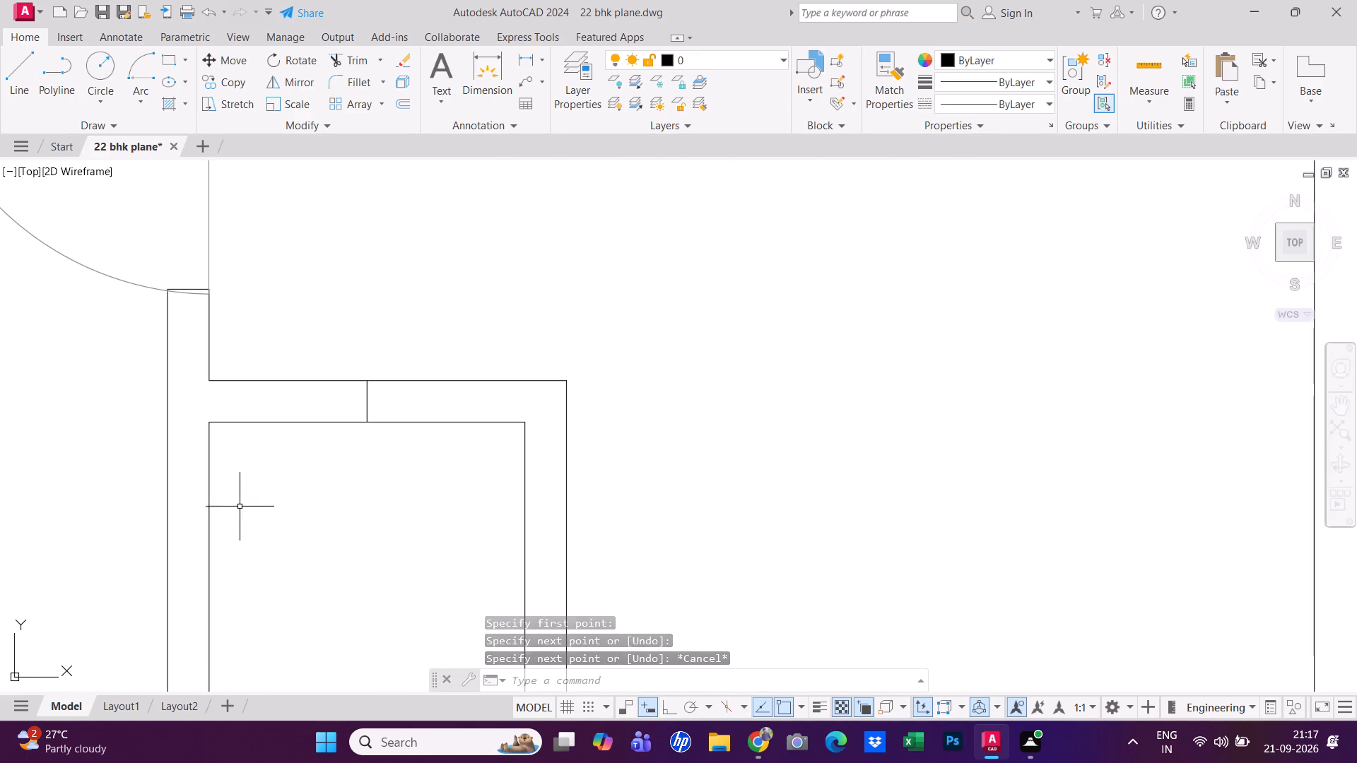
right_click(257, 490)
left_click(338, 169)
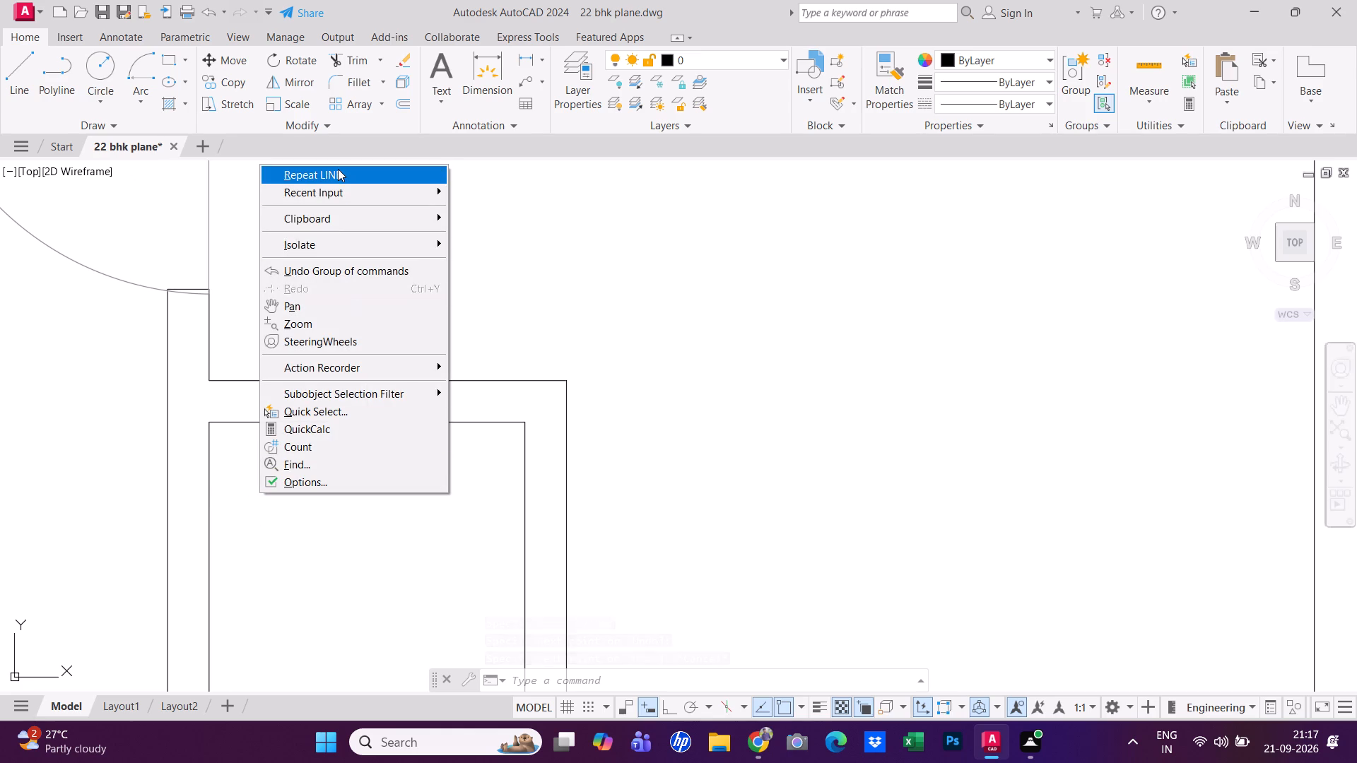
left_click(211, 386)
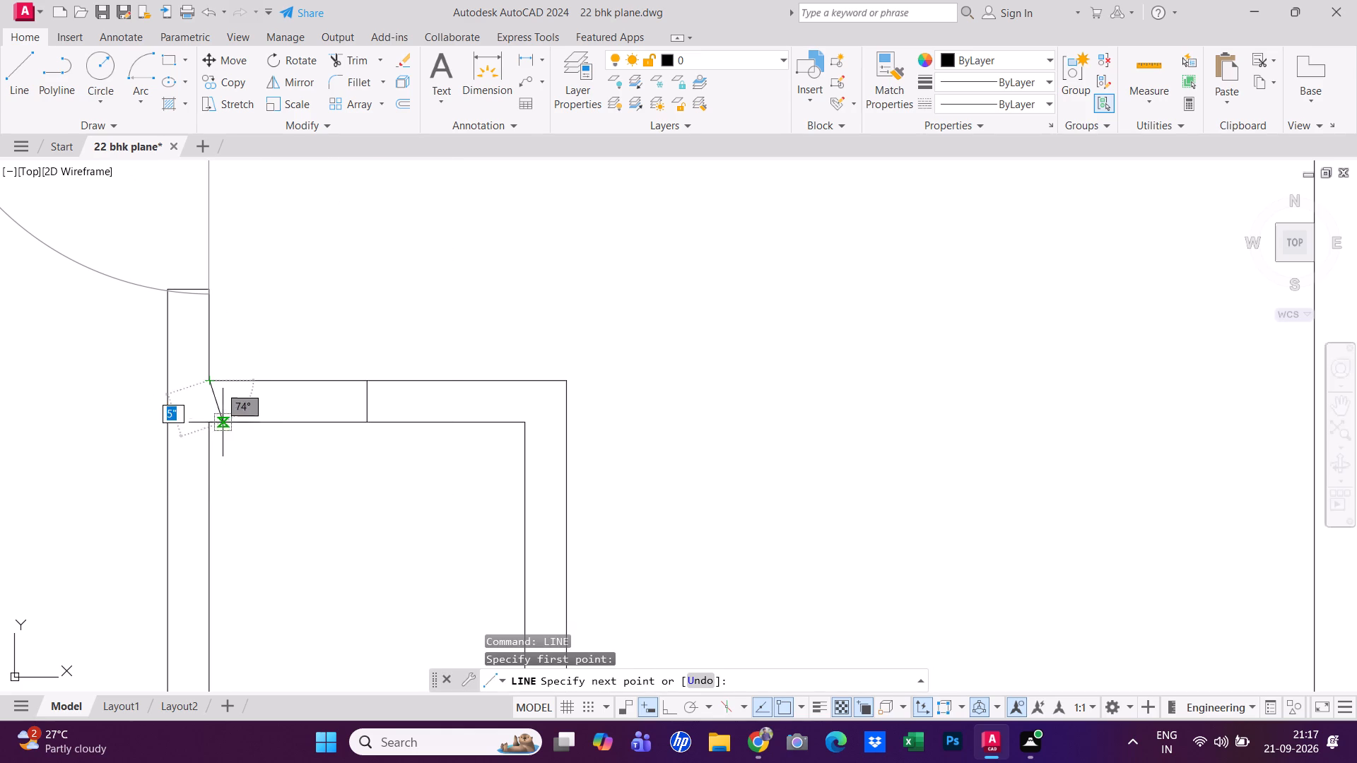
left_click(212, 427)
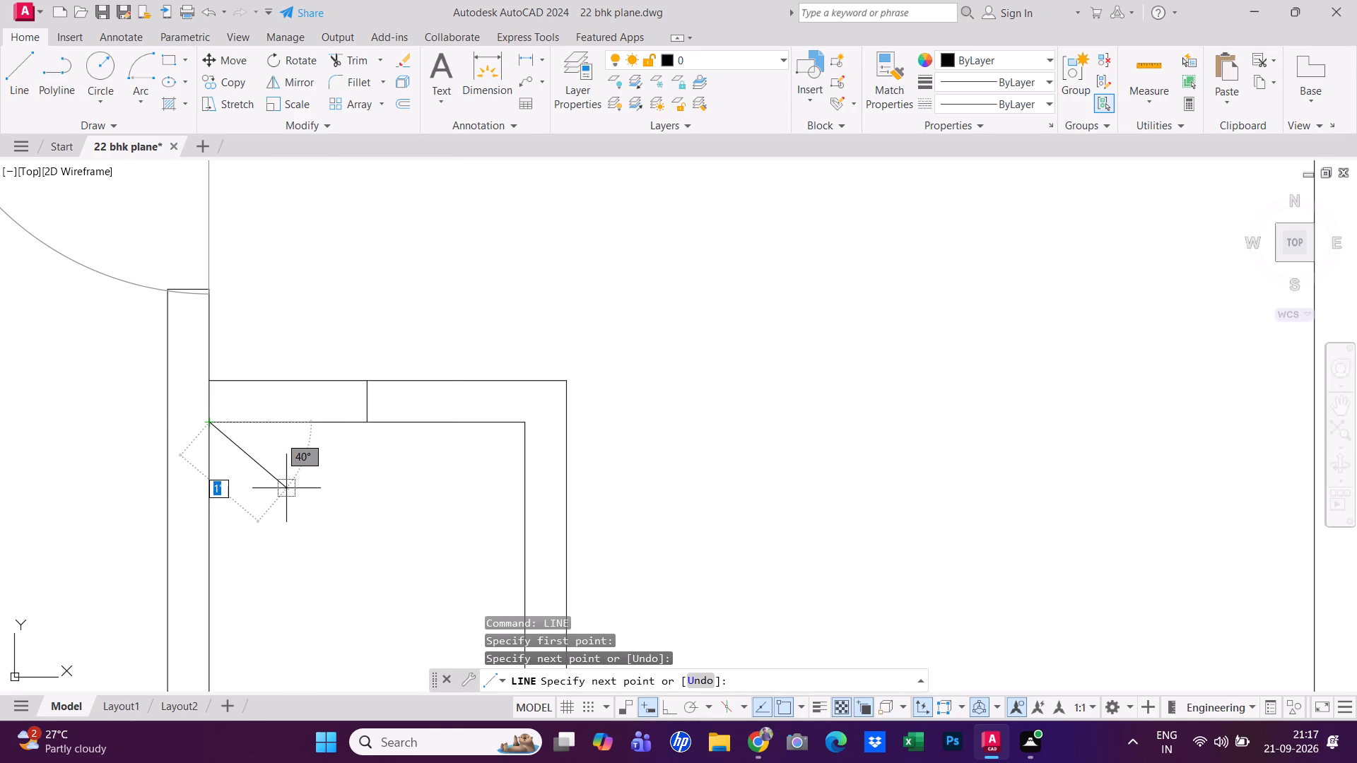
Erase the short line across the middle of the narrow southern room's north wall.
key("Escape")
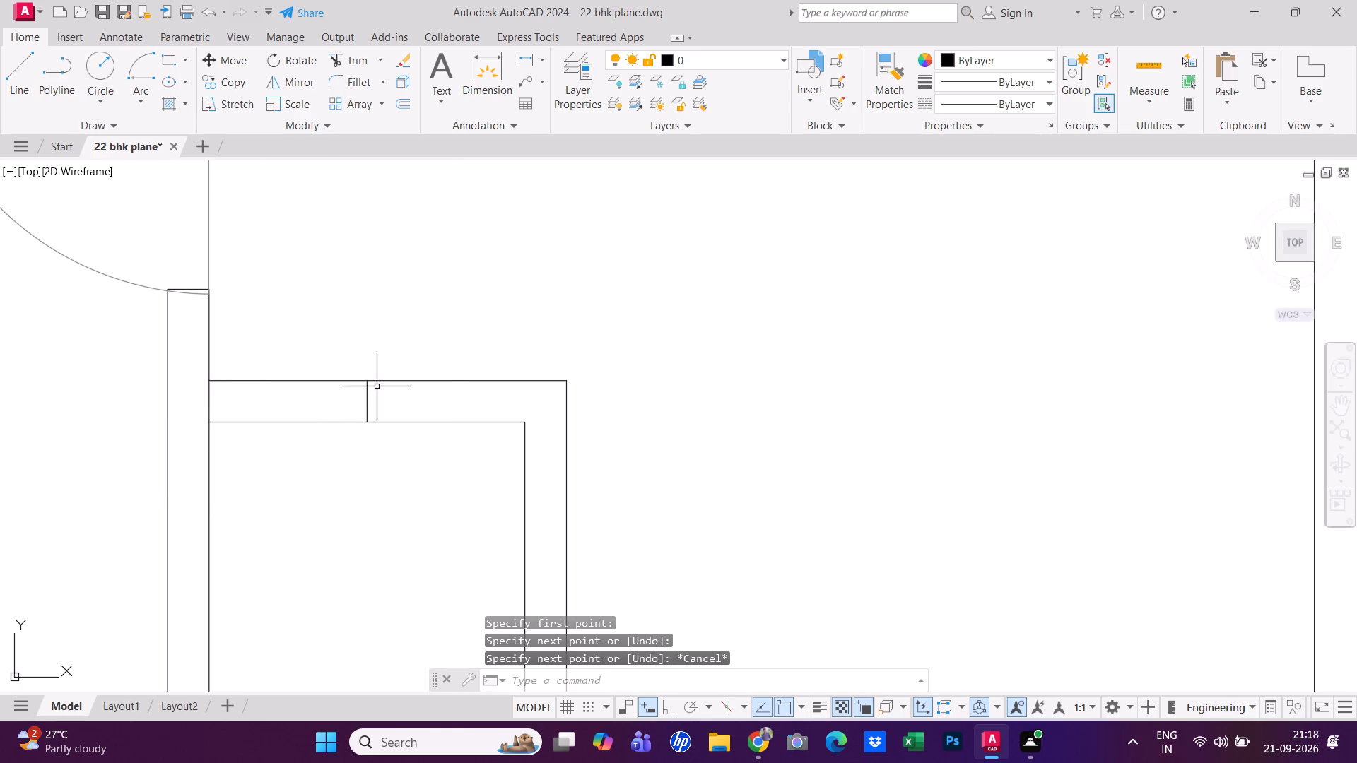
left_click(365, 397)
type("e")
key("space")
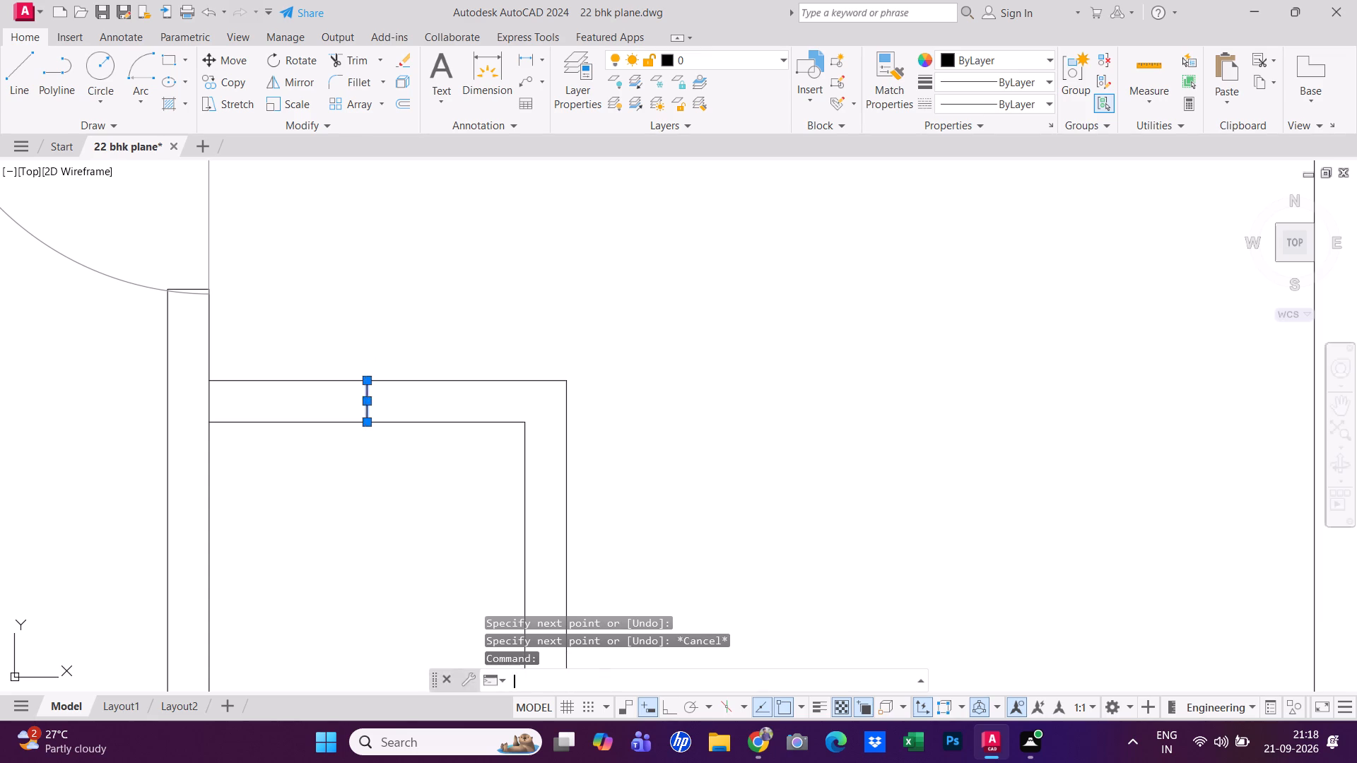
key("Escape")
Offset the short line at the west end of the narrow room's north wall 5" to the east.
type("o")
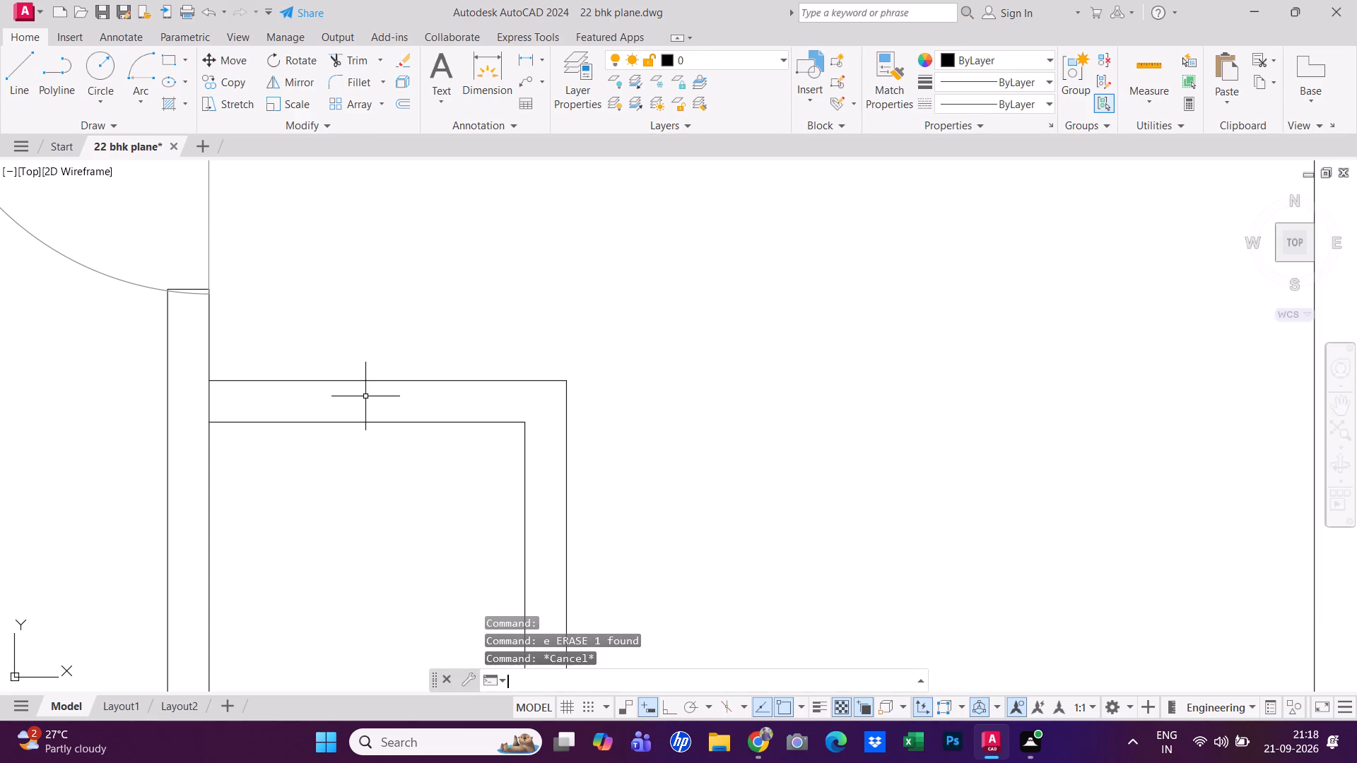
key("space")
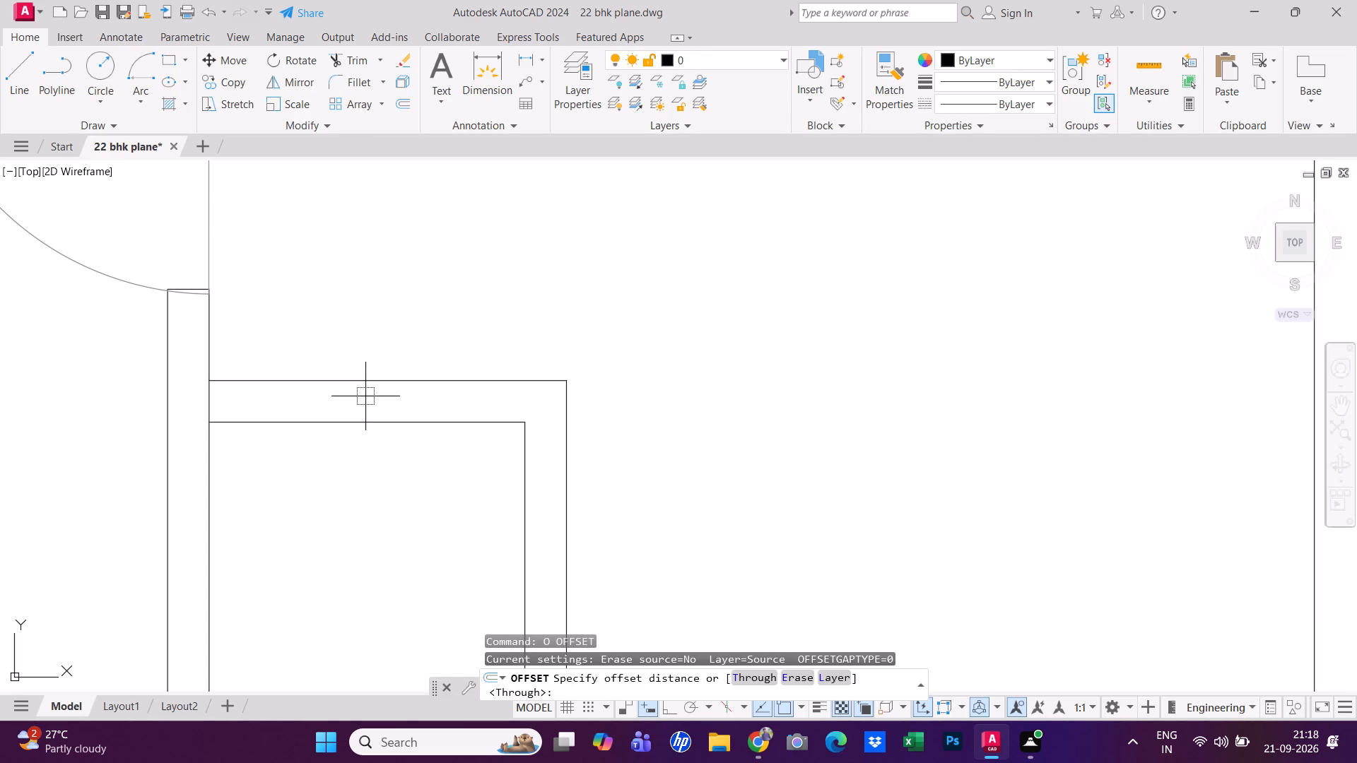
type("t")
key("space")
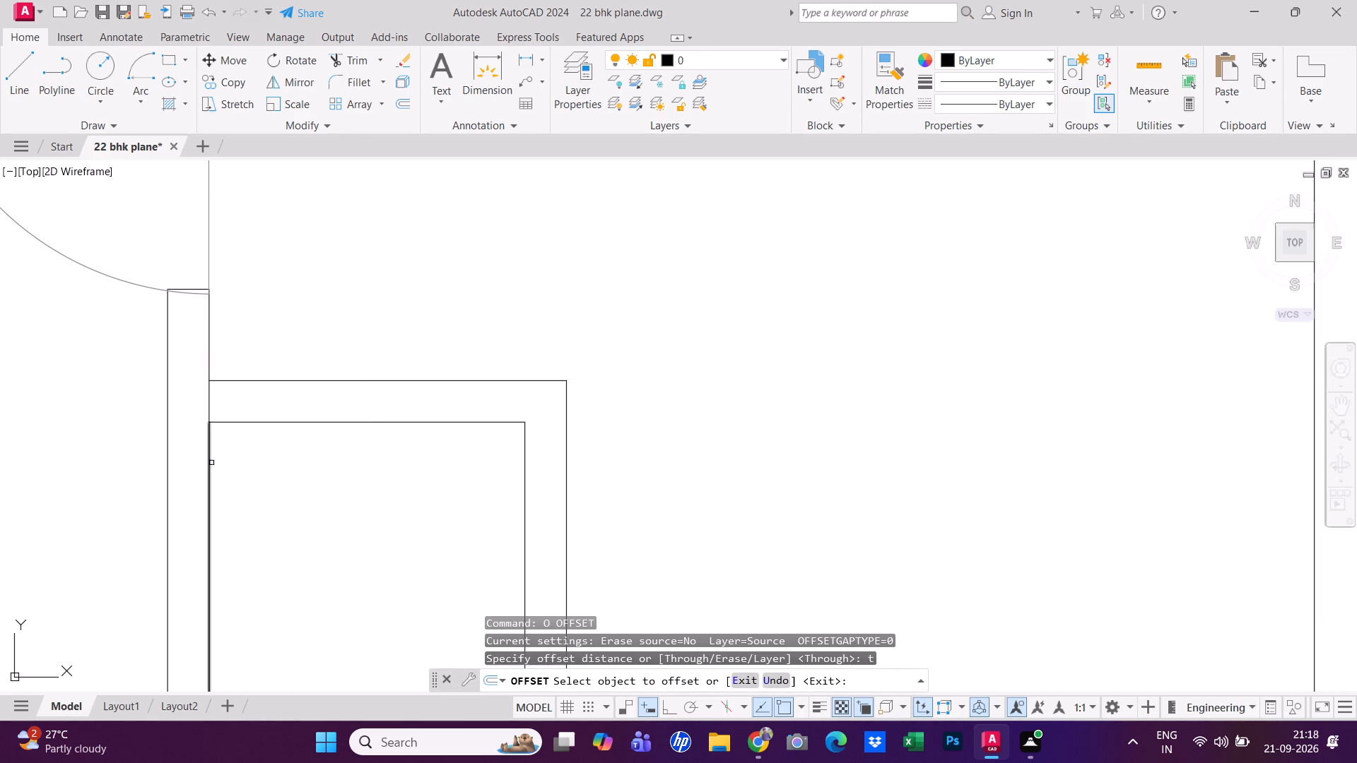
left_click(209, 406)
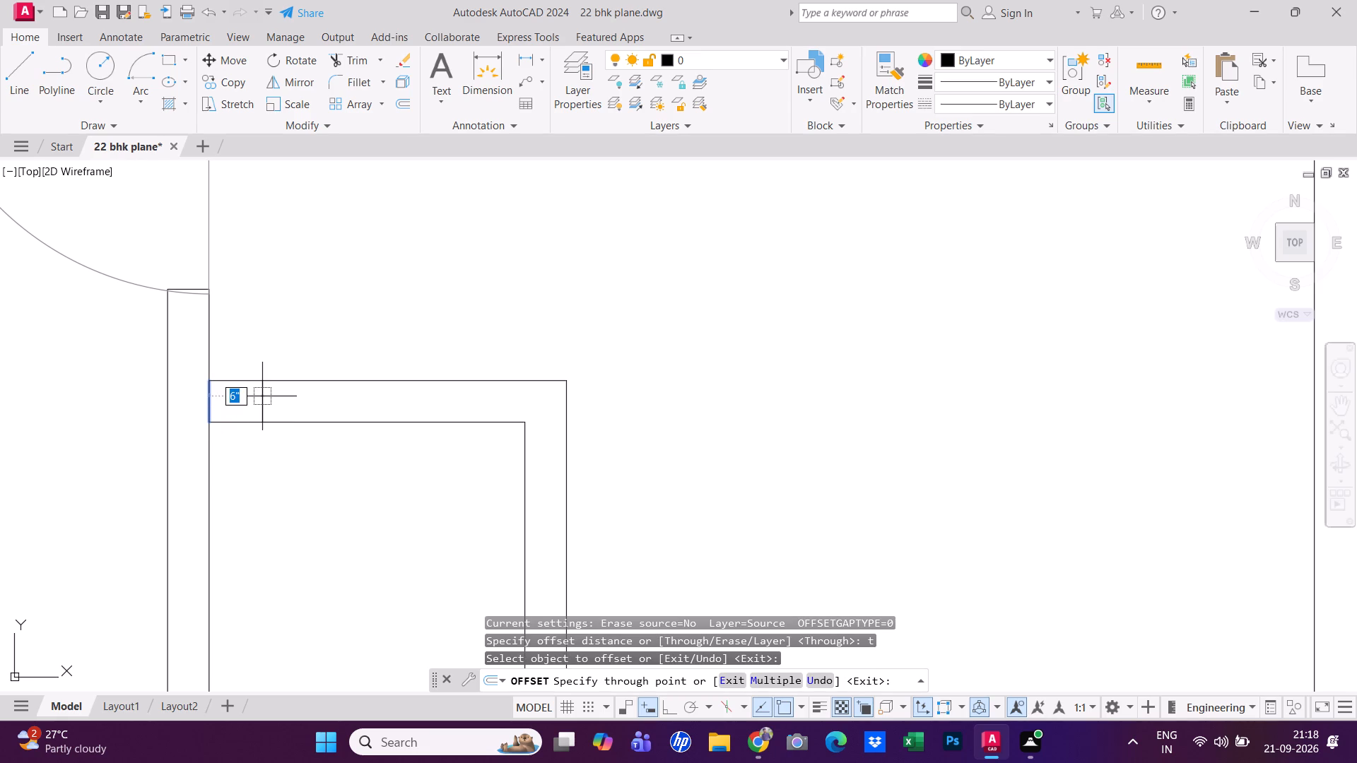
type("5\"")
key("Return")
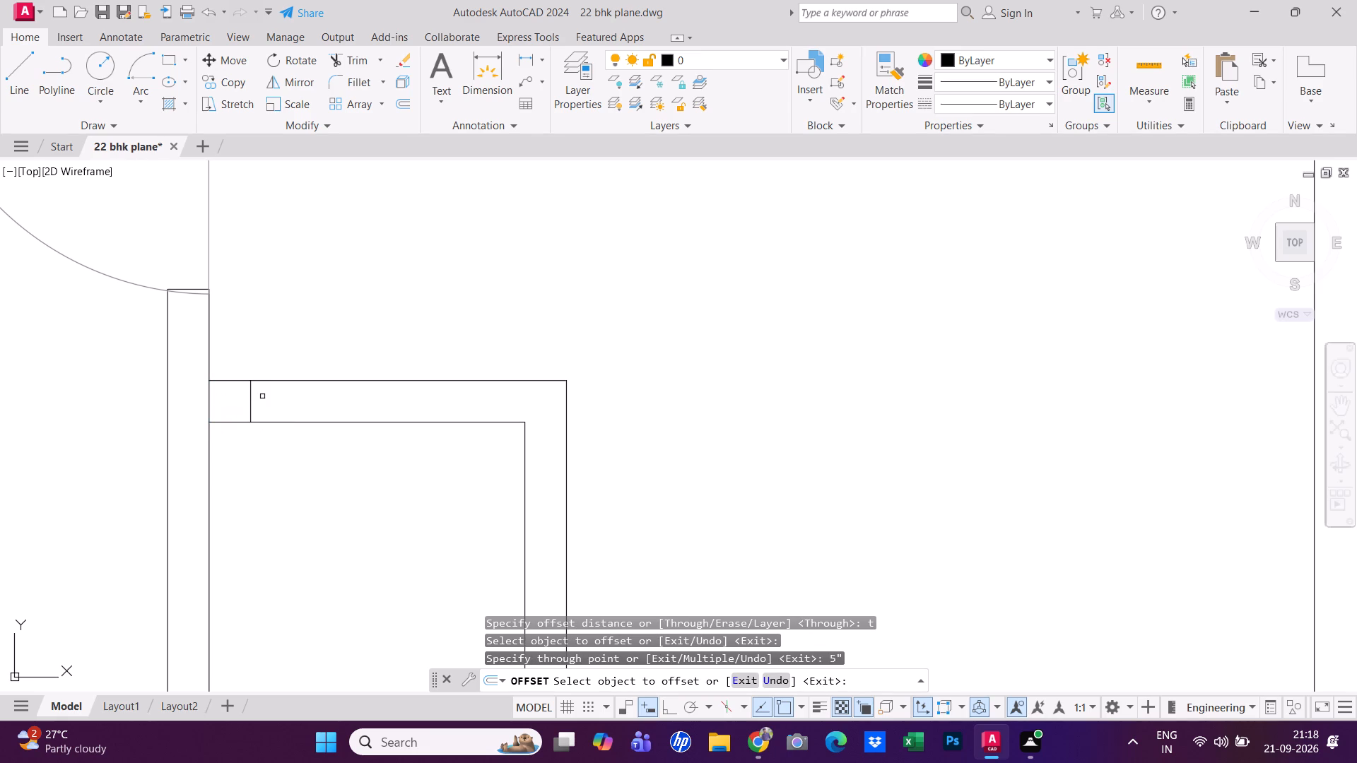
Offset the new line across the narrow room's north wall 2' to the east, marking the opening's other side.
left_click_drag(255, 408, 274, 409)
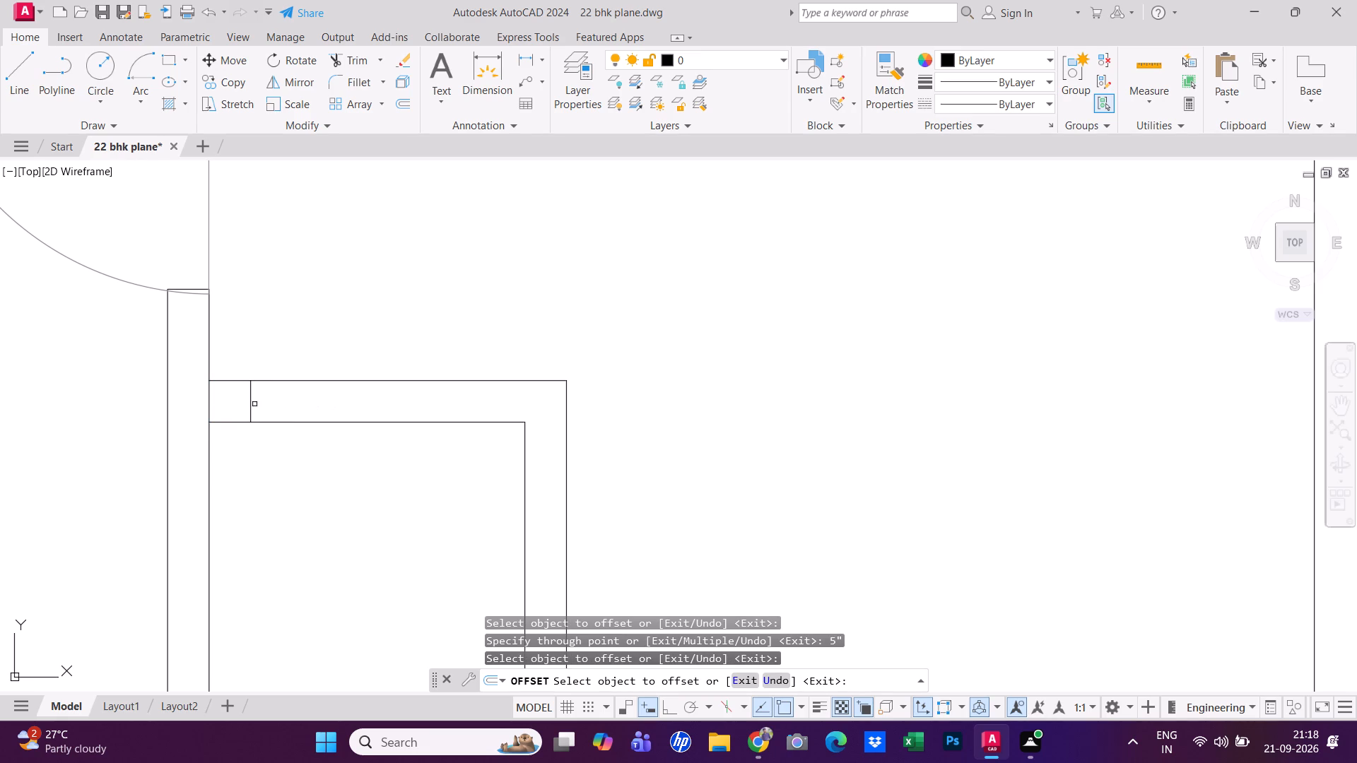
left_click(250, 406)
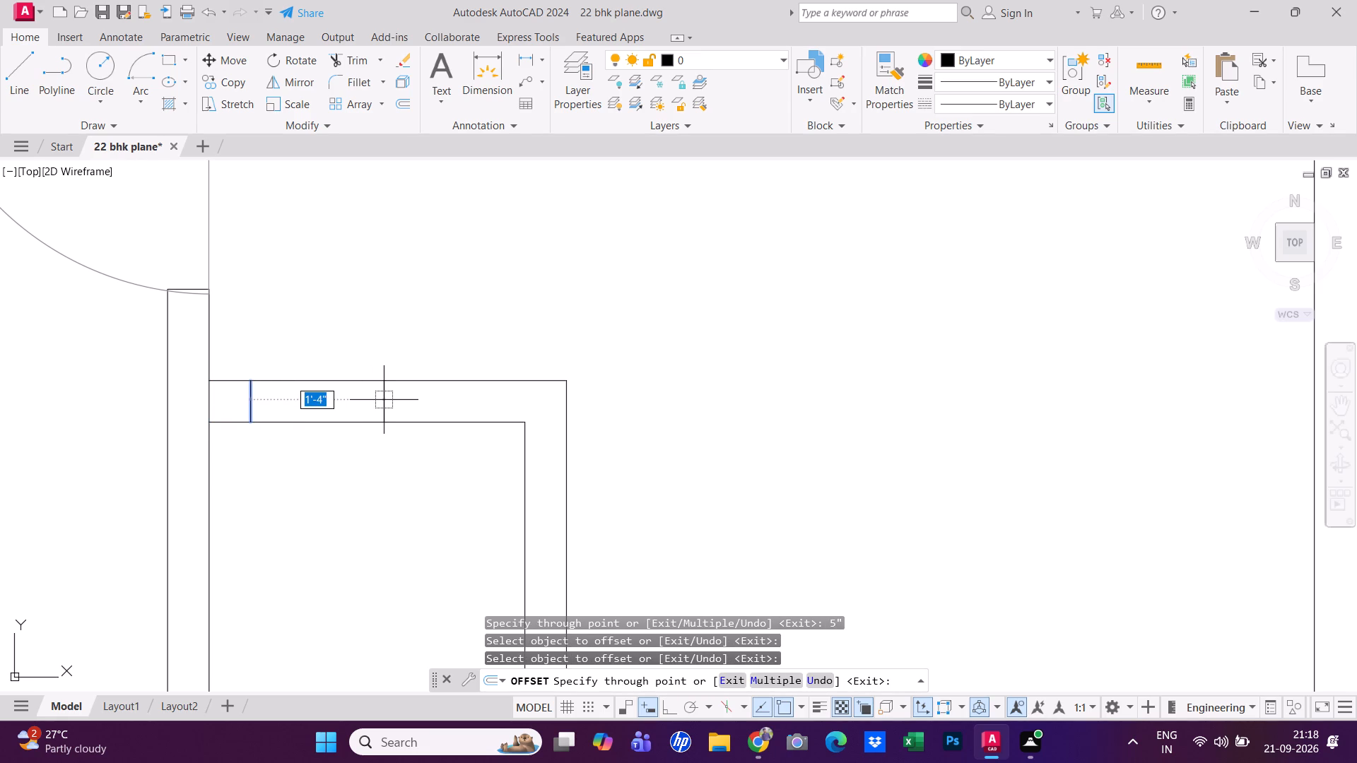
type("2'")
key("Return")
key("Escape")
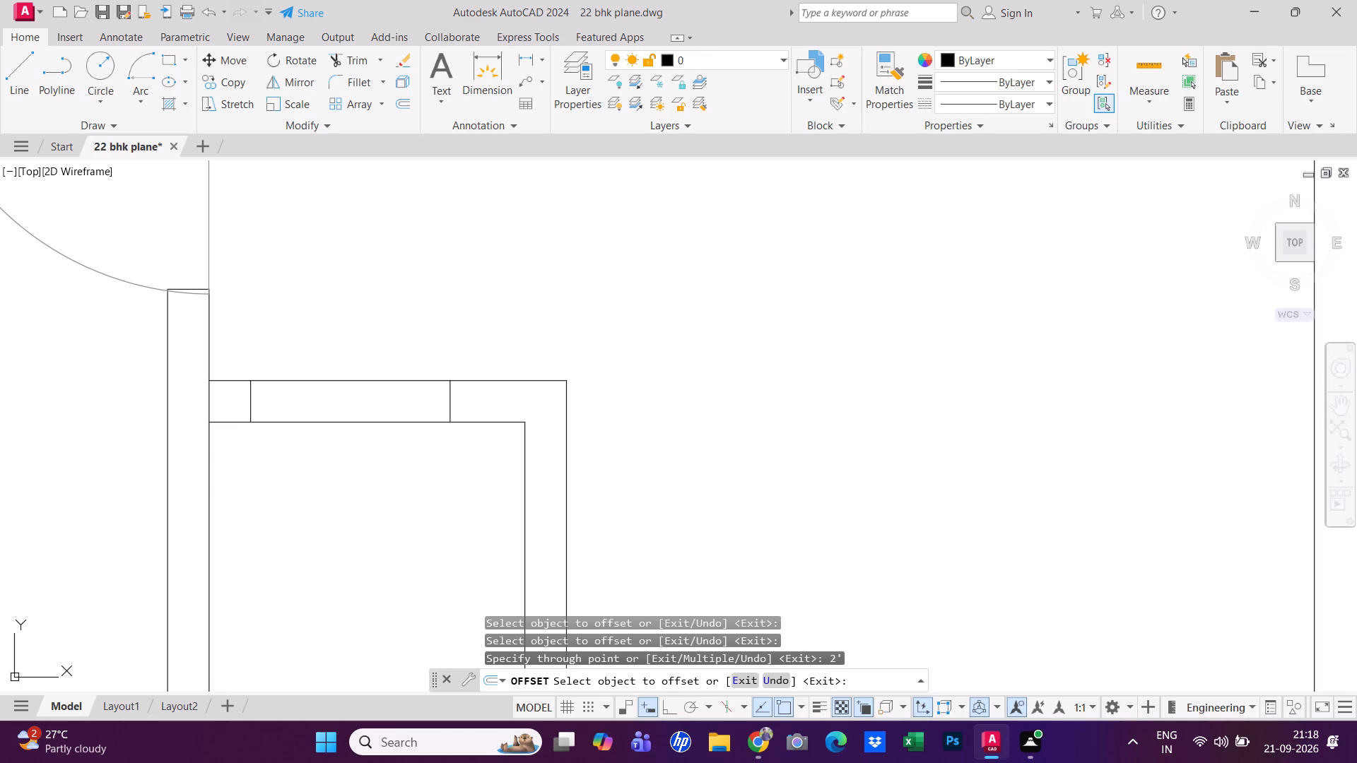
Trim the north wall's faces between the two cross lines to open the doorway, and trim the short line at its west end.
type("tr")
key("space")
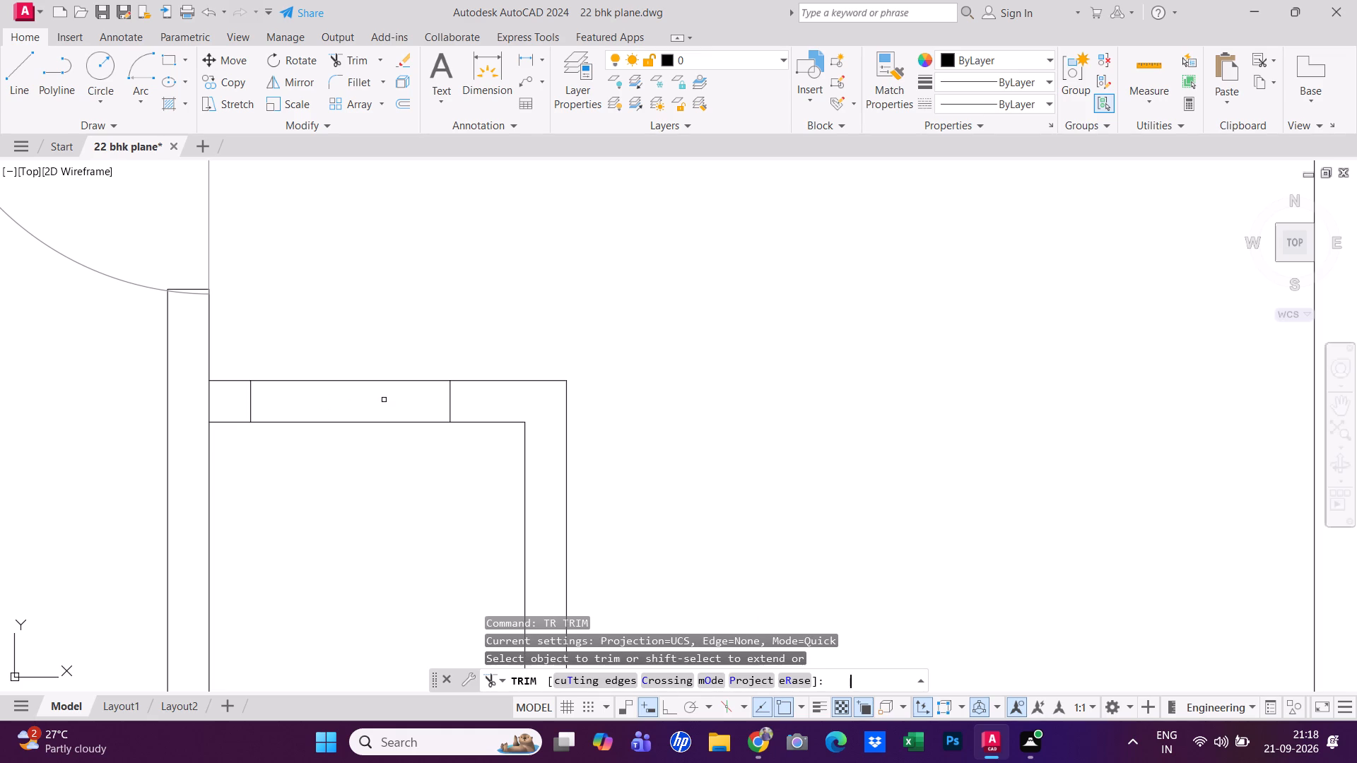
left_click(355, 475)
left_click(278, 325)
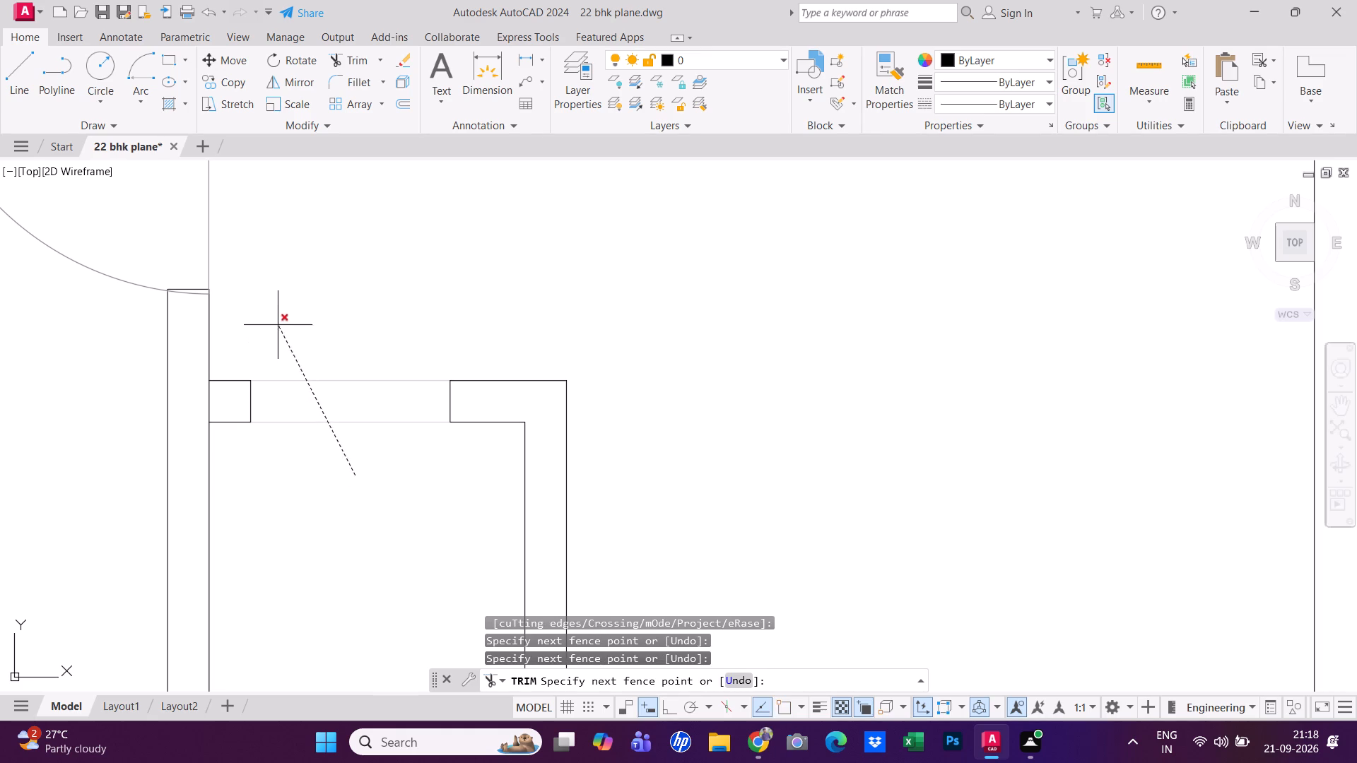
left_click(213, 399)
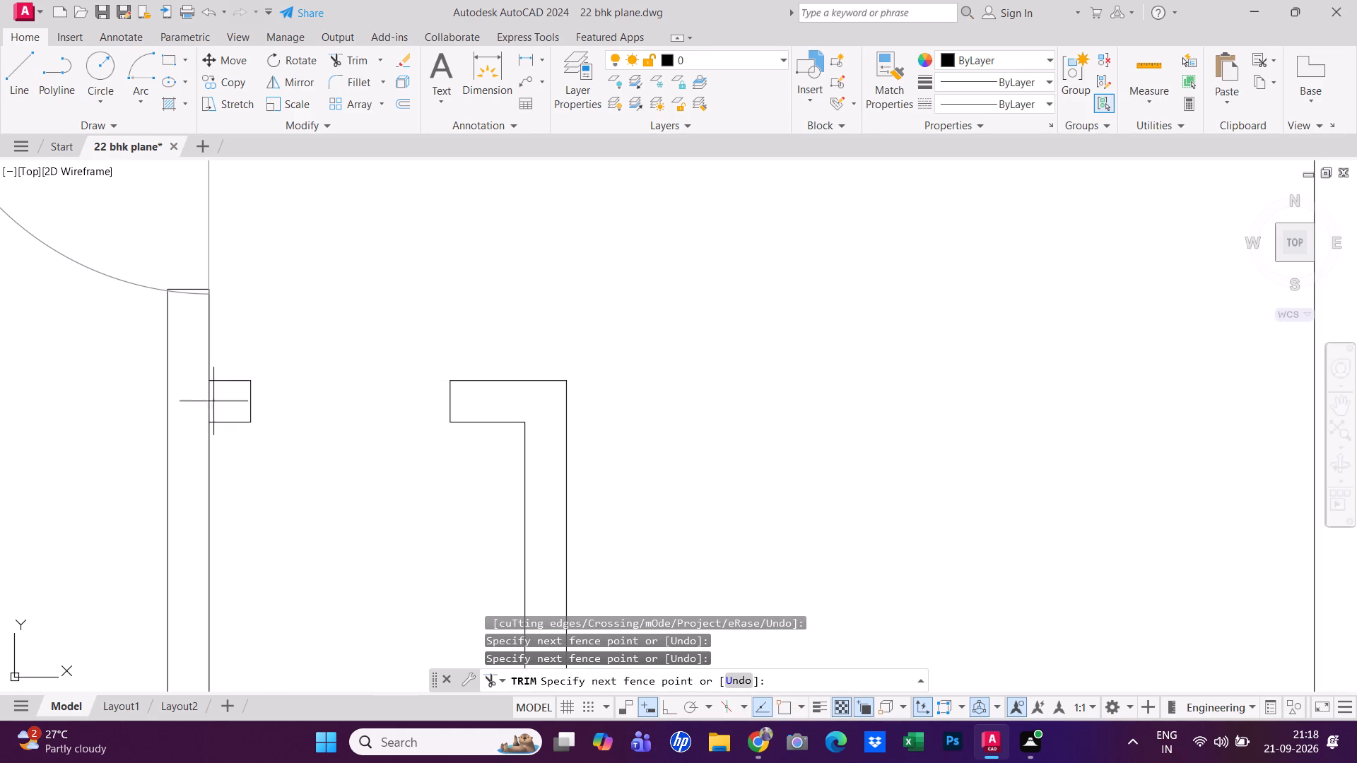
left_click(203, 408)
scroll(202, 408, "down", 1)
scroll(202, 408, "up", 1)
scroll(202, 407, "down", 5)
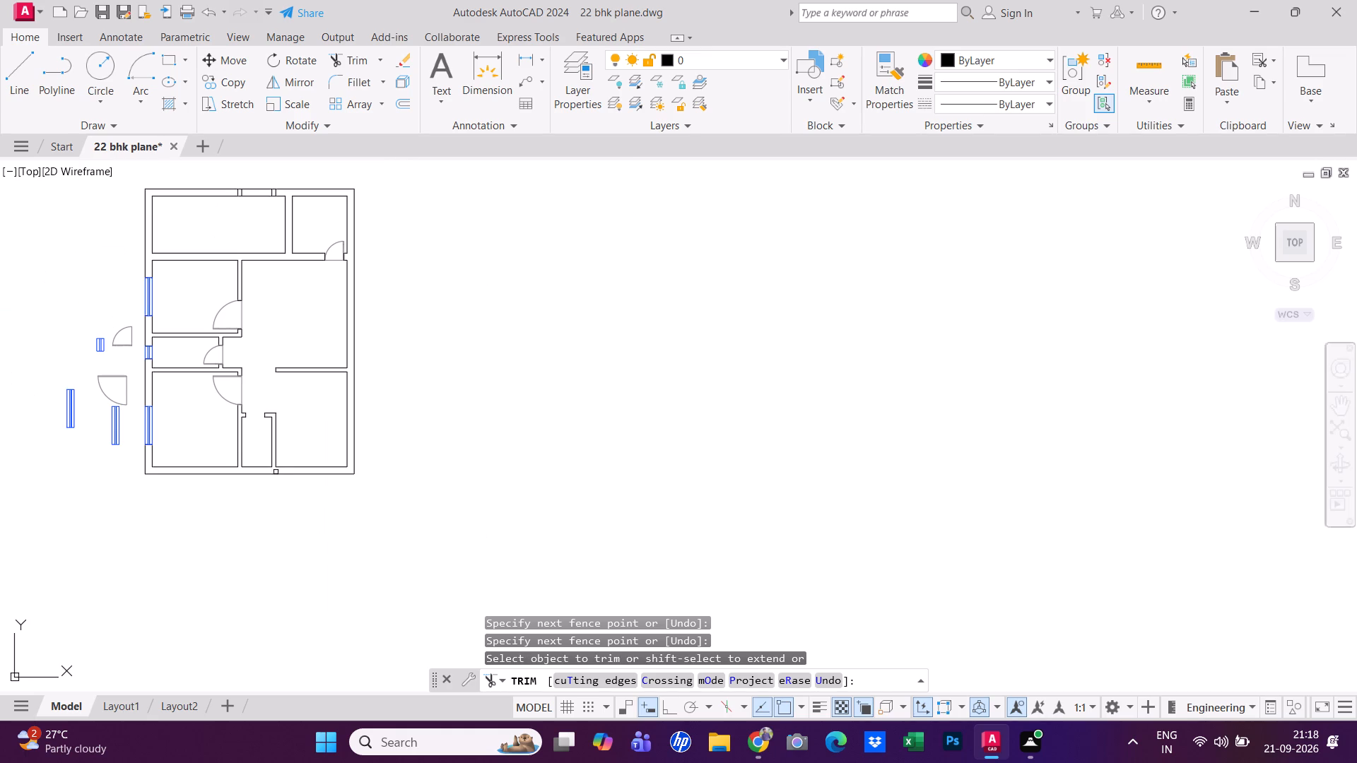
scroll(258, 449, "down", 1)
scroll(258, 449, "up", 2)
scroll(258, 449, "down", 1)
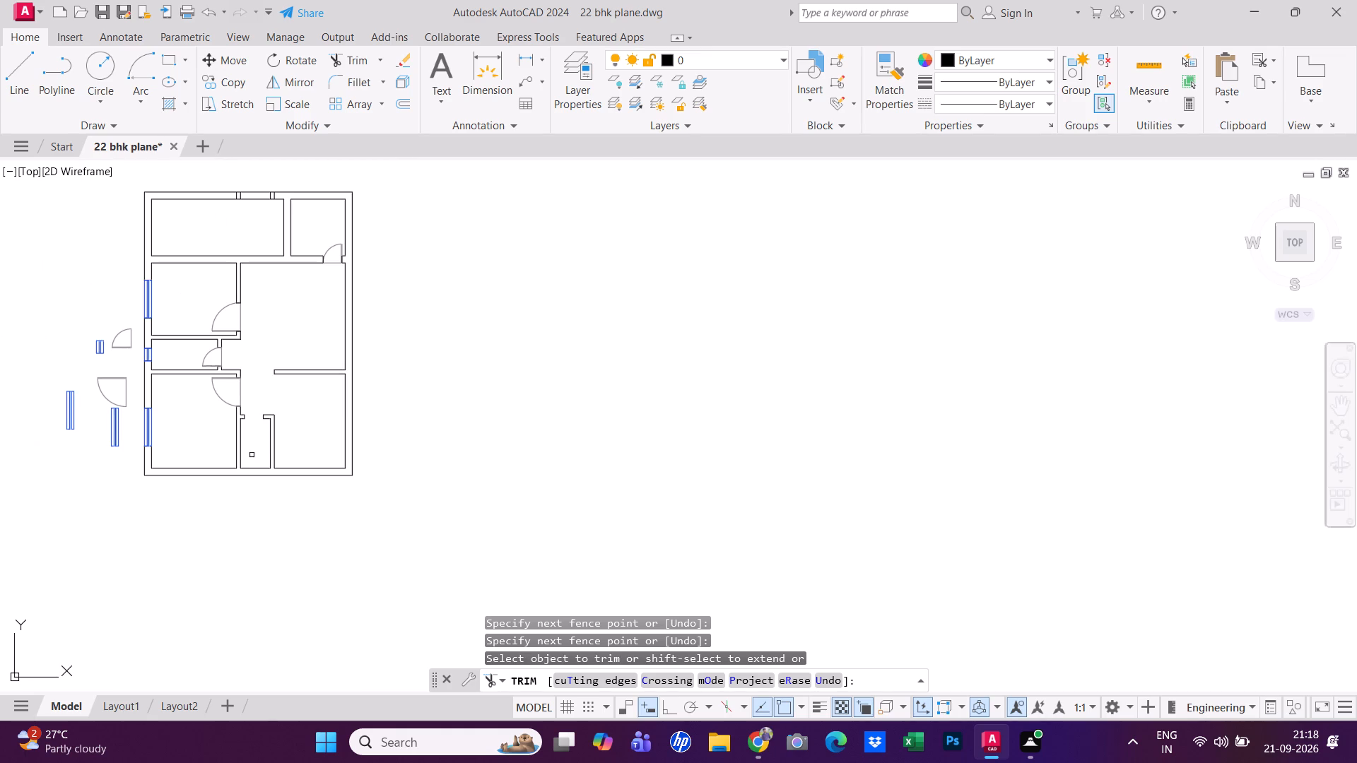
key("Escape")
Copy the small spare door outside the west wall and paste it into the southeast room, just east of the new opening.
scroll(116, 362, "up", 4)
scroll(124, 351, "down", 3)
scroll(124, 341, "up", 4)
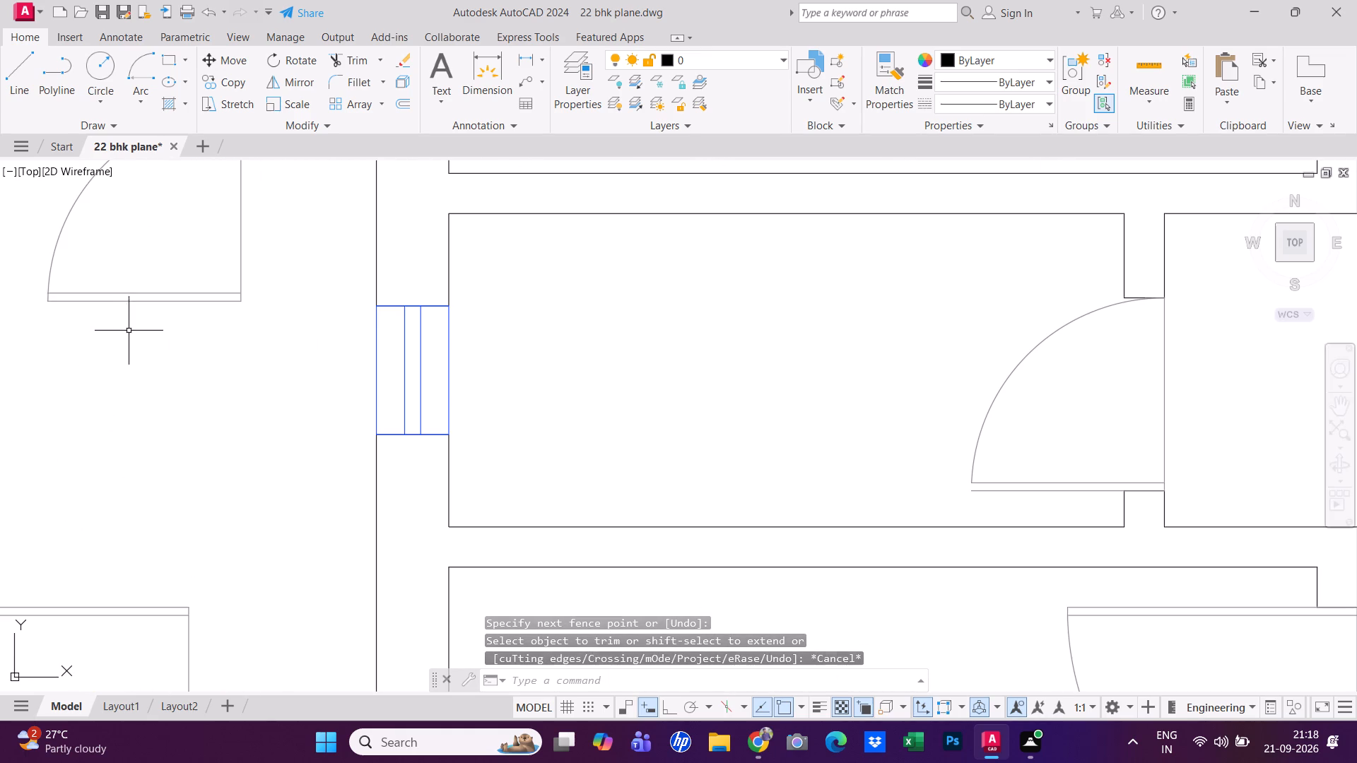
left_click(153, 300)
scroll(192, 363, "down", 3)
scroll(196, 372, "up", 1)
scroll(196, 372, "down", 1)
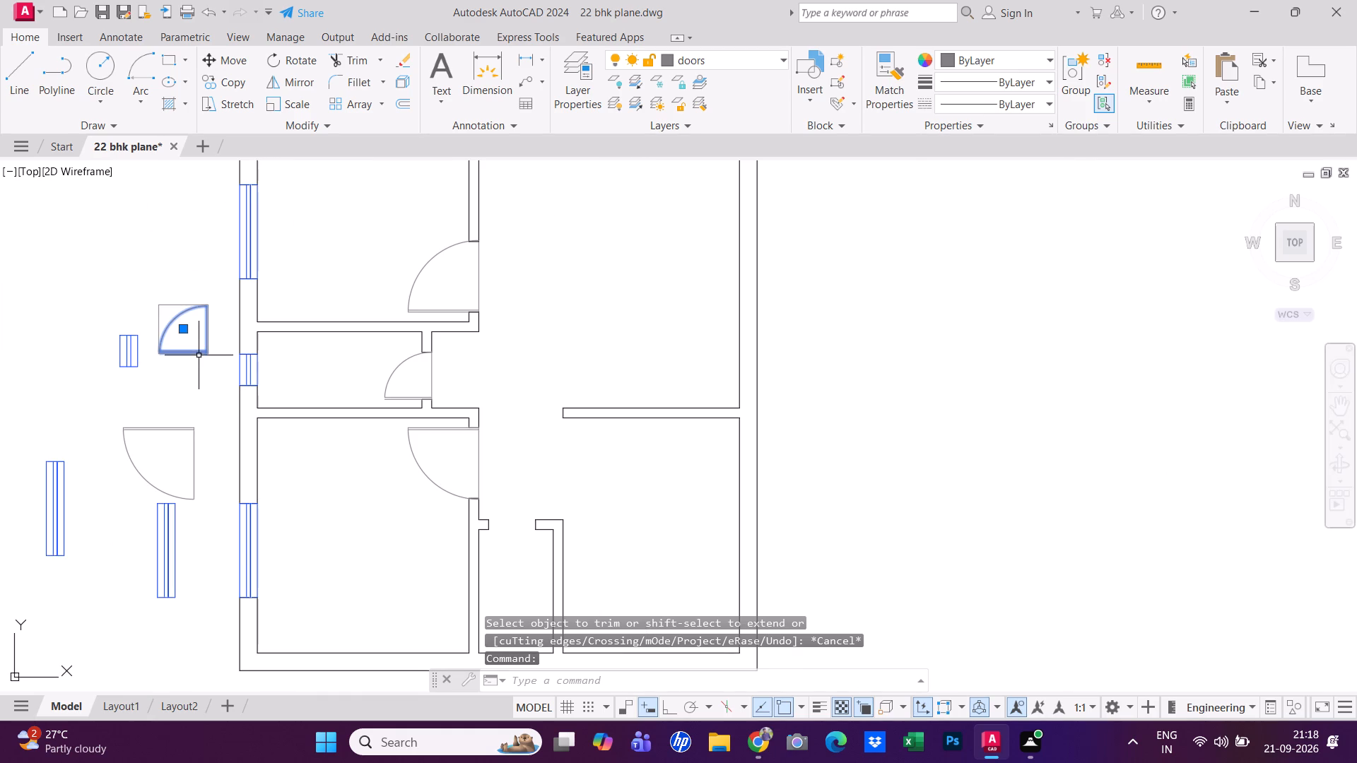
key("ctrl+c")
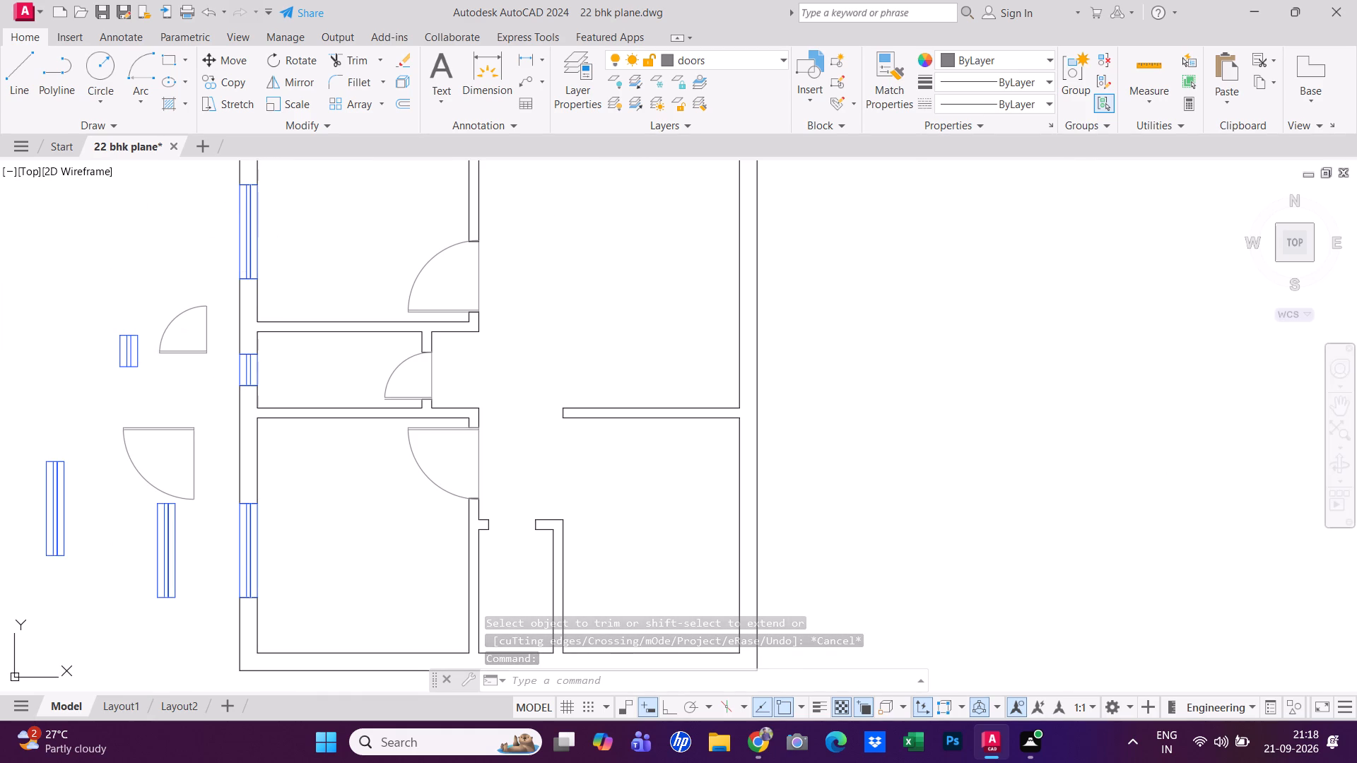
scroll(568, 398, "up", 1)
middle_click_drag(777, 674, 720, 561)
key("Escape")
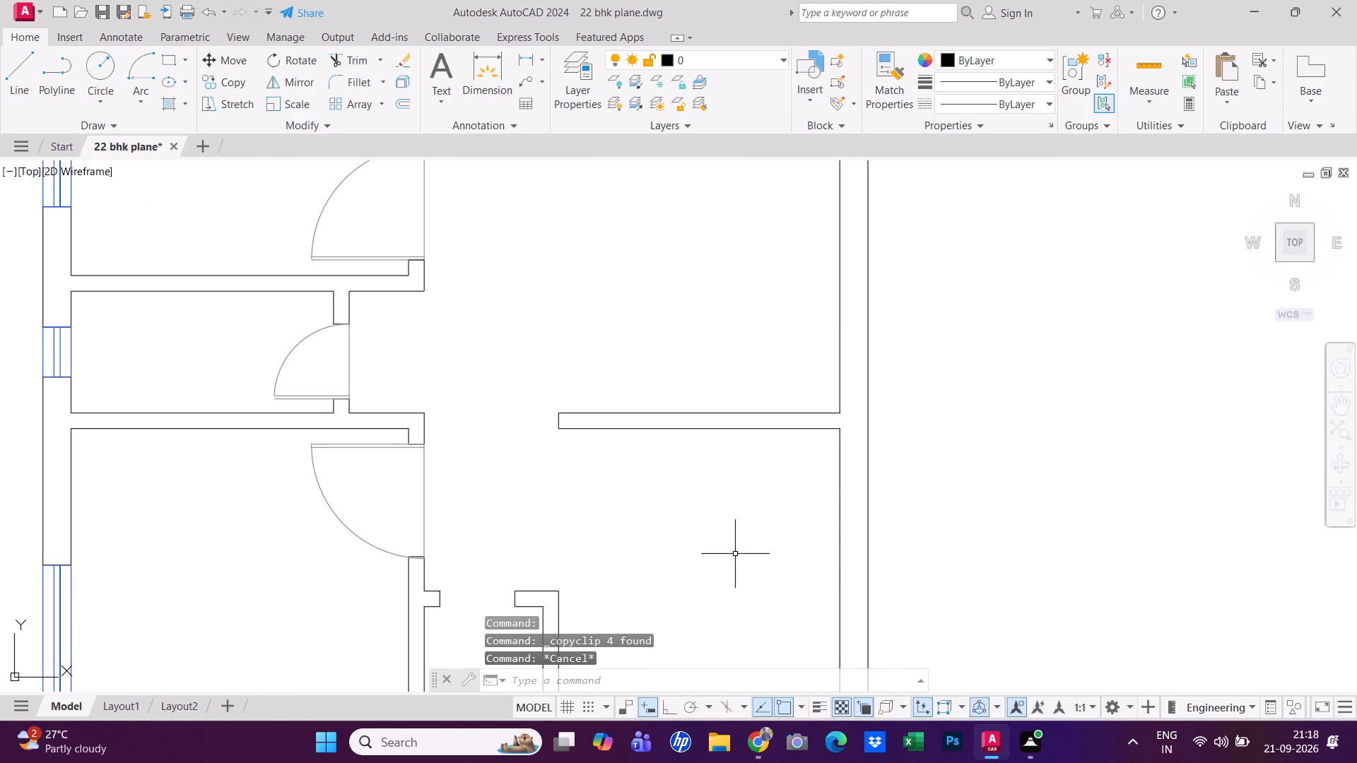
middle_click_drag(731, 554, 665, 432)
key("ctrl+v")
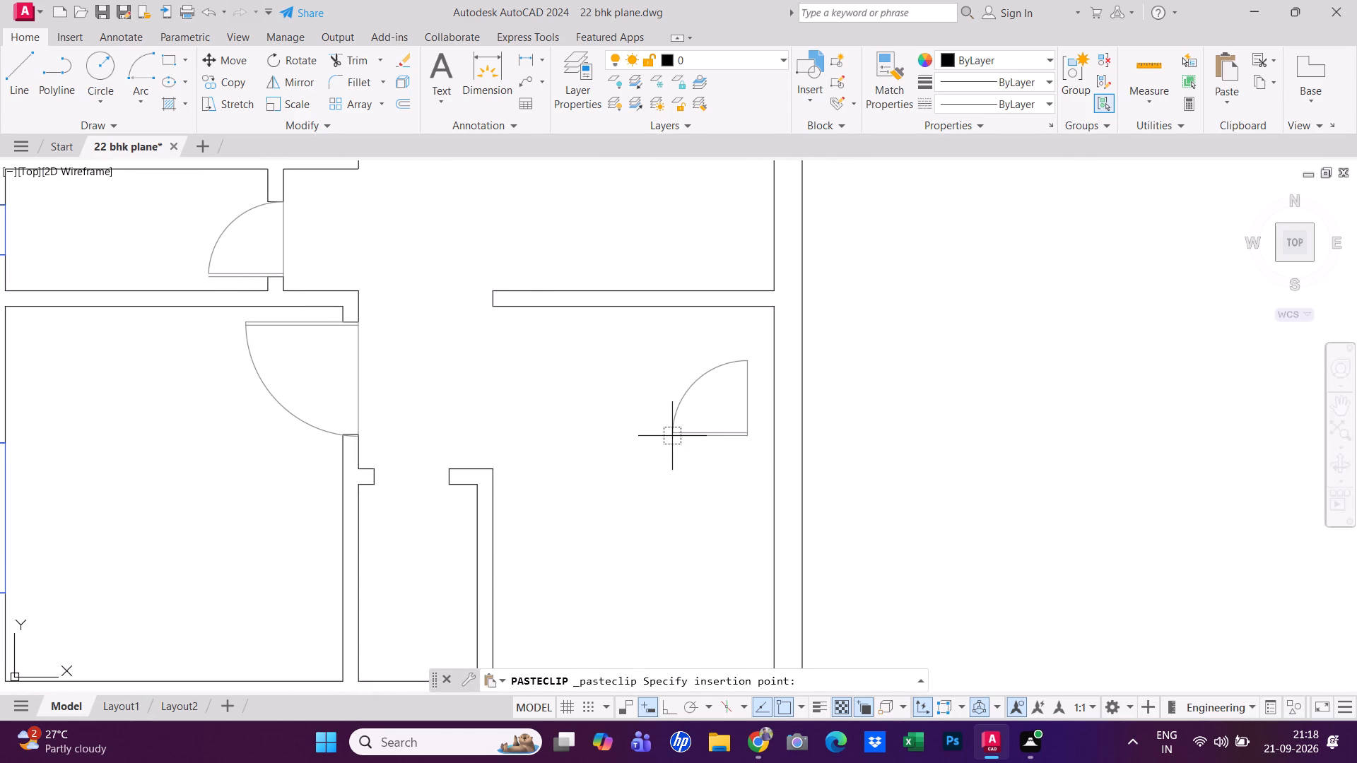
left_click(562, 439)
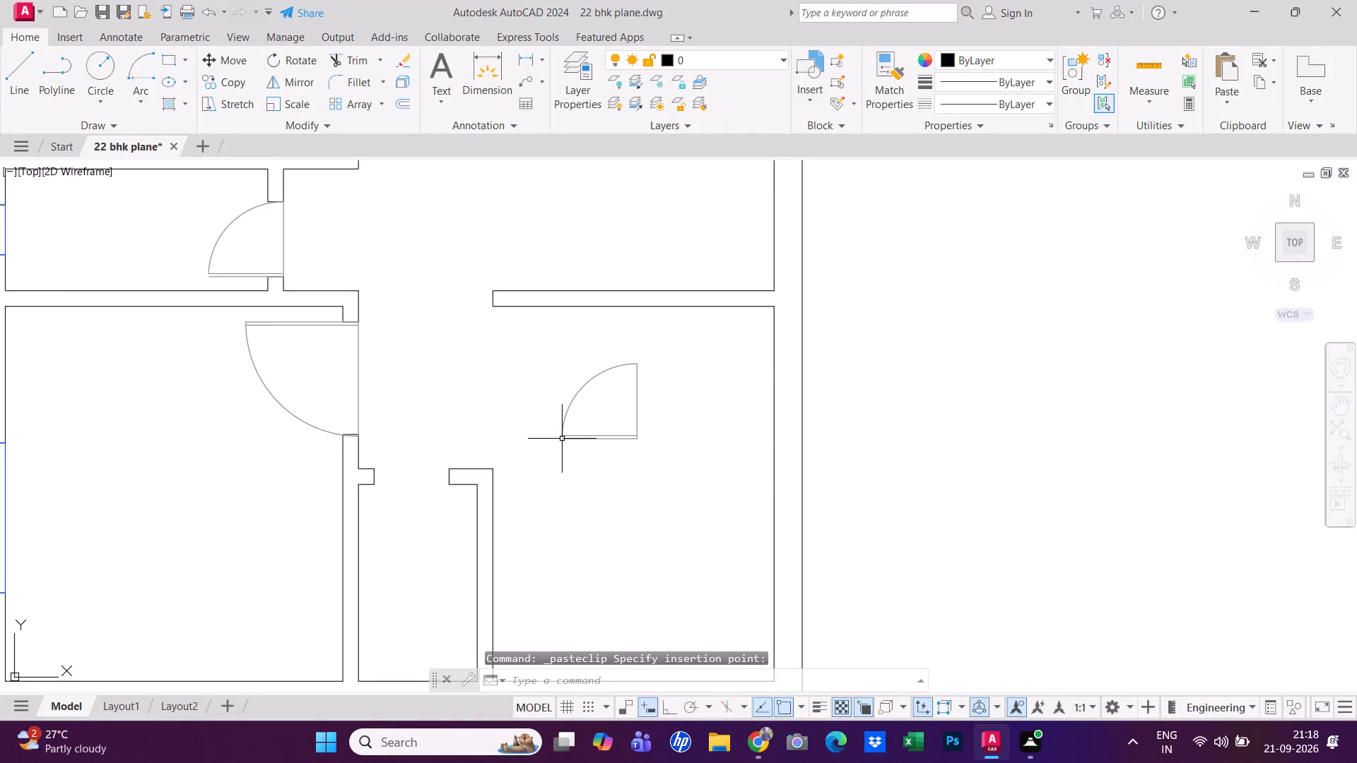
key("Escape")
key("Escape")
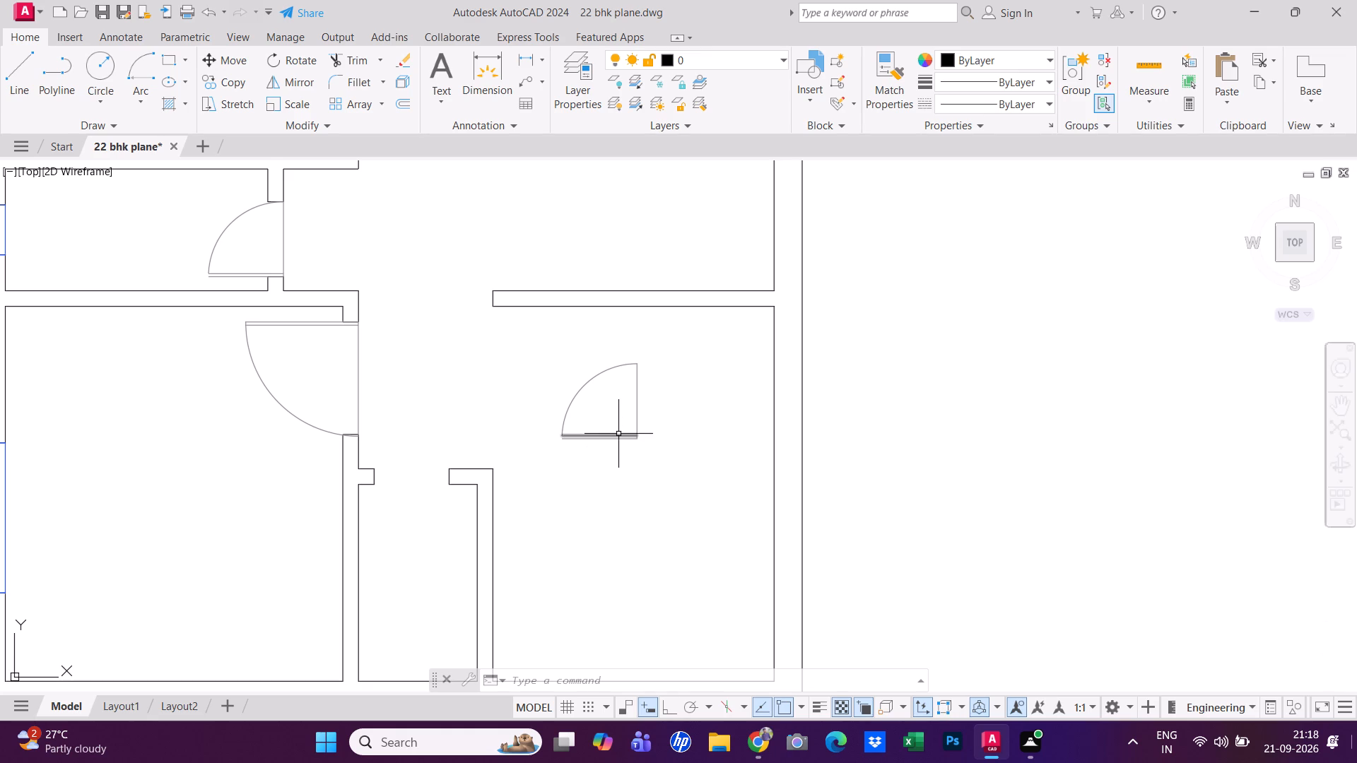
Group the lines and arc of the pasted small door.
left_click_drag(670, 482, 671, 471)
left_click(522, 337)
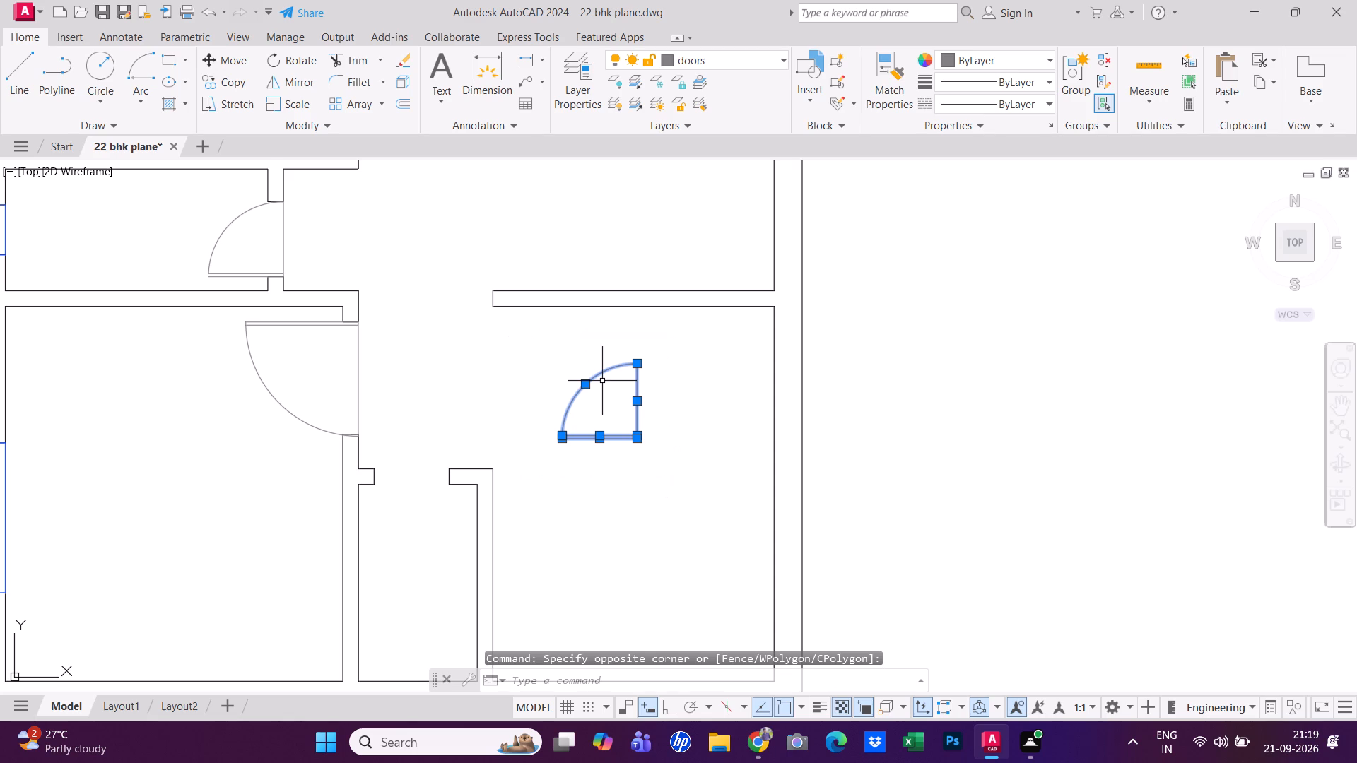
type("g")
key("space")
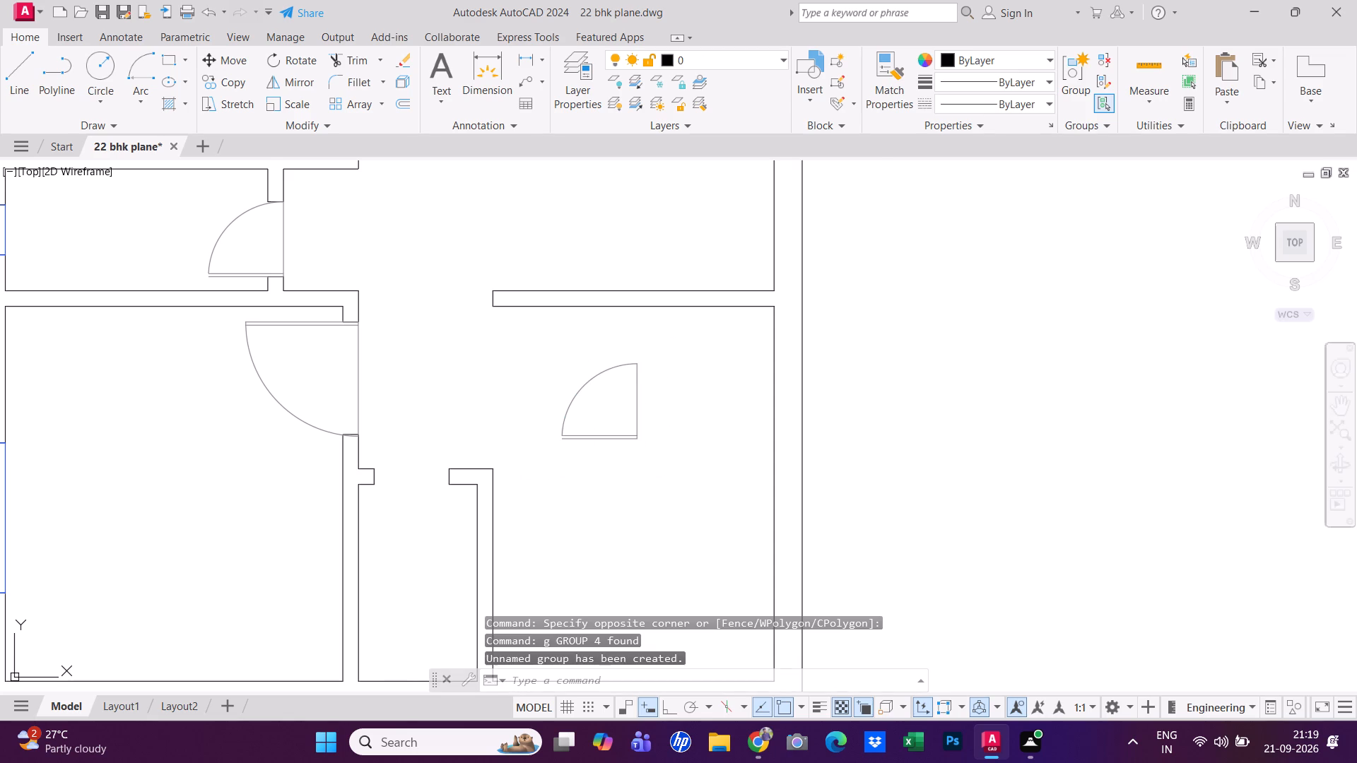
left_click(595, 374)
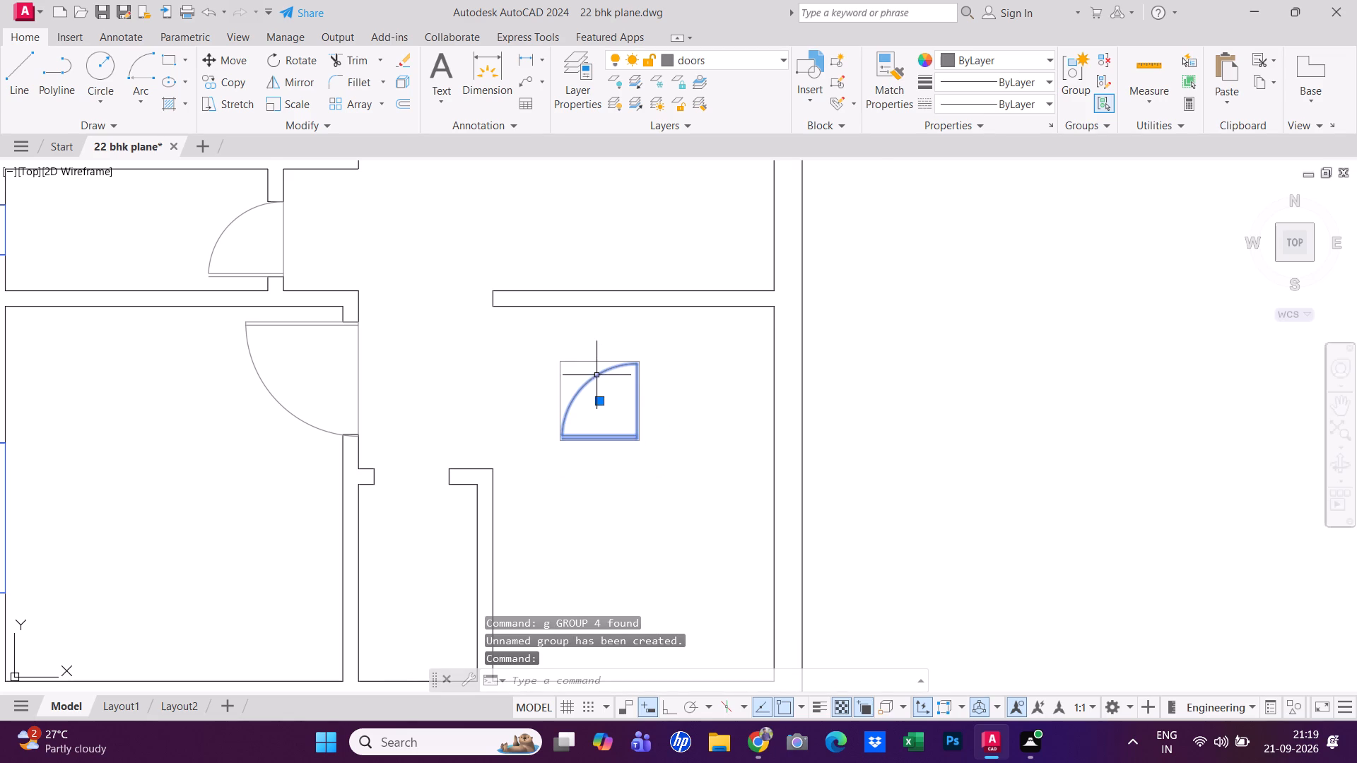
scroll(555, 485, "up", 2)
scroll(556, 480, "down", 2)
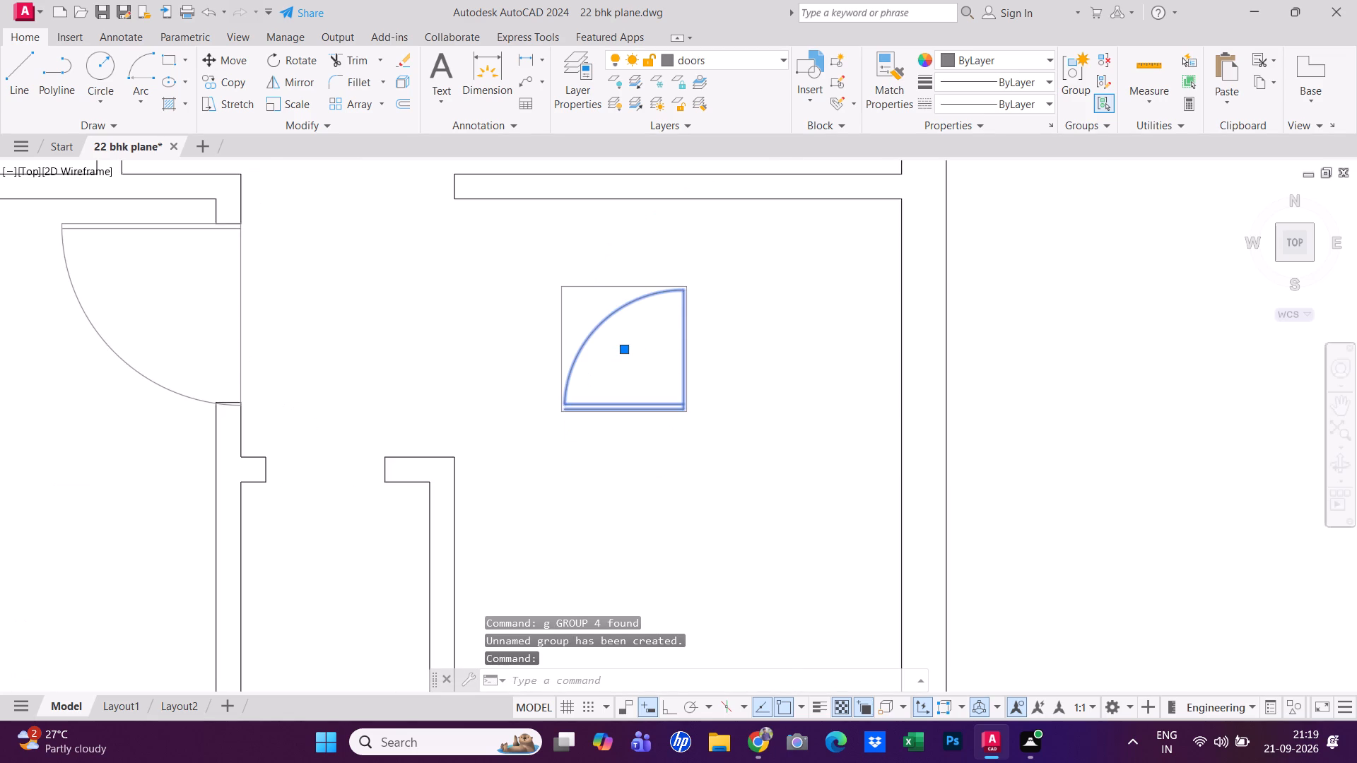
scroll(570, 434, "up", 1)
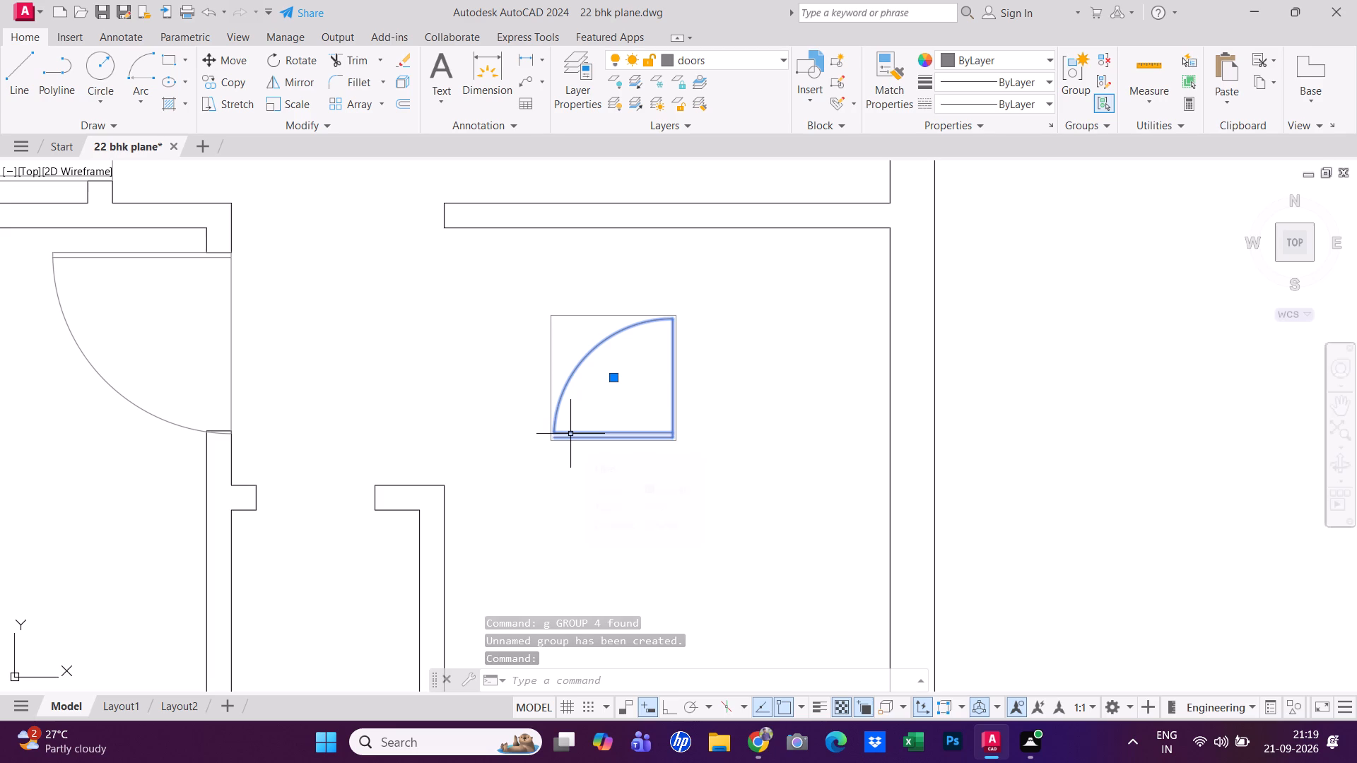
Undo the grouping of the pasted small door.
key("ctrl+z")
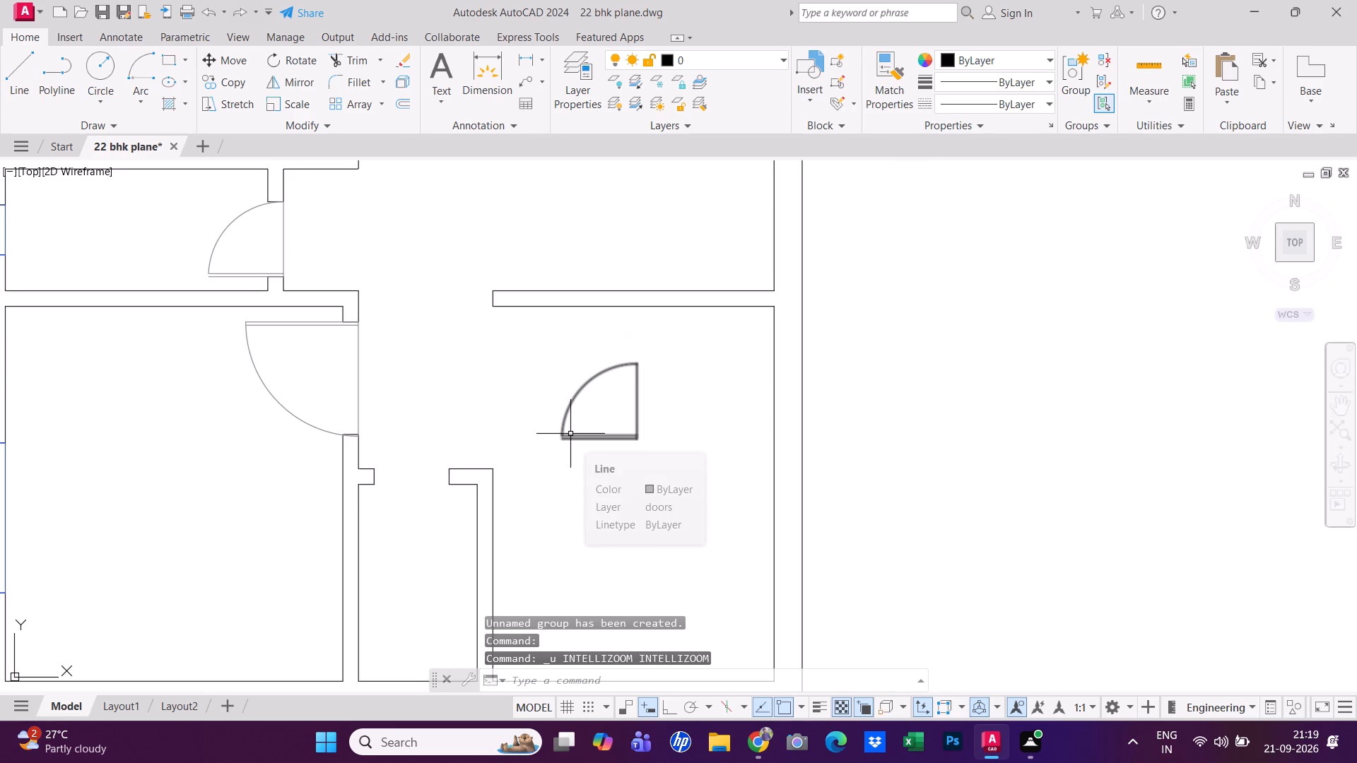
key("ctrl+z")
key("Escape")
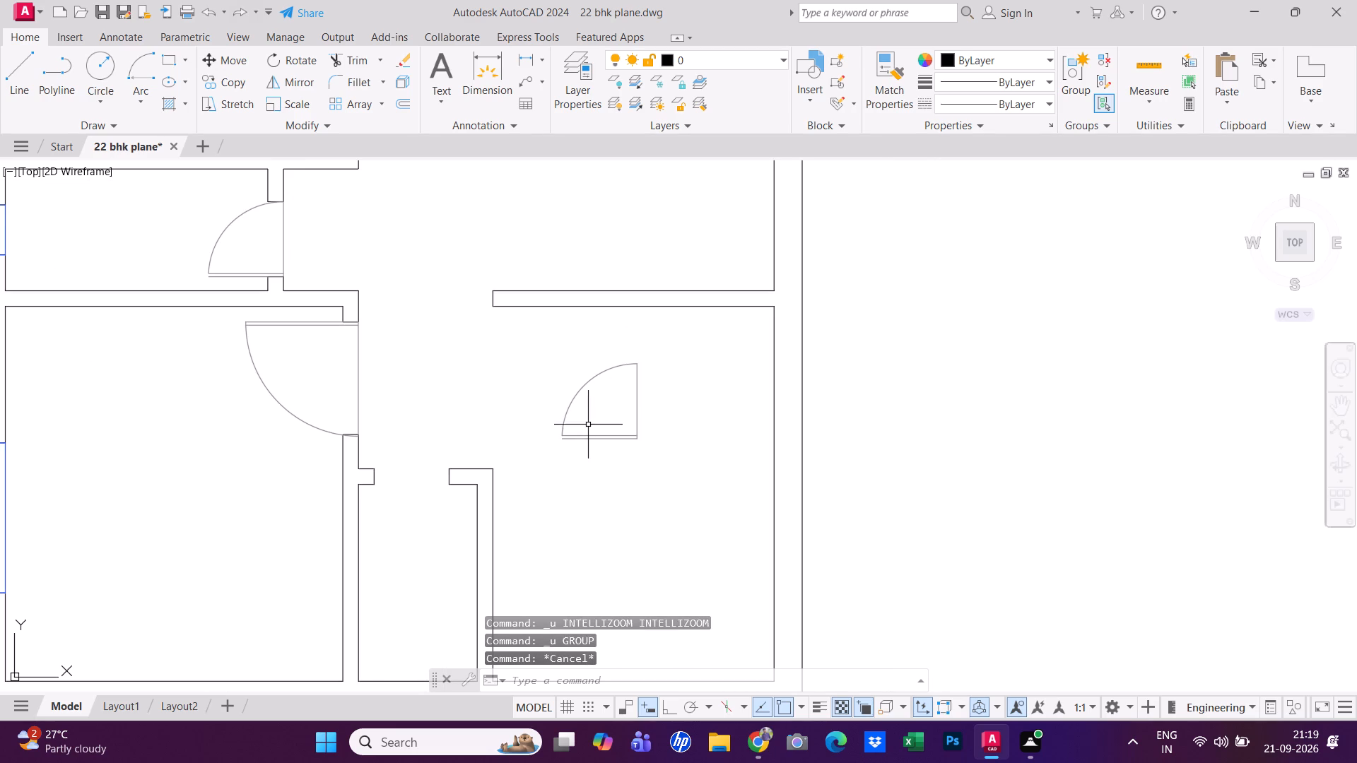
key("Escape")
Stretch the lower end of the pasted door's swing arc to the west end of the leaf's southern line.
scroll(541, 446, "up", 4)
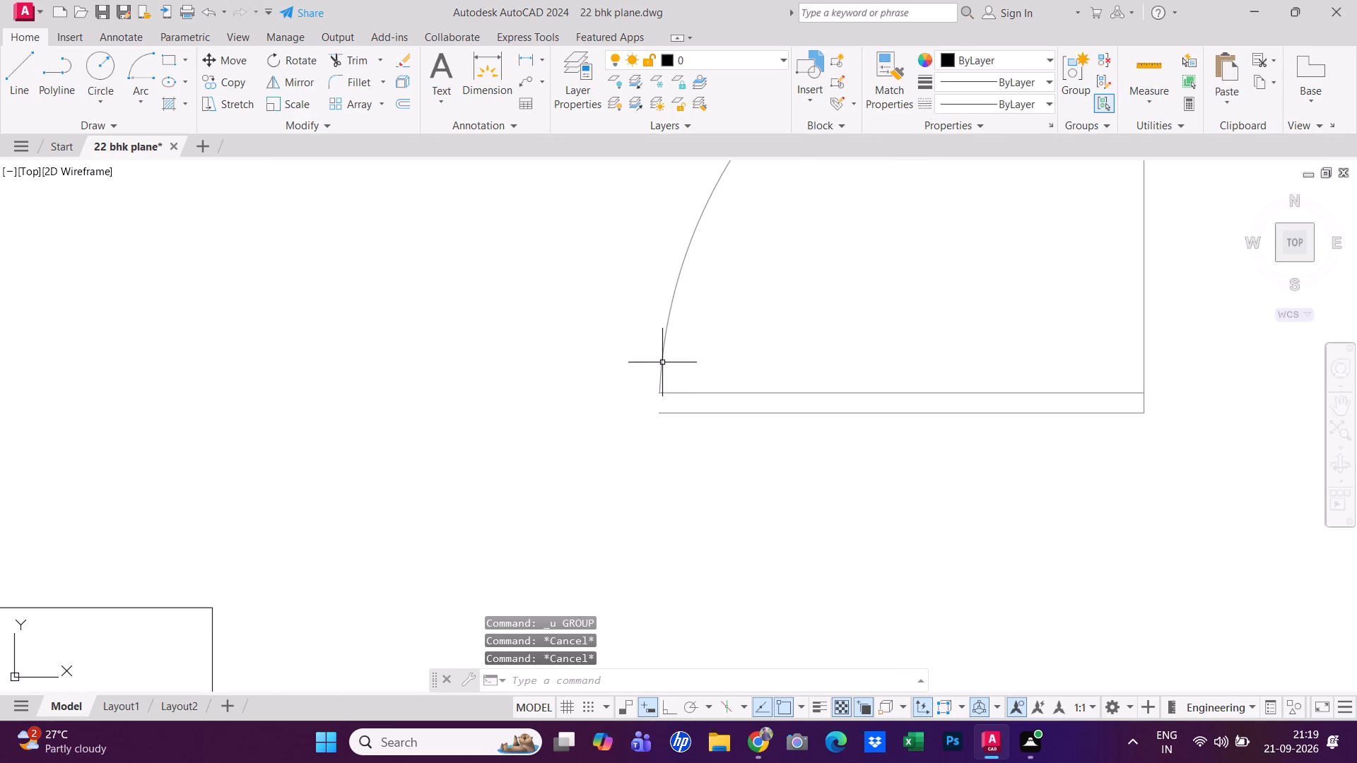
left_click(664, 366)
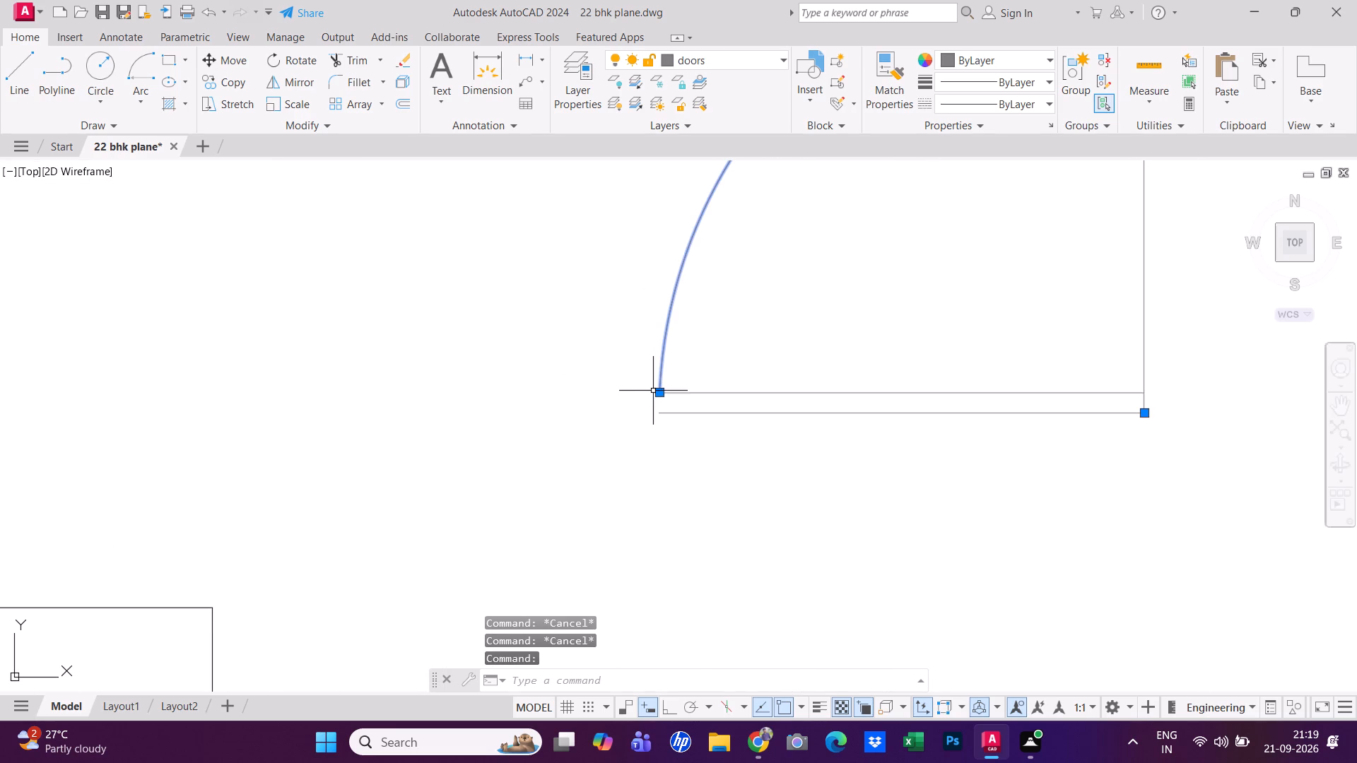
left_click(659, 393)
left_click(662, 413)
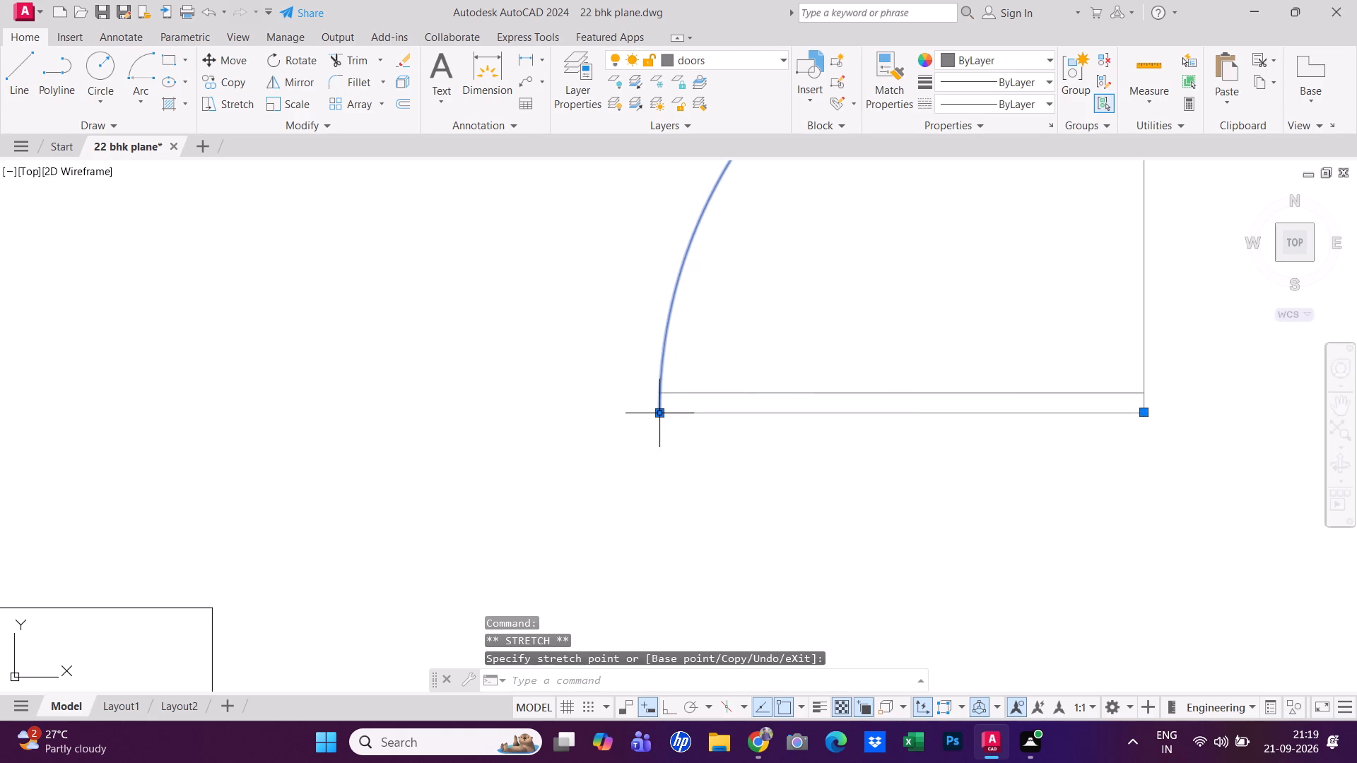
key("Escape")
scroll(609, 437, "down", 3)
key("Escape")
key("Escape")
key("Escape")
key("Escape")
Group all the lines and the corrected arc of the pasted small door.
left_click(756, 454)
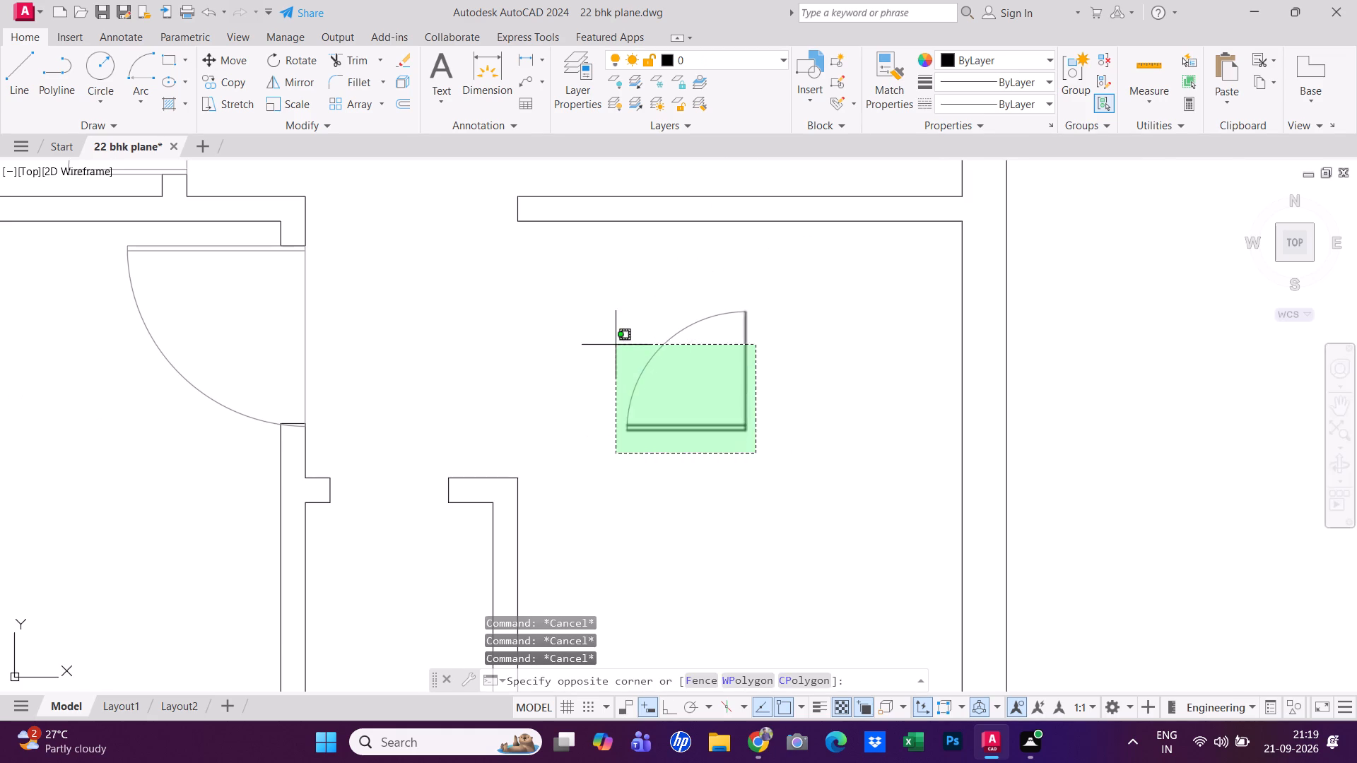
left_click(584, 316)
type("g")
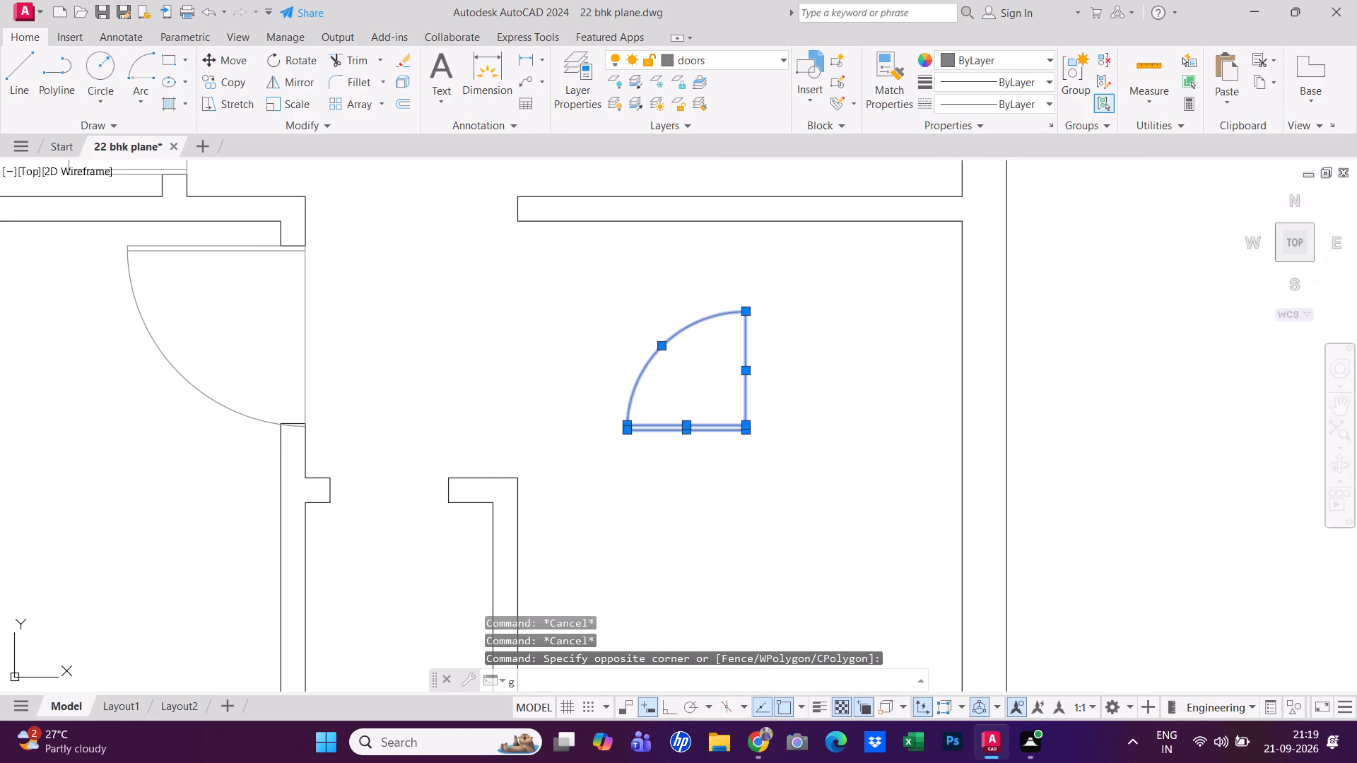
key("space")
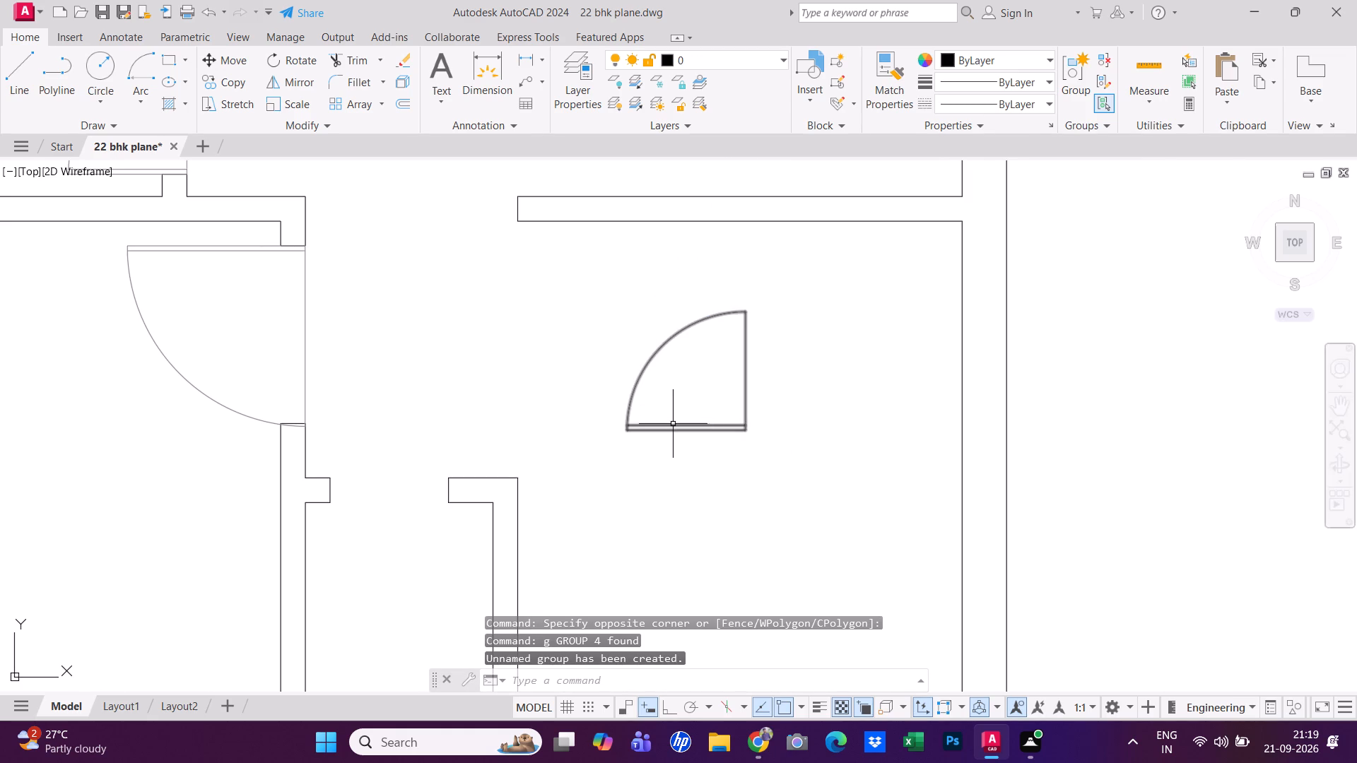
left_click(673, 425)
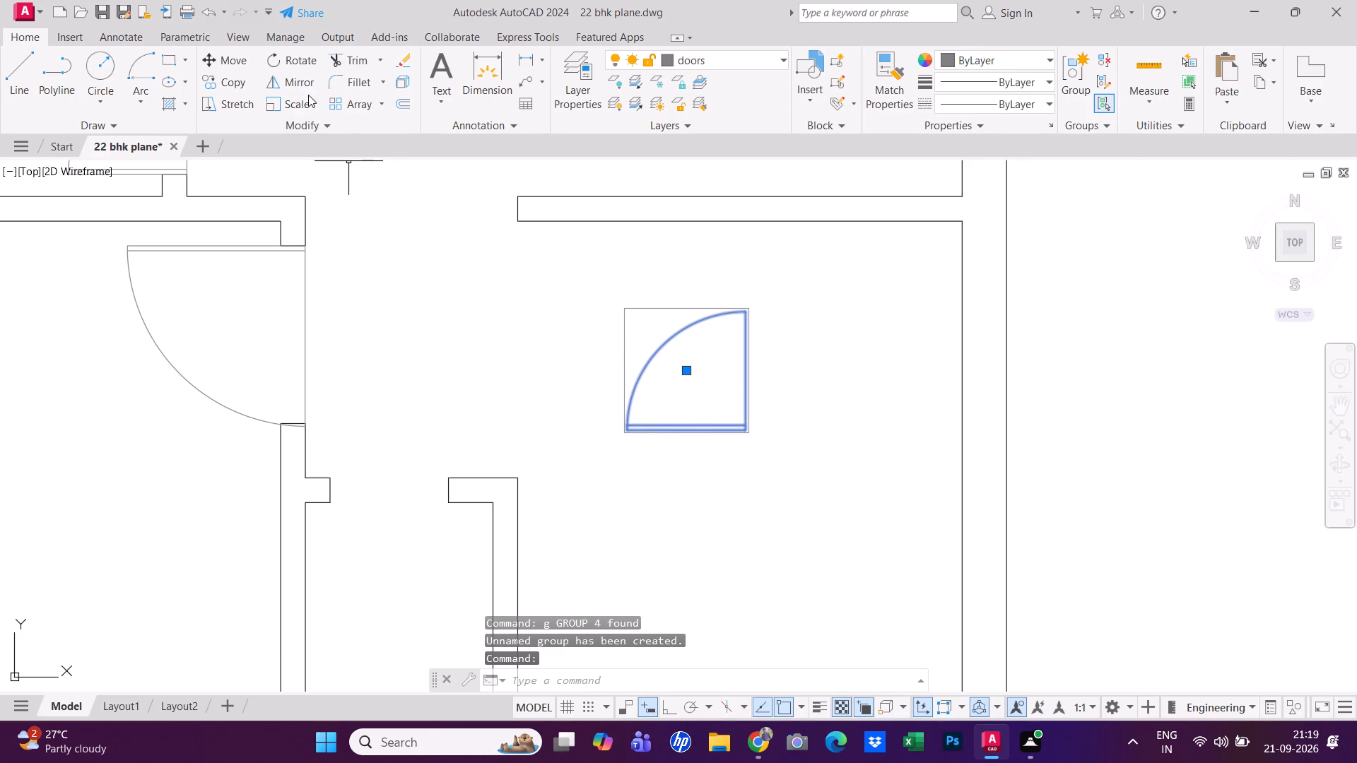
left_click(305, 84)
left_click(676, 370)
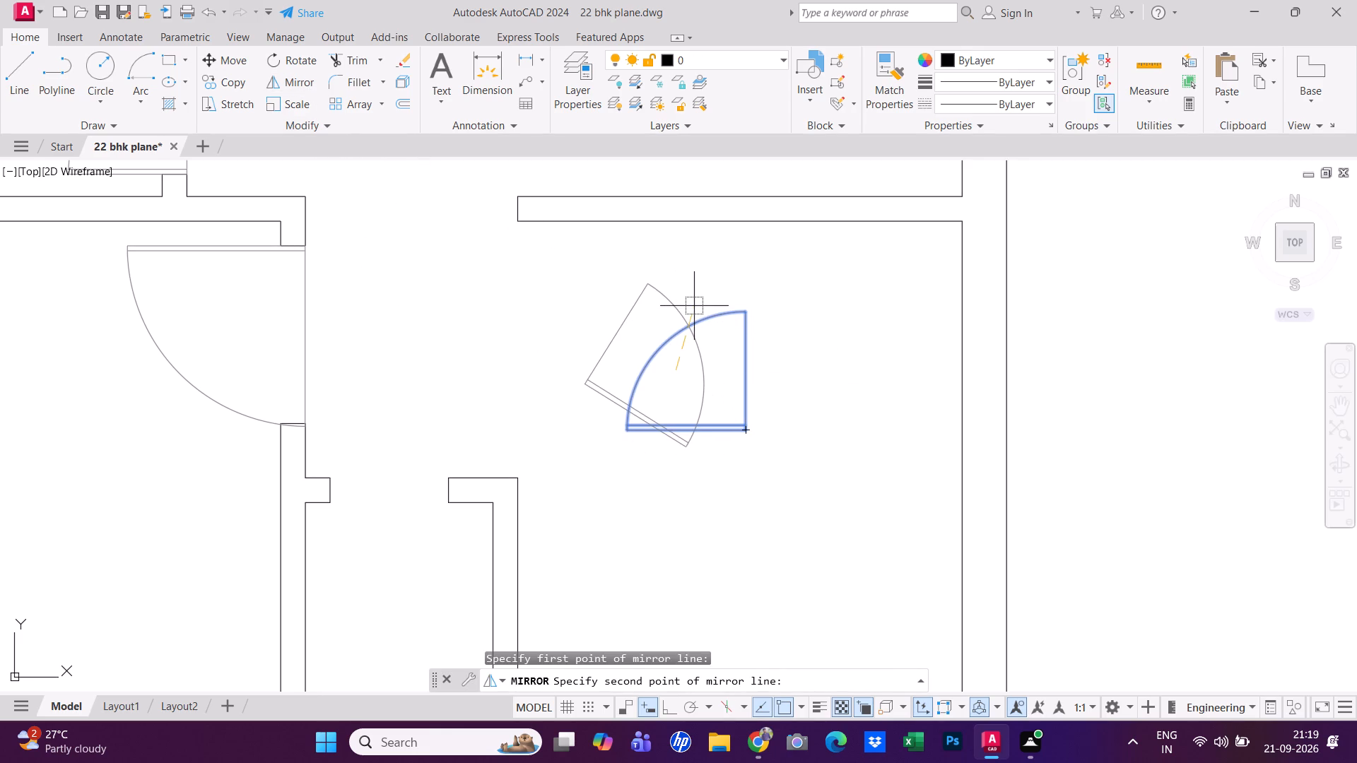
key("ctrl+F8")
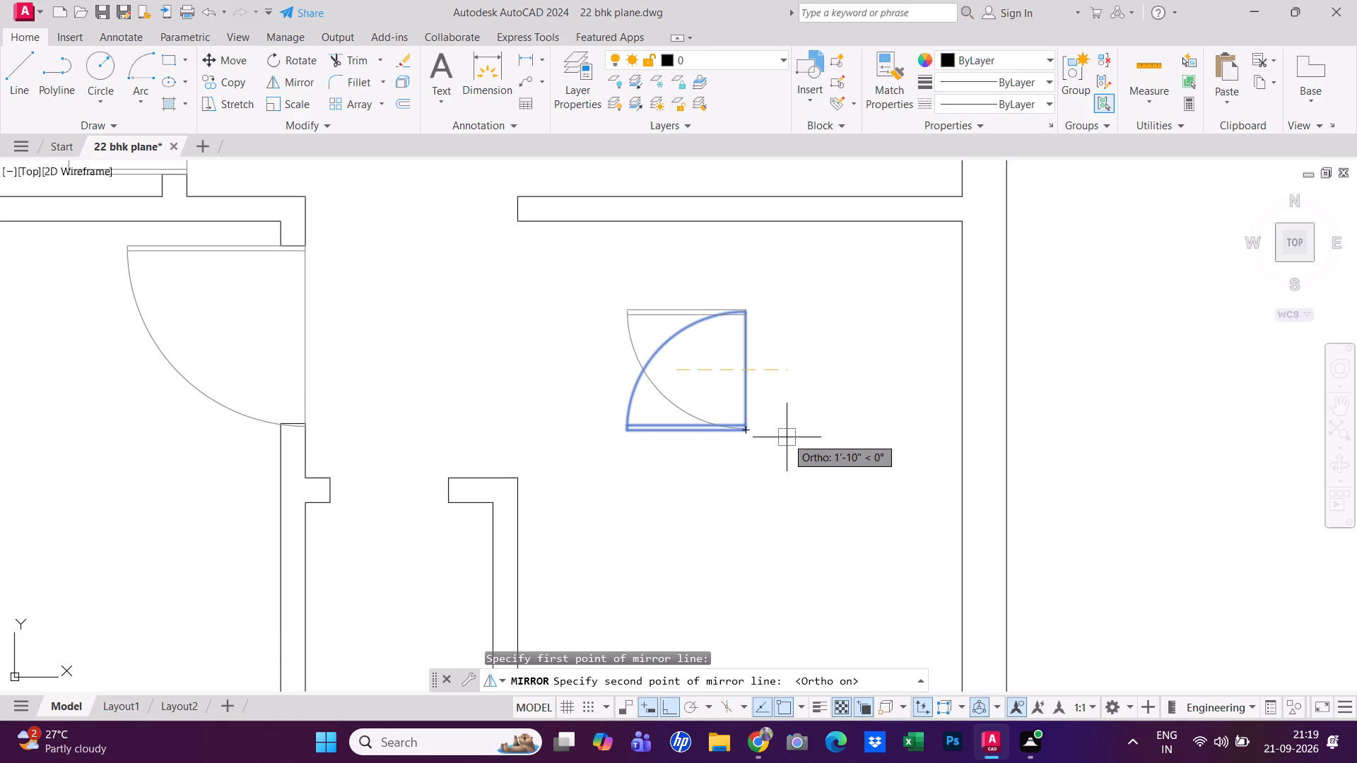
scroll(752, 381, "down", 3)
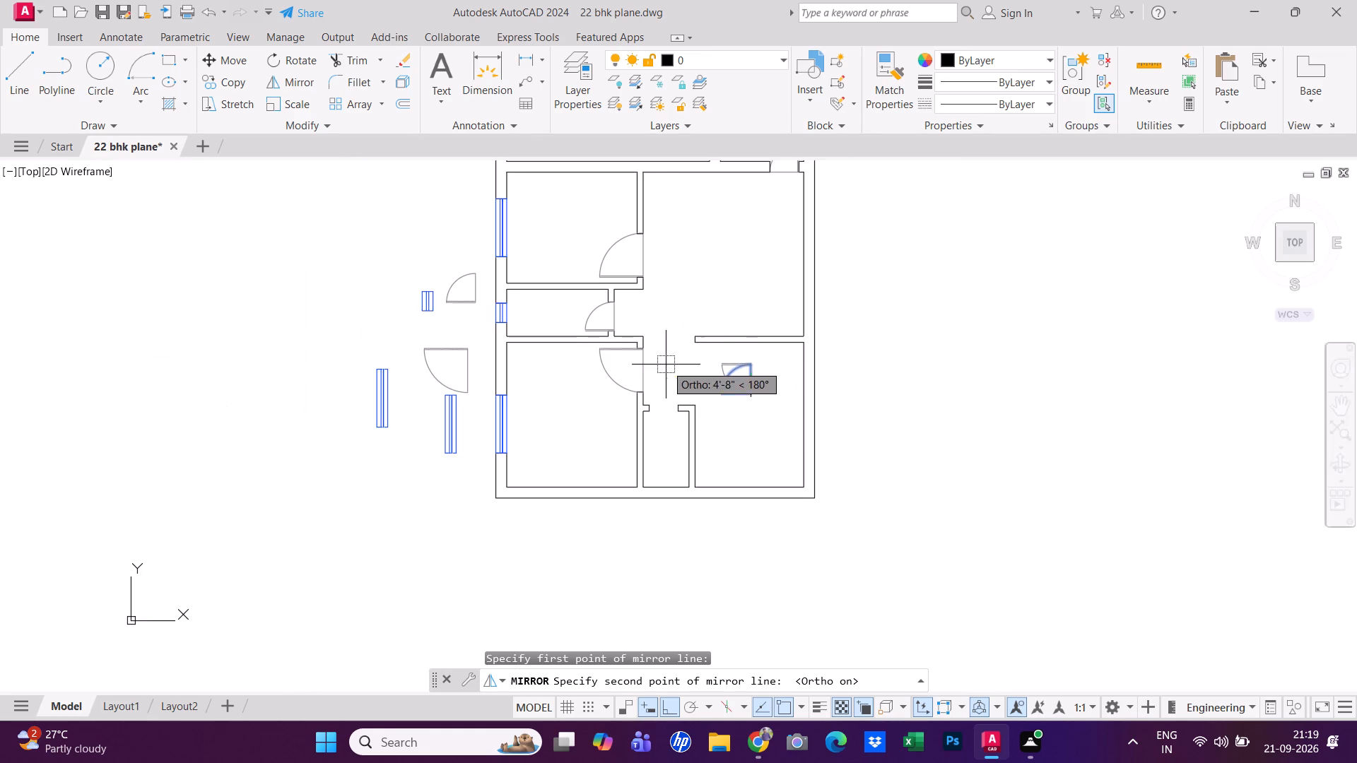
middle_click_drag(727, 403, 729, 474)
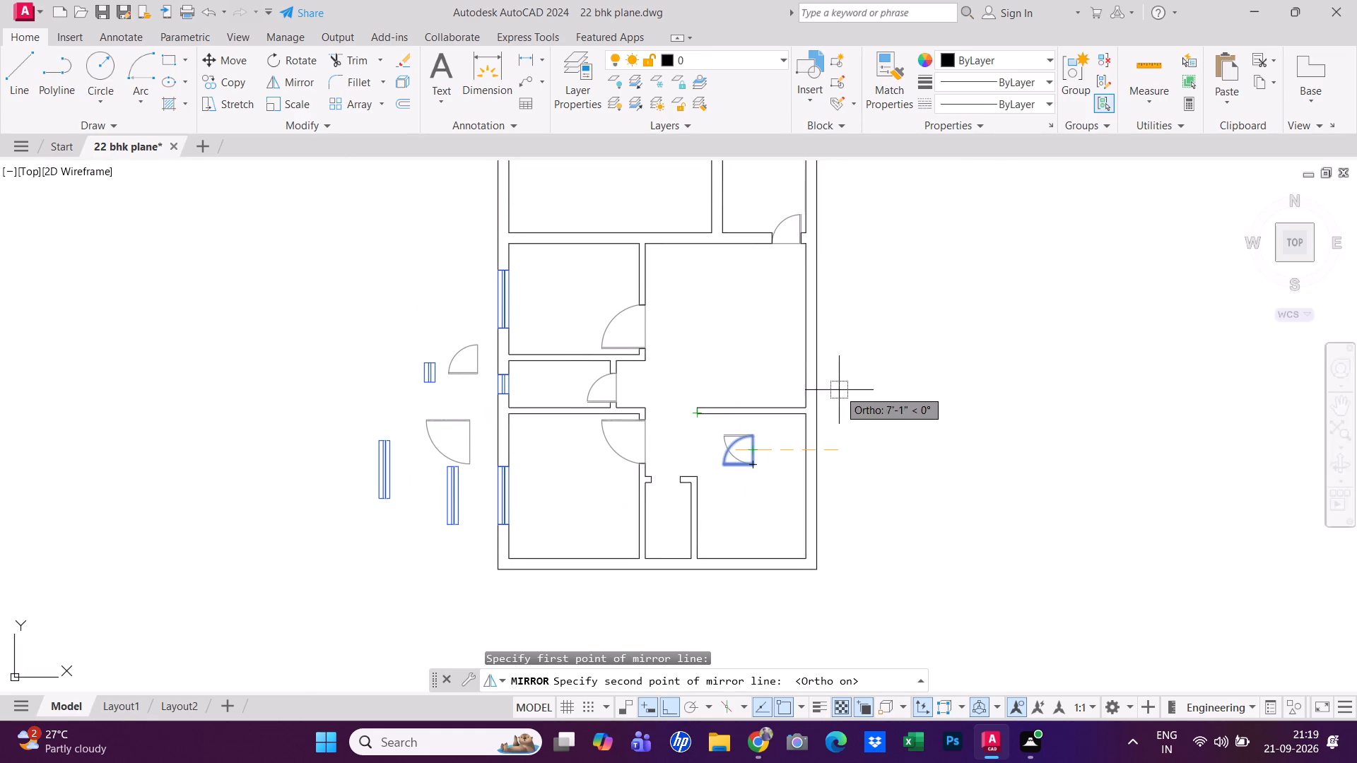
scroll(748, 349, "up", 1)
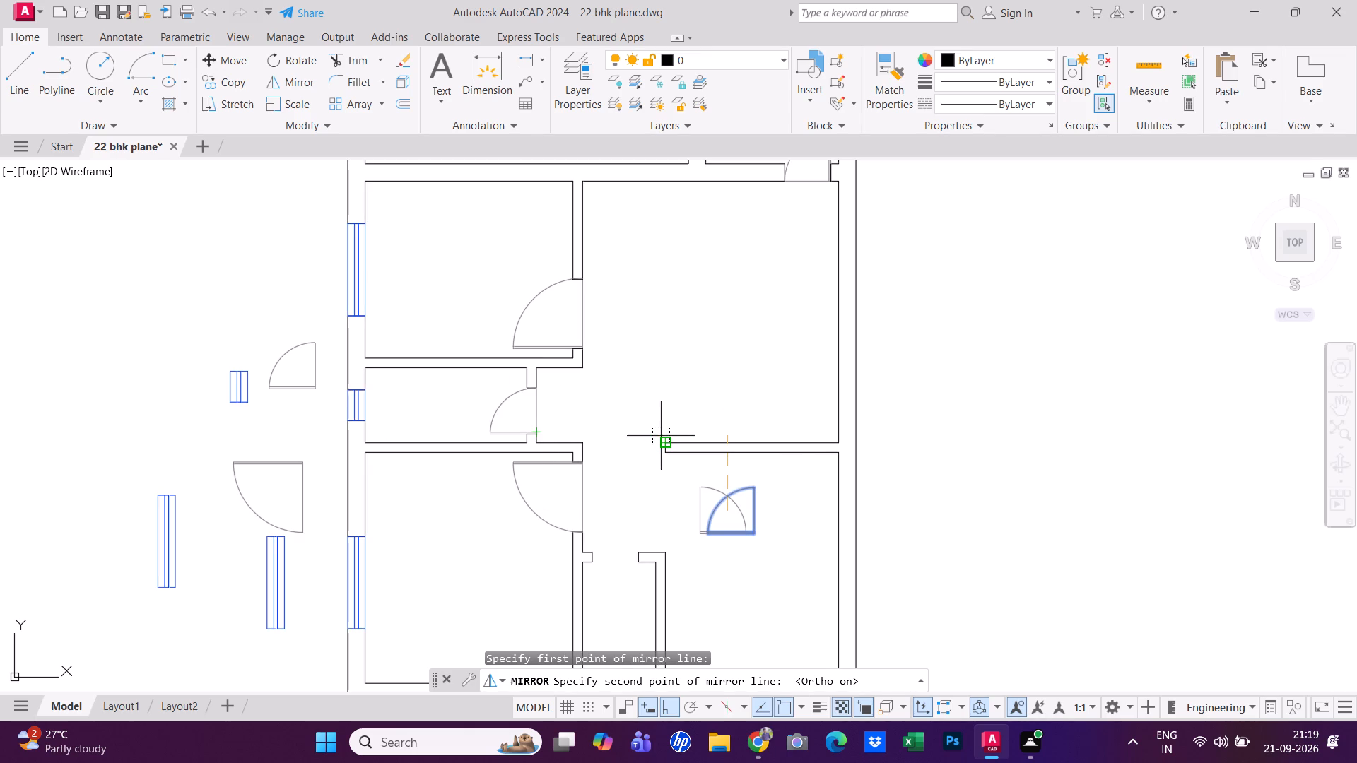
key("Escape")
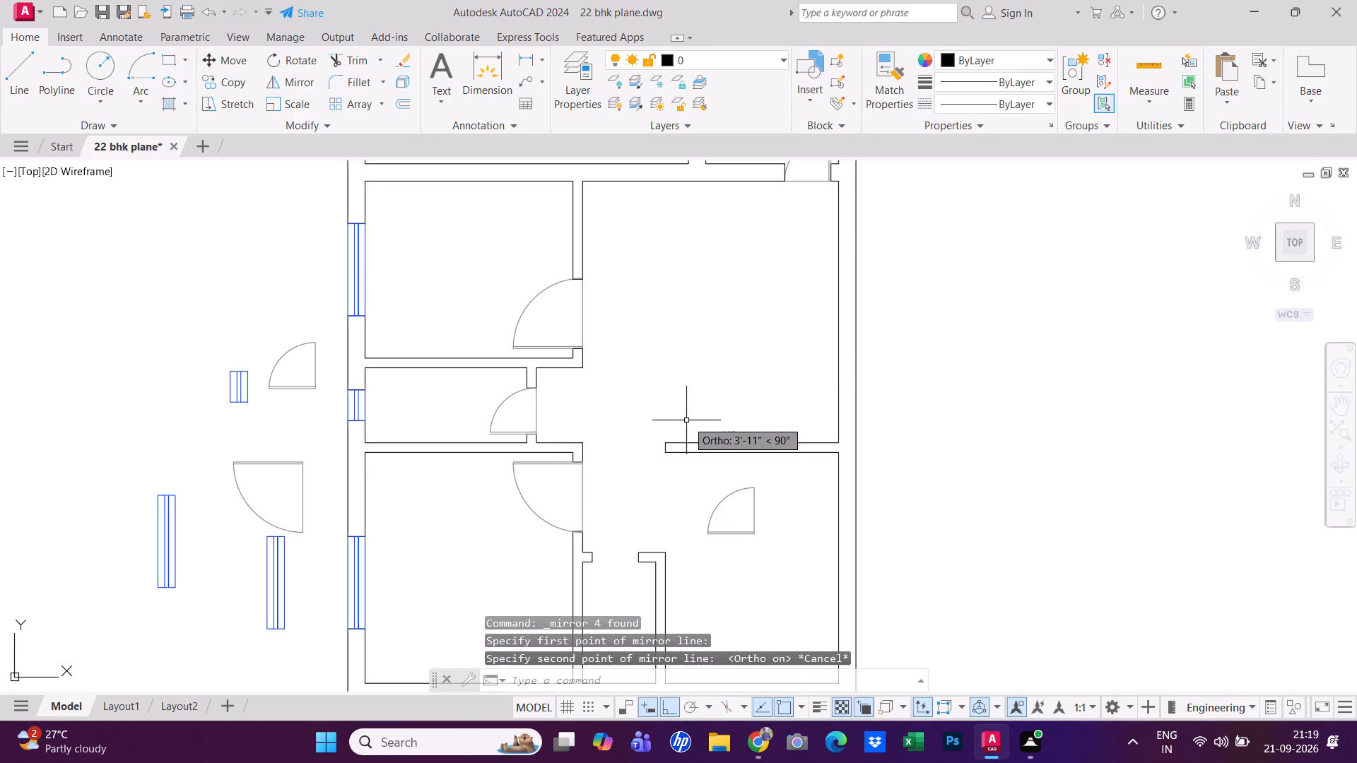
Rotate the grouped small door in the southeastern room by 90° about a point inside it.
left_click(714, 507)
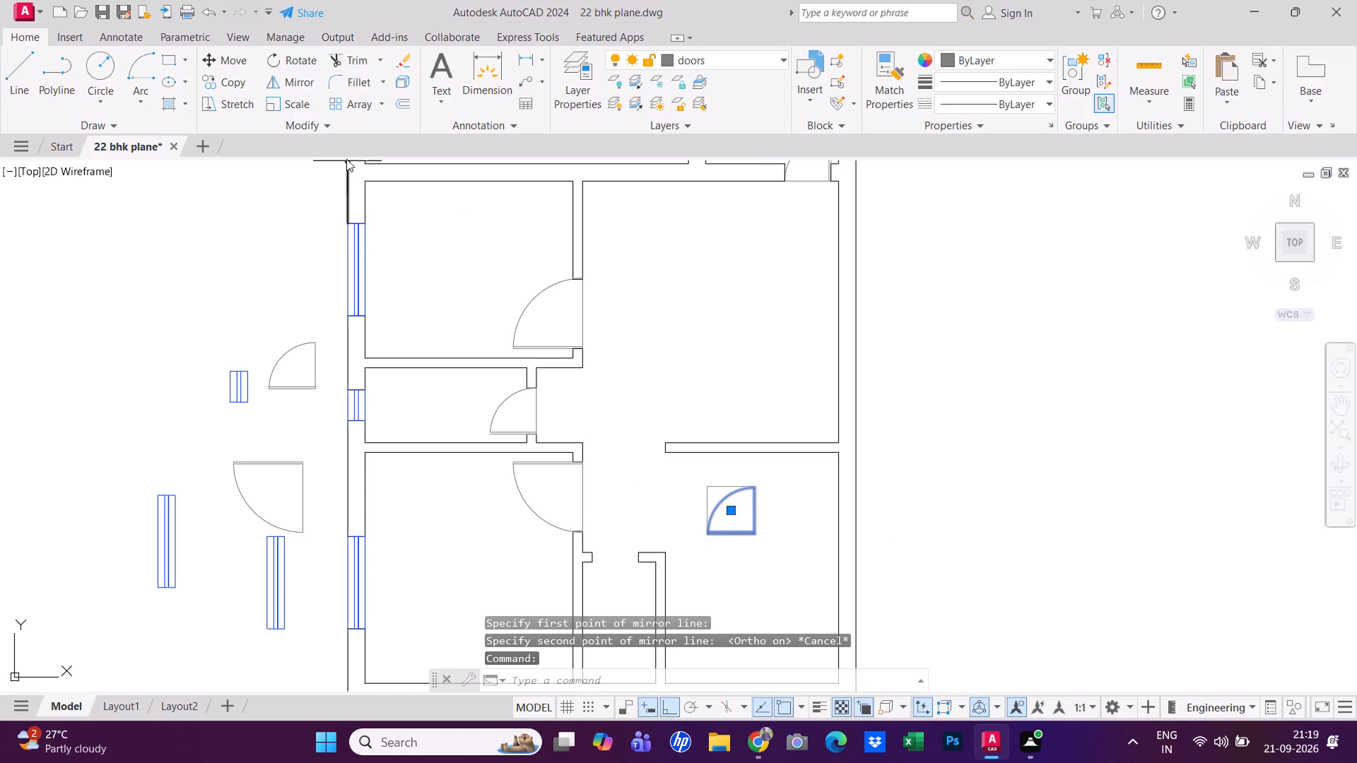
left_click(290, 57)
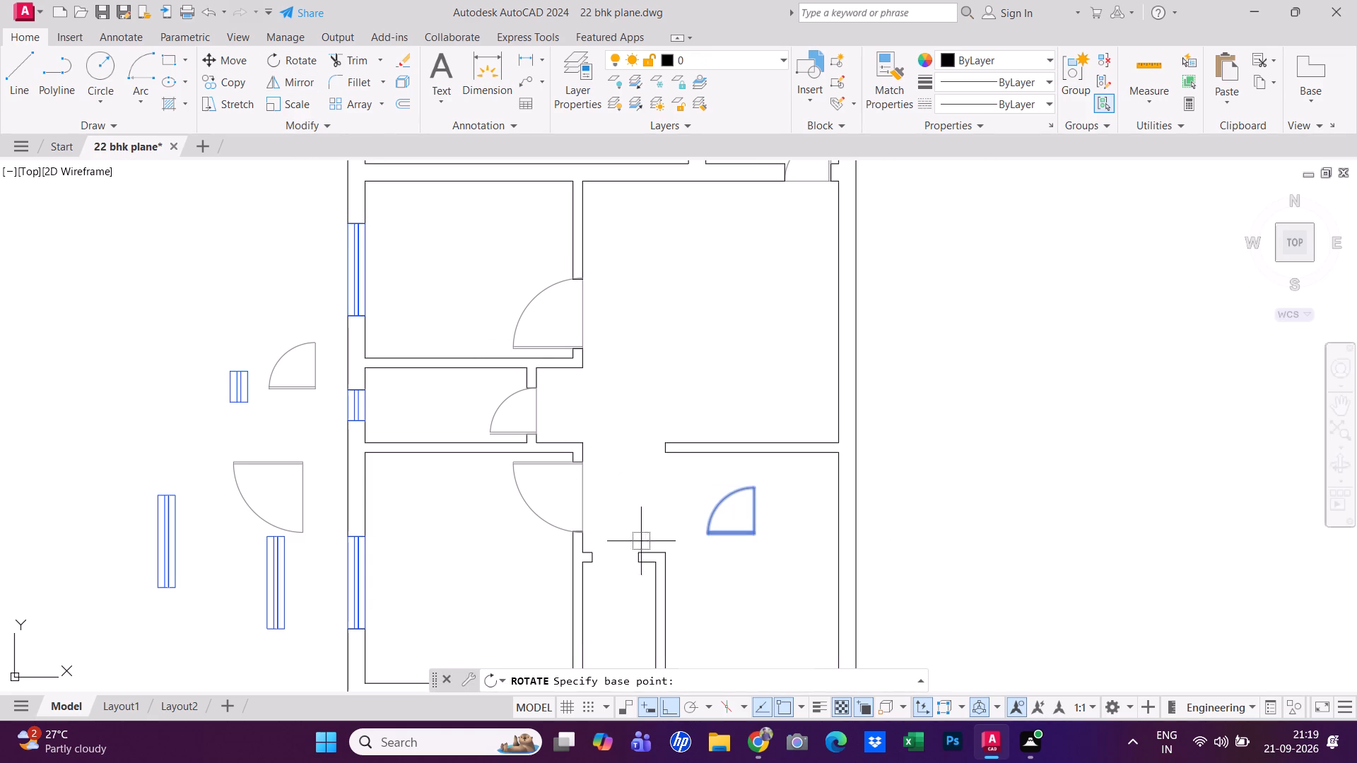
left_click(736, 503)
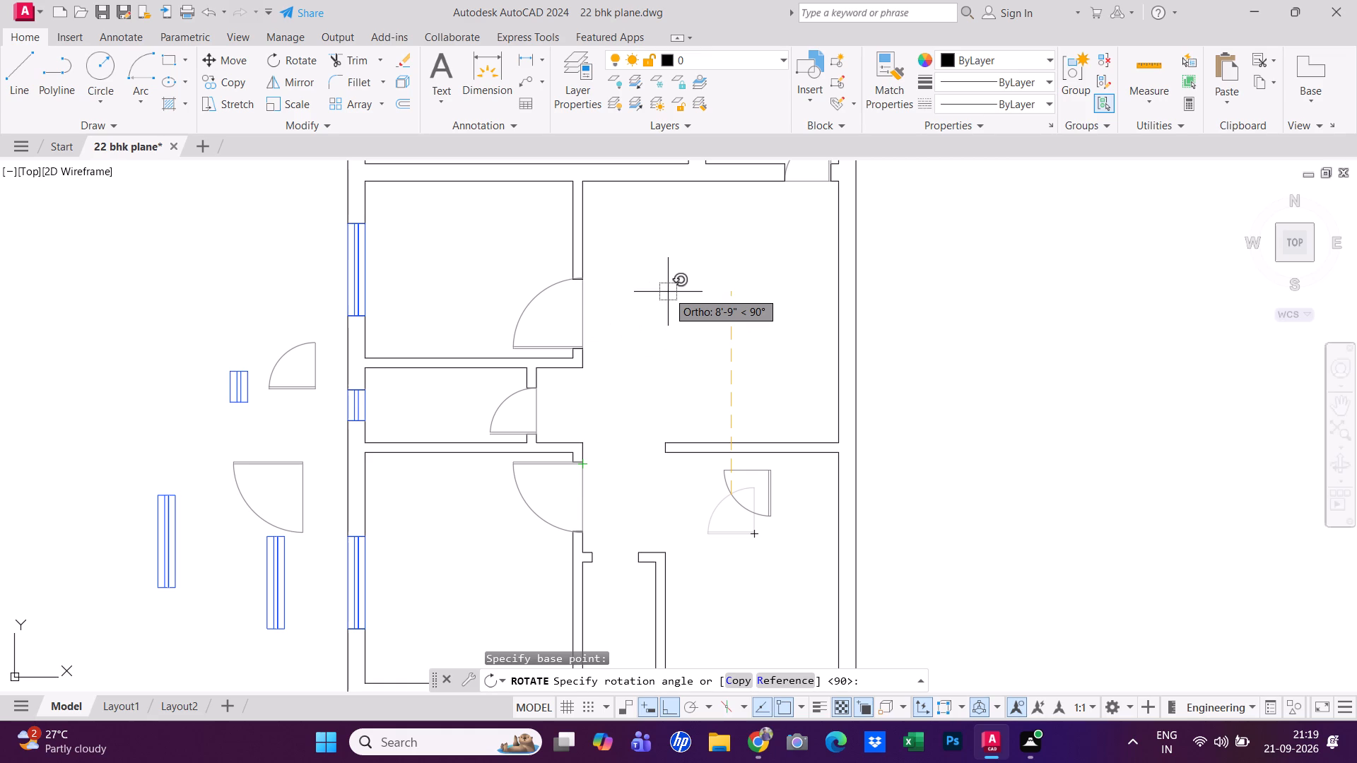
middle_click_drag(671, 295, 652, 387)
left_click(652, 365)
key("Escape")
middle_click_drag(672, 386, 670, 380)
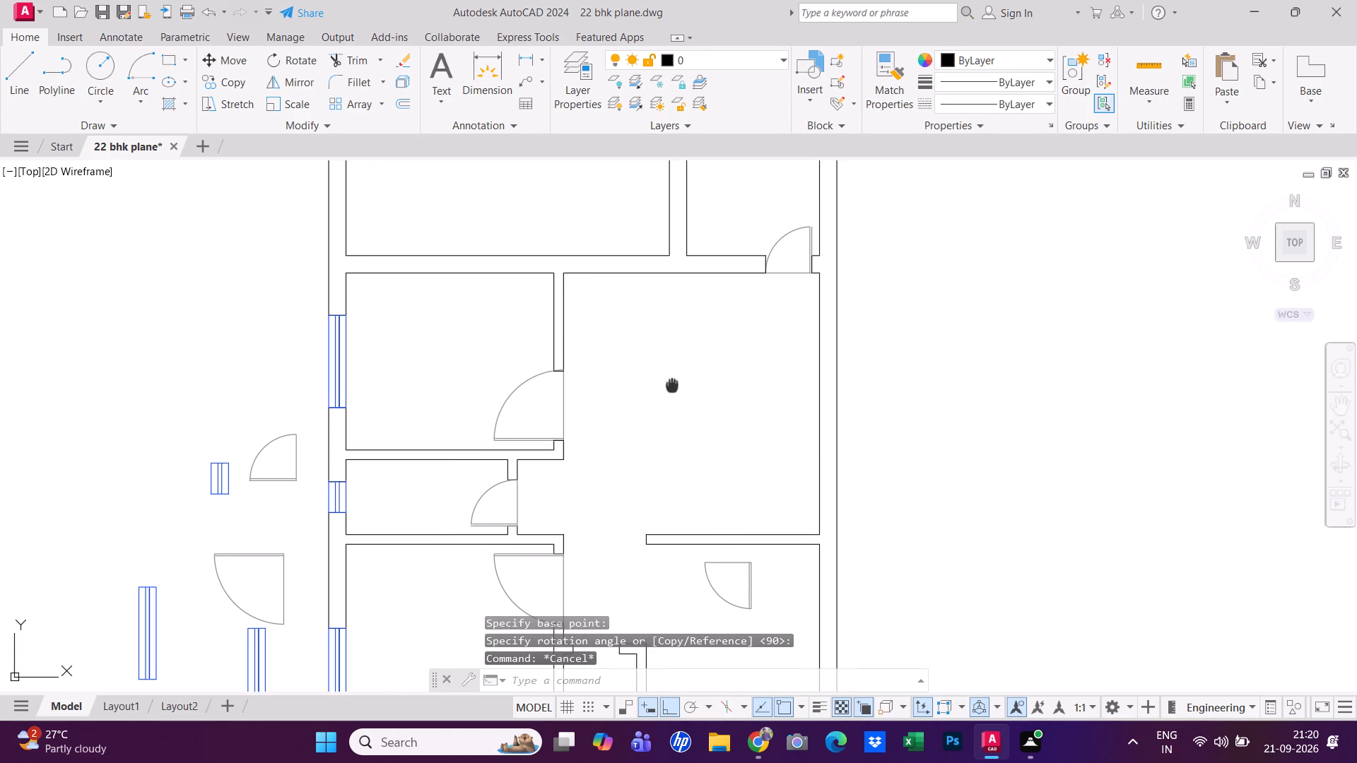
Mirror the small door southward across a horizontal line near its leaf's southern end, keeping the source door.
middle_click_drag(670, 380, 498, 250)
scroll(546, 519, "up", 1)
middle_click_drag(546, 519, 480, 449)
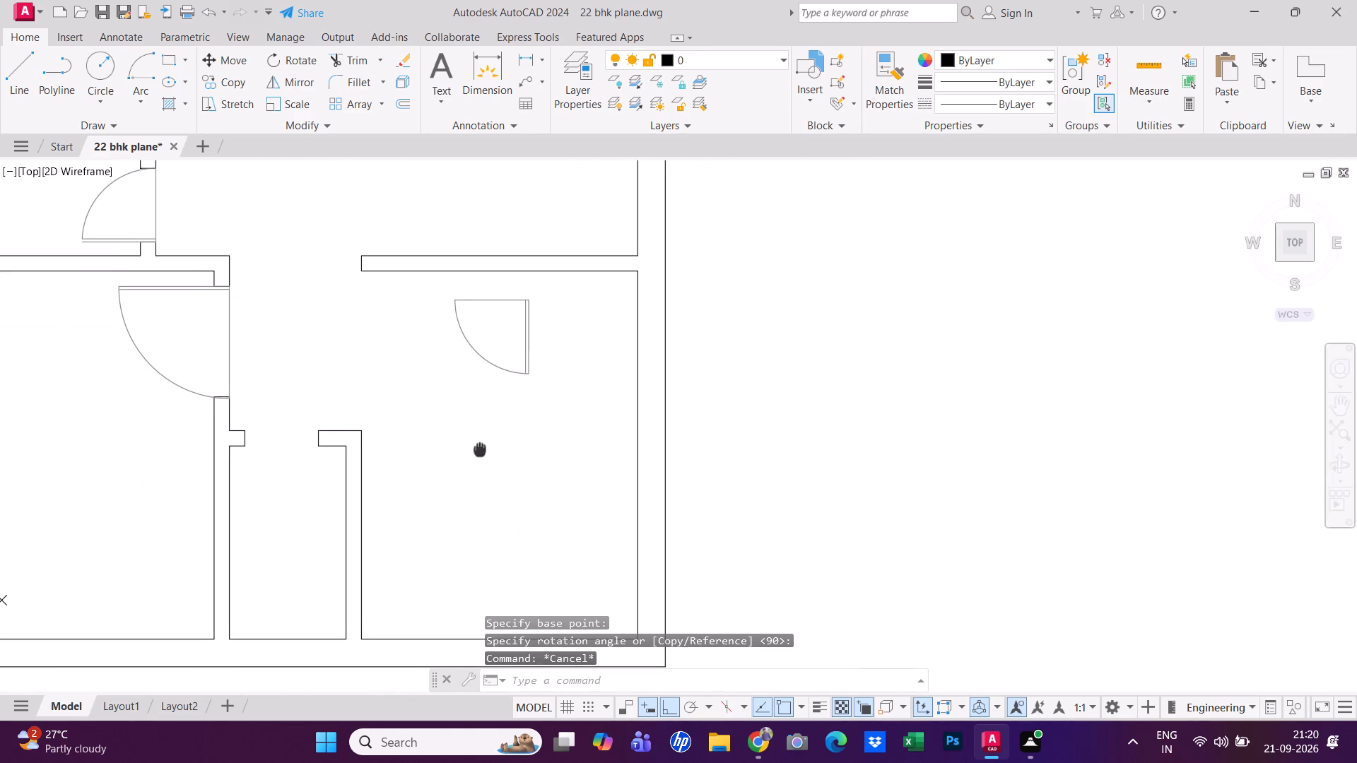
middle_click_drag(480, 449, 478, 449)
left_click(528, 369)
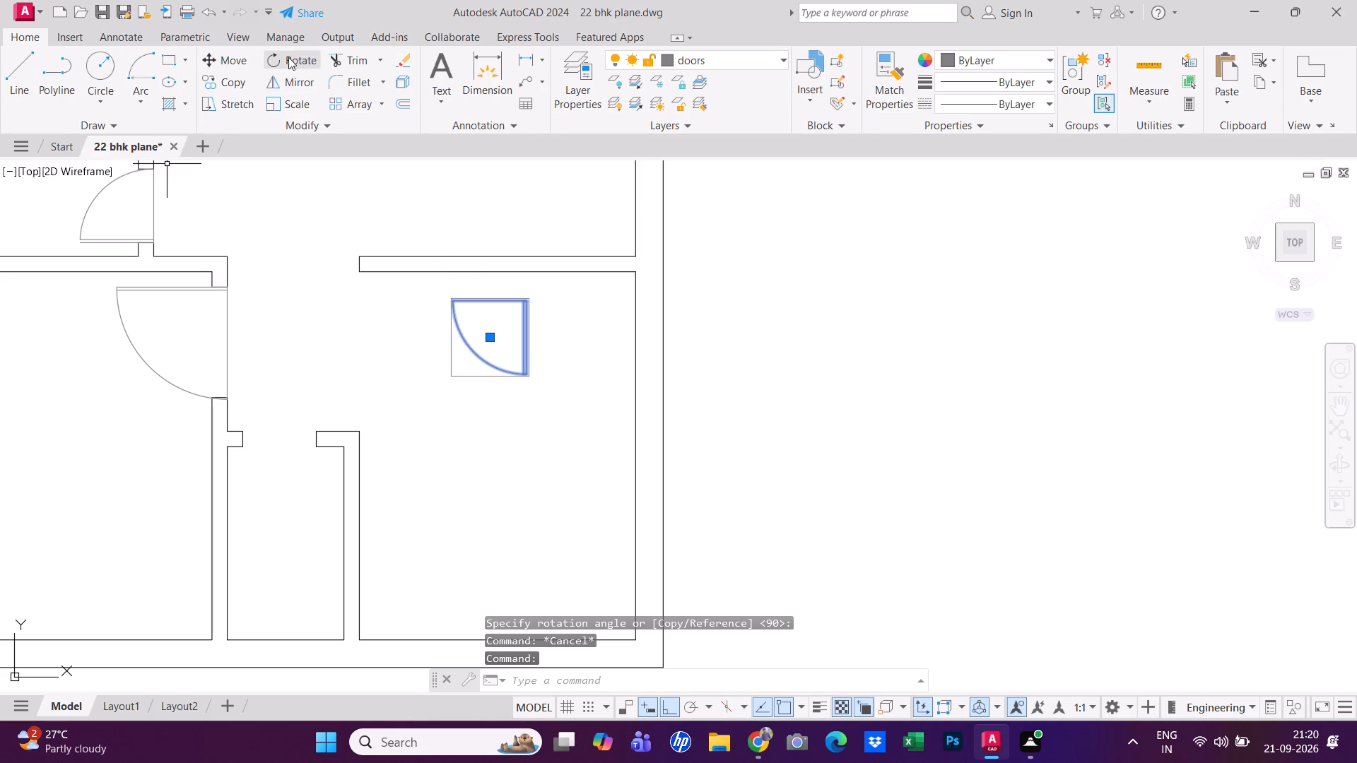
left_click(289, 87)
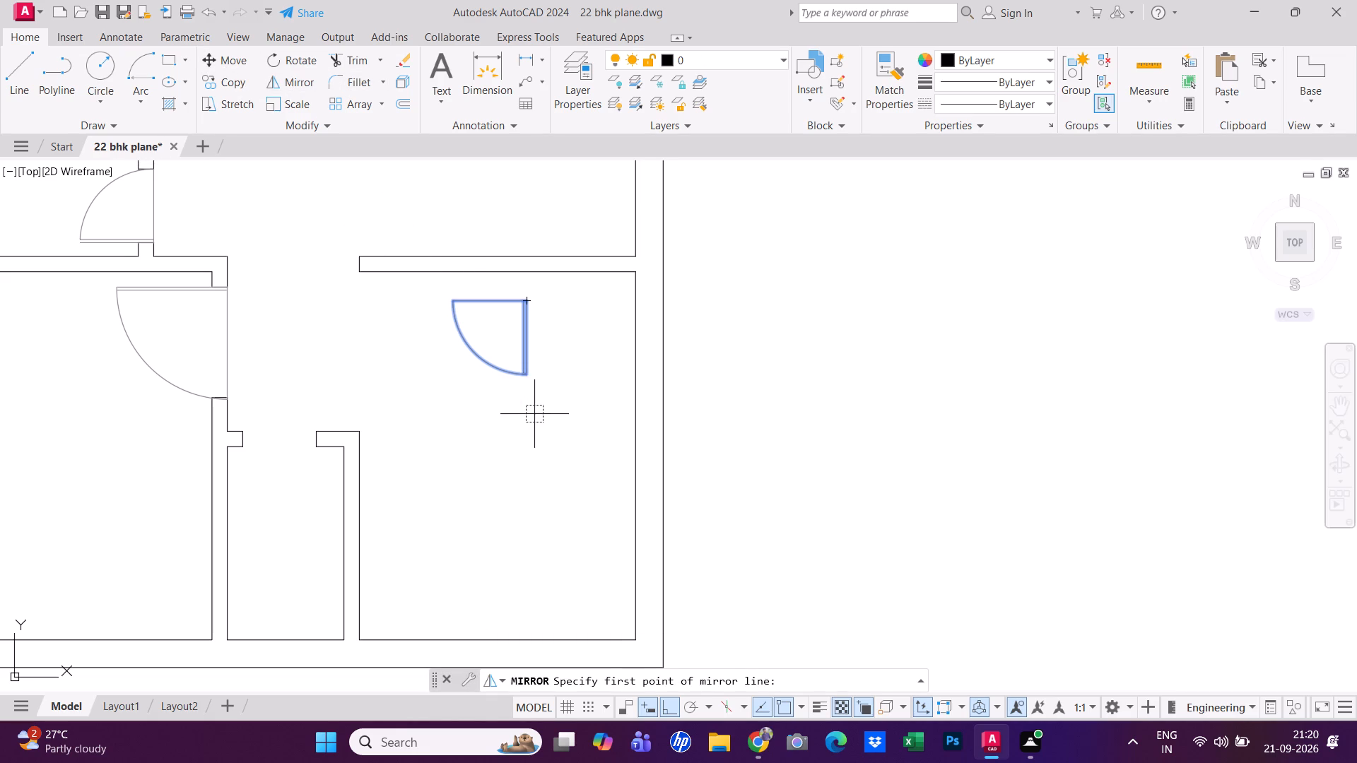
left_click(514, 367)
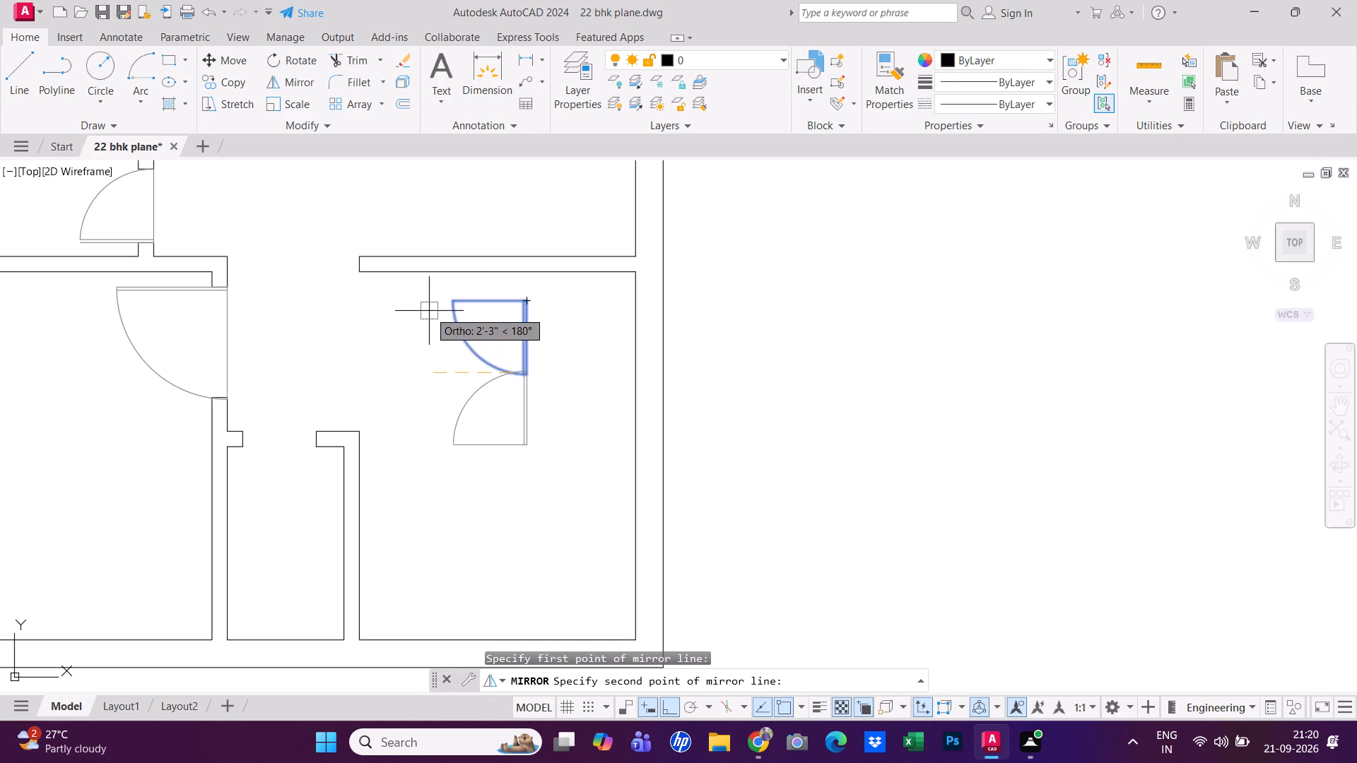
left_click(429, 311)
scroll(491, 459, "down", 3)
scroll(490, 437, "up", 2)
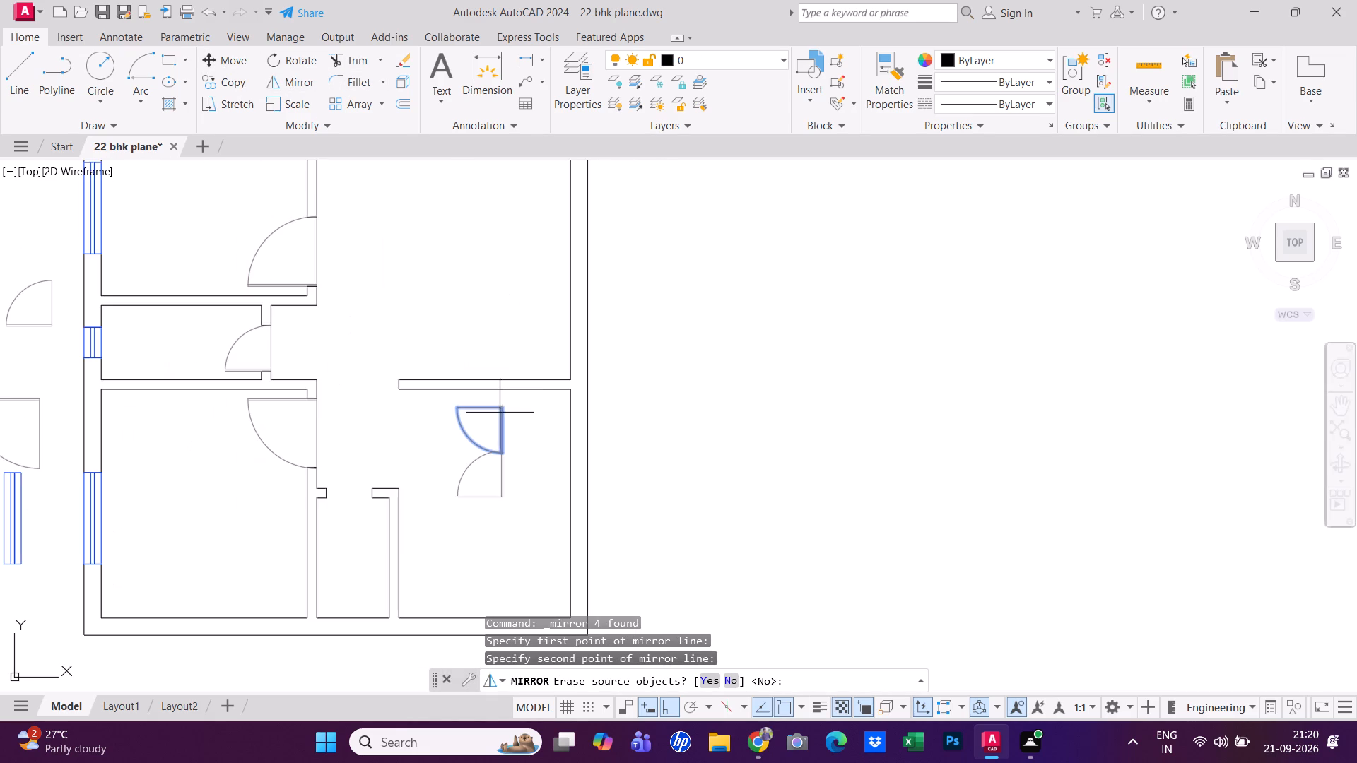
left_click(731, 685)
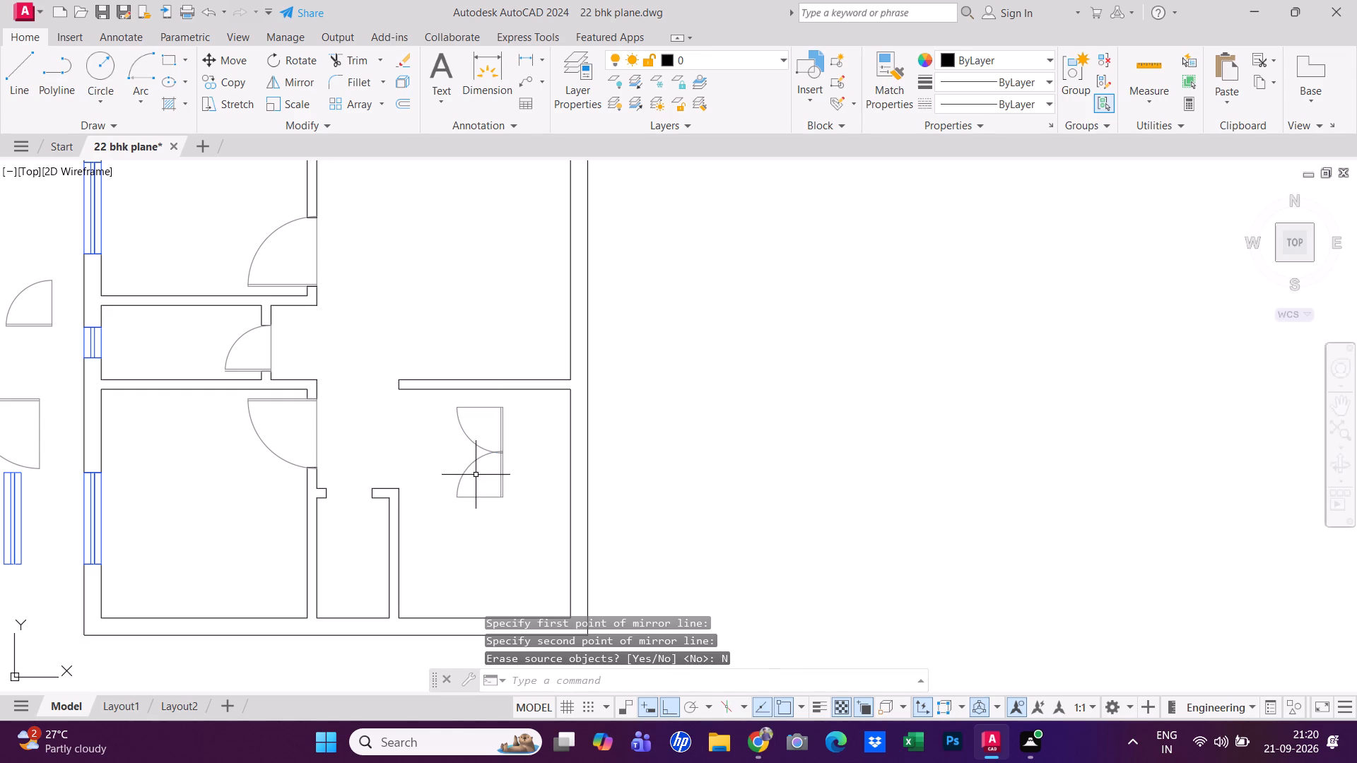
left_click(475, 461)
scroll(476, 525, "up", 2)
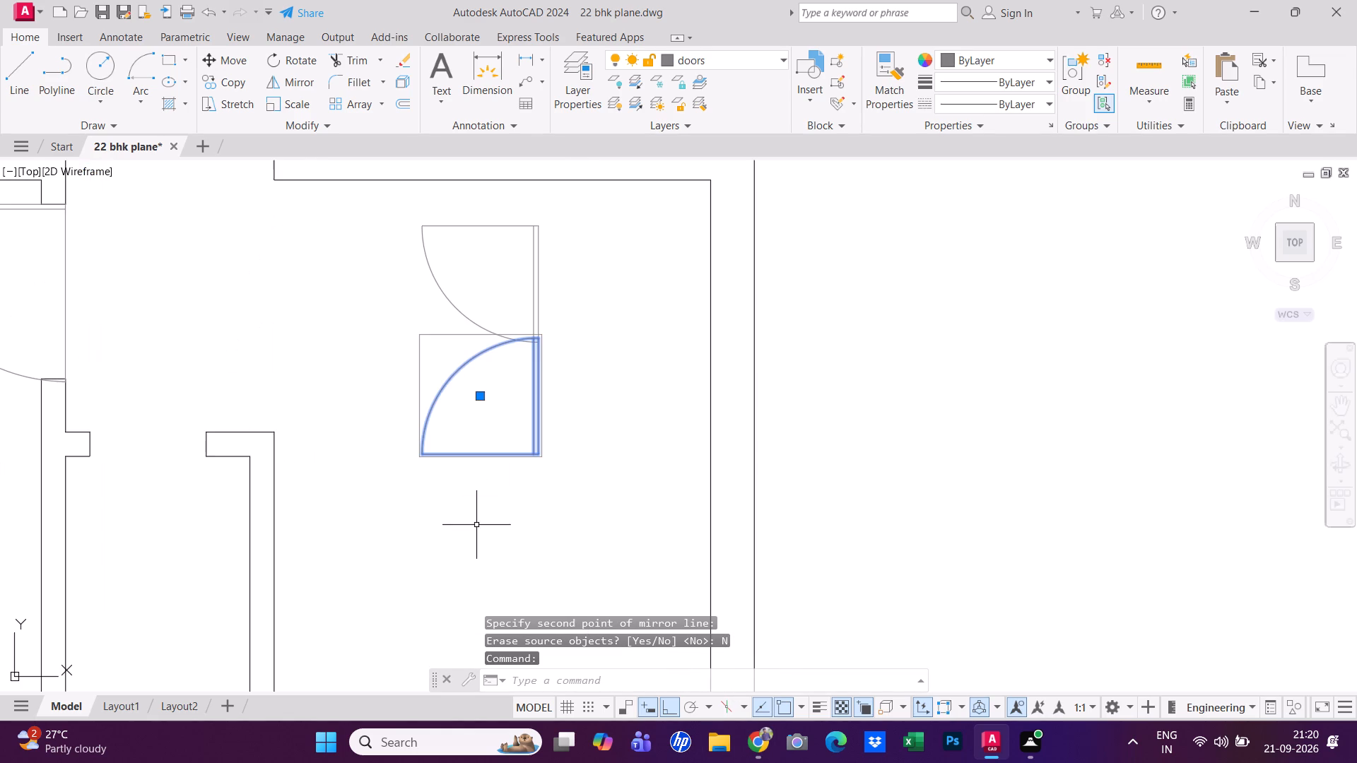
scroll(481, 521, "down", 3)
key("Escape")
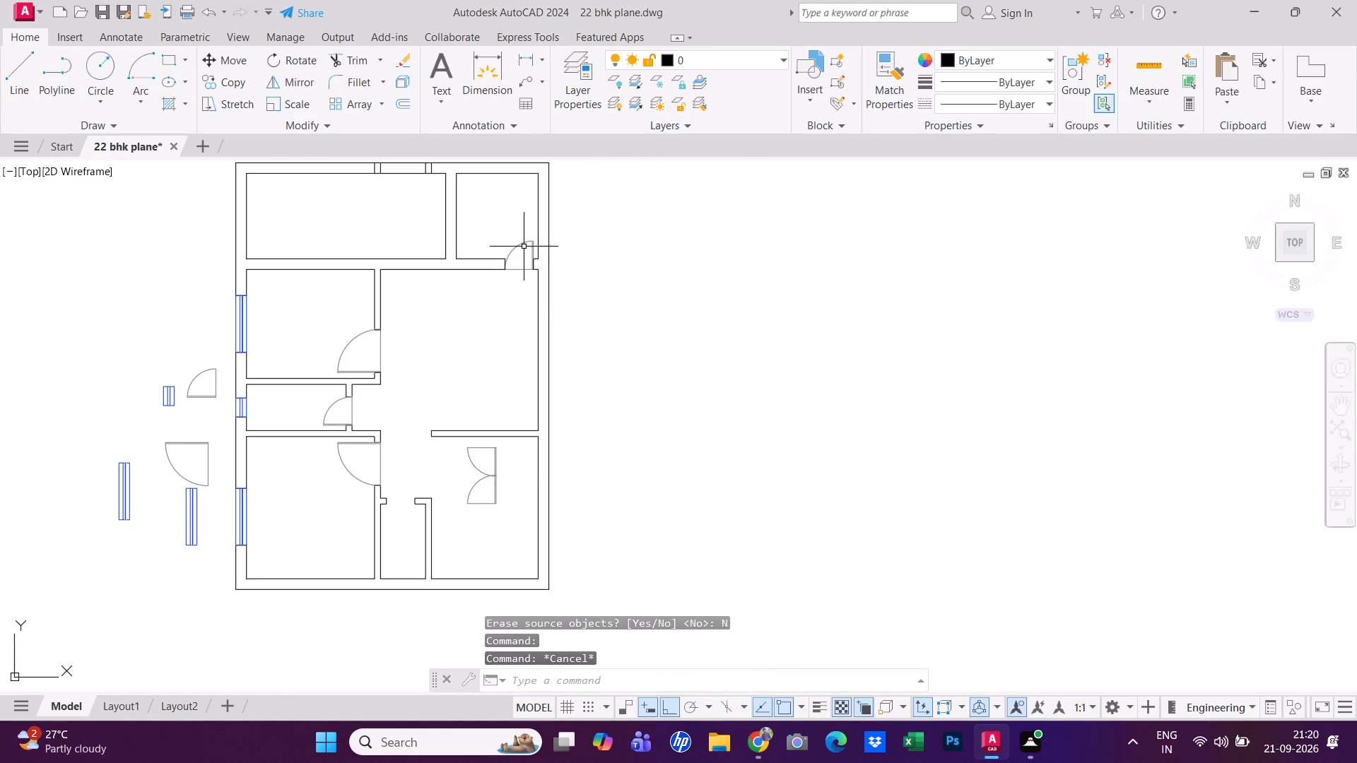
Erase the existing door in the northeastern room's south-wall opening.
left_click(521, 245)
type("e")
key("space")
key("Escape")
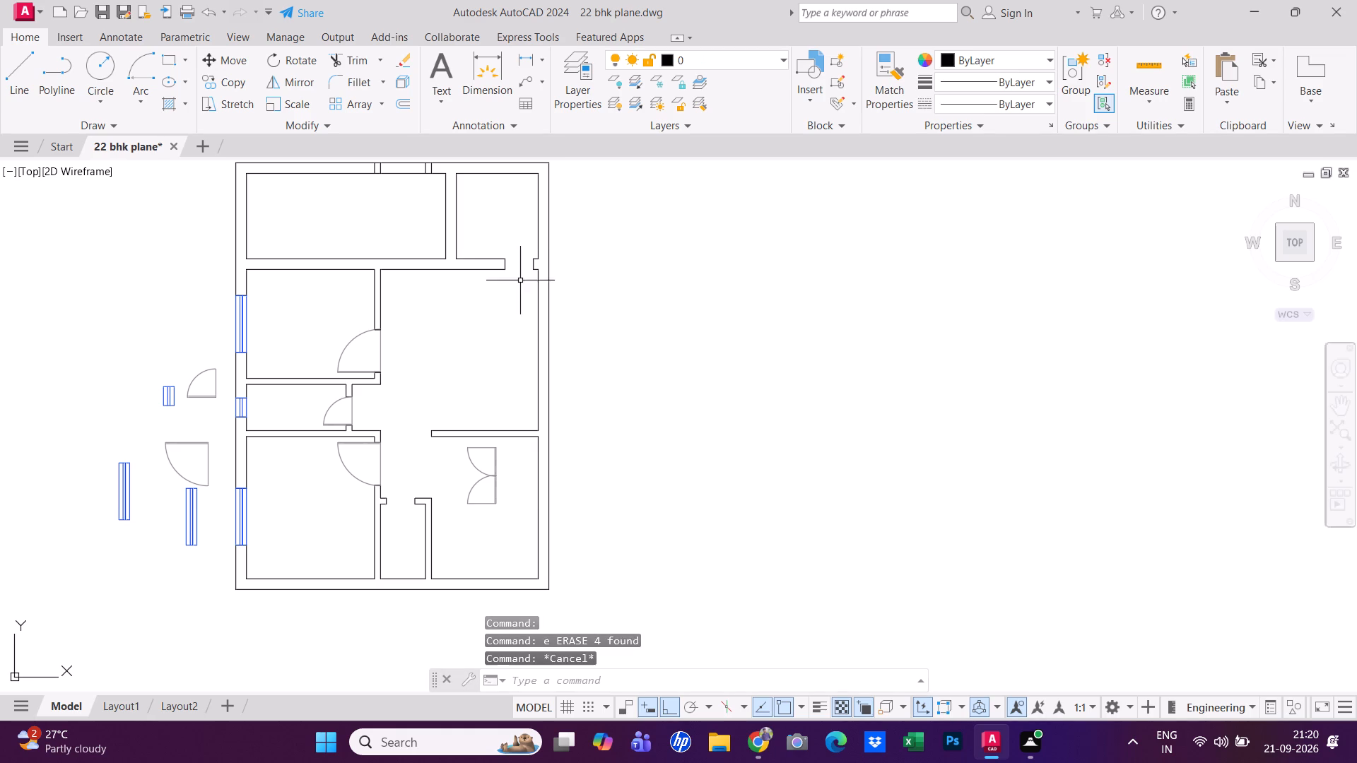
key("Escape")
Move the mirrored door by its southeast corner to the southern corner of the northeastern room opening's east jamb, with Ortho off.
left_click(473, 492)
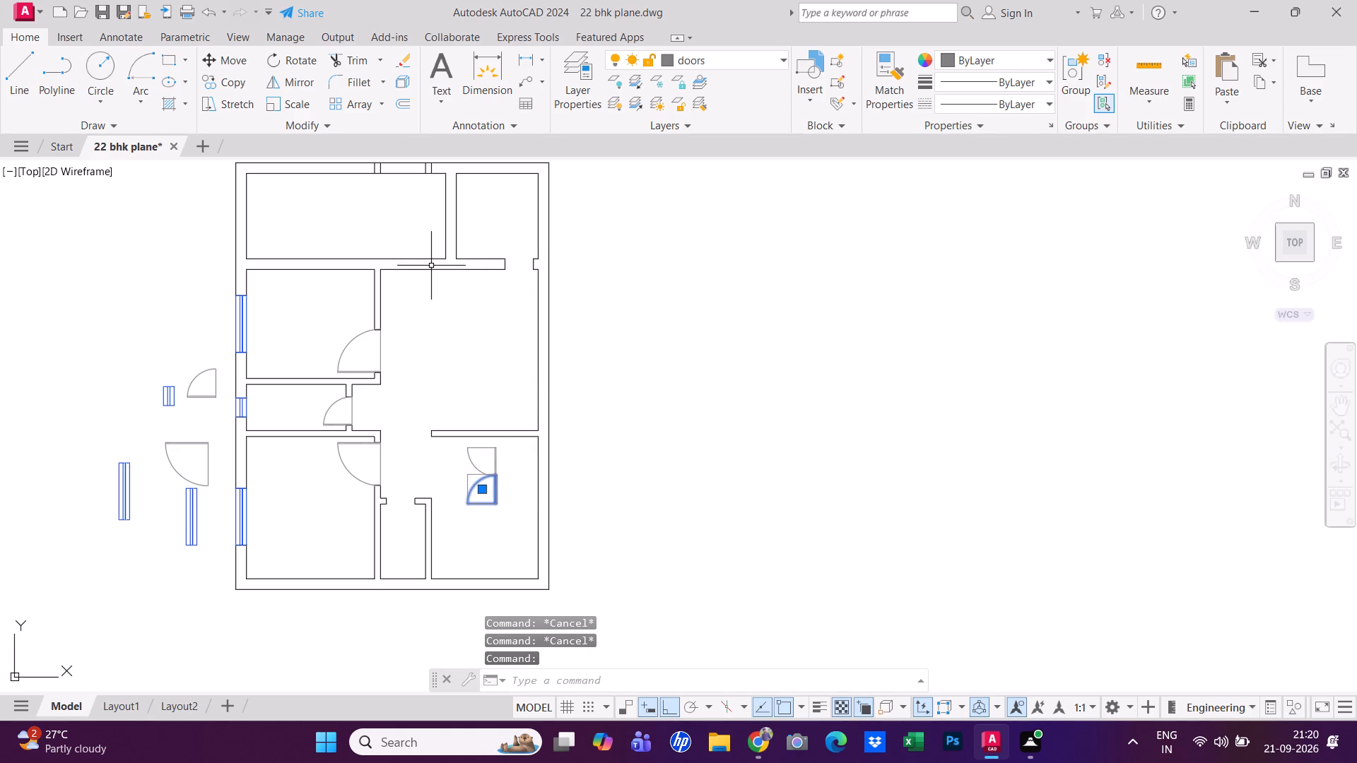
left_click(218, 60)
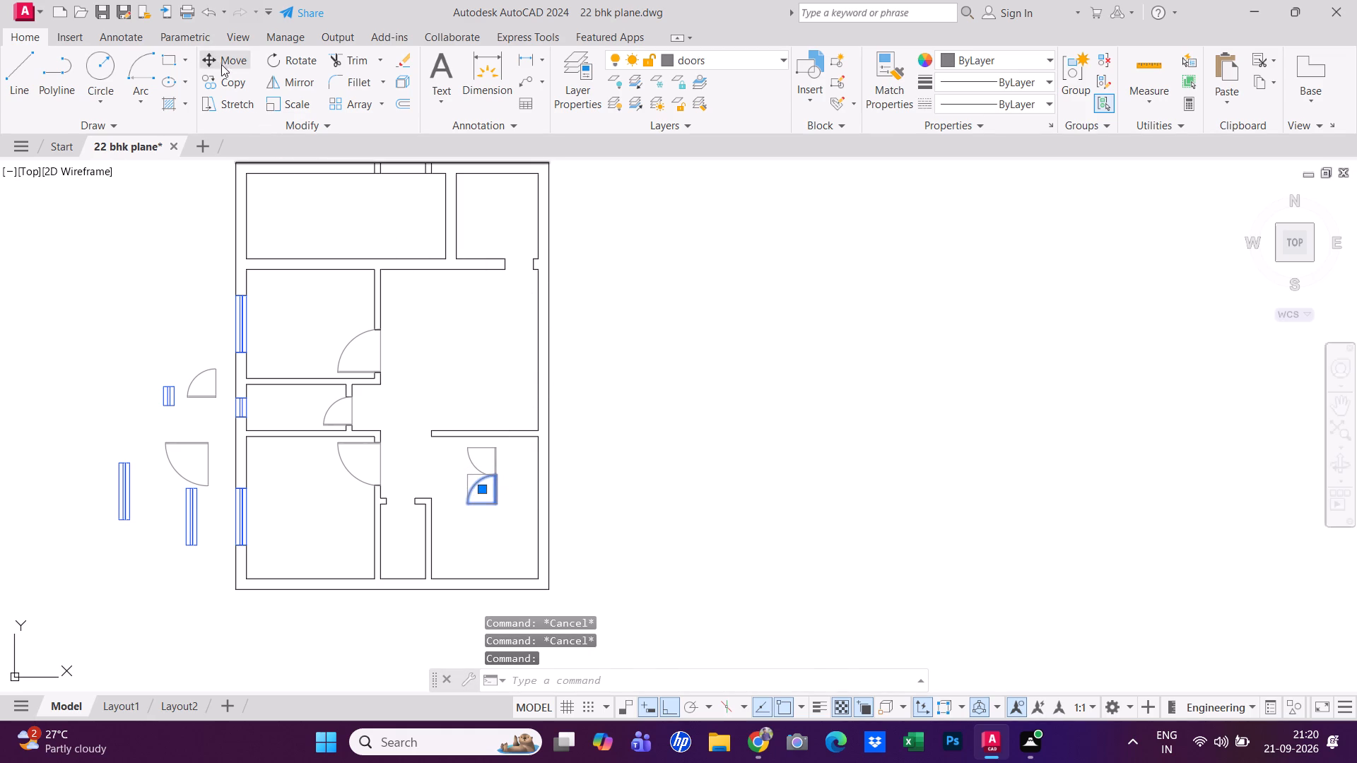
scroll(497, 542, "up", 4)
scroll(481, 447, "up", 3)
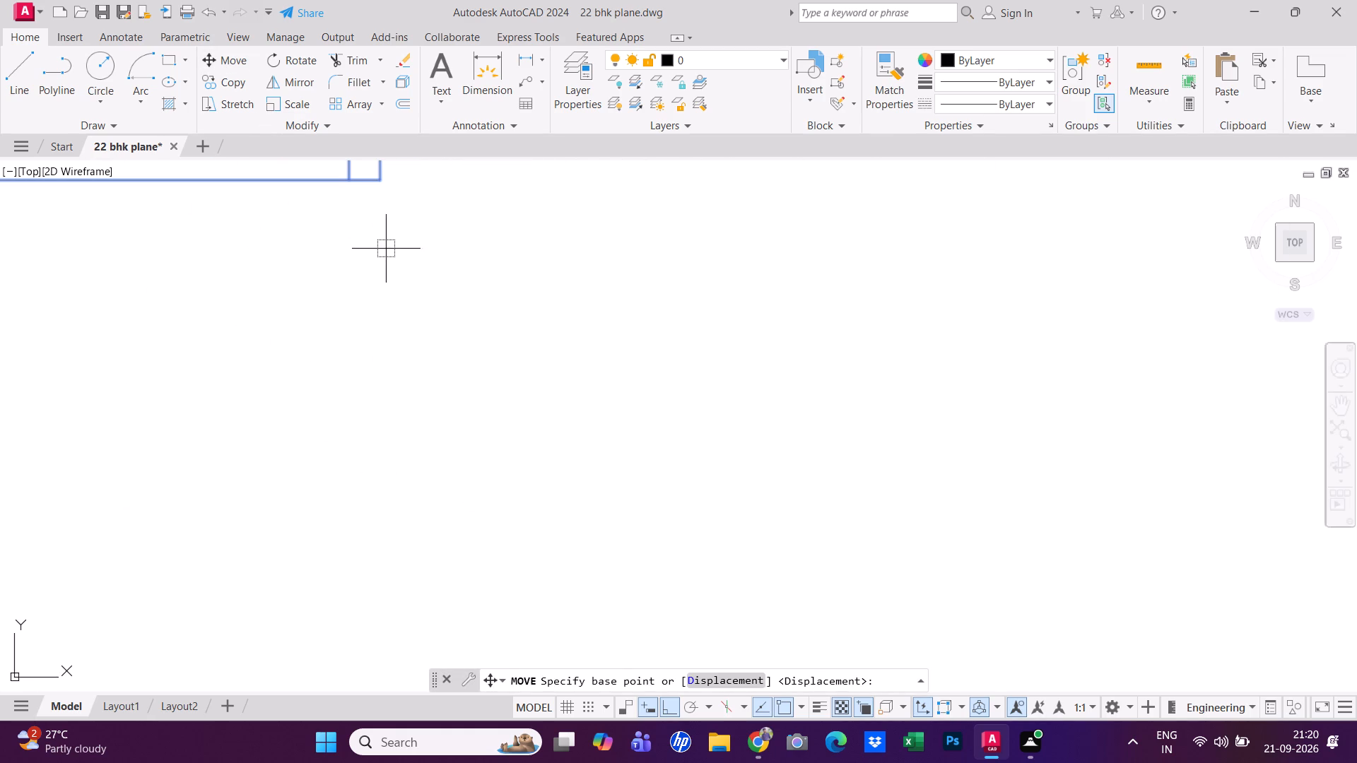
middle_click_drag(422, 343, 445, 604)
scroll(452, 605, "down", 3)
scroll(431, 555, "up", 2)
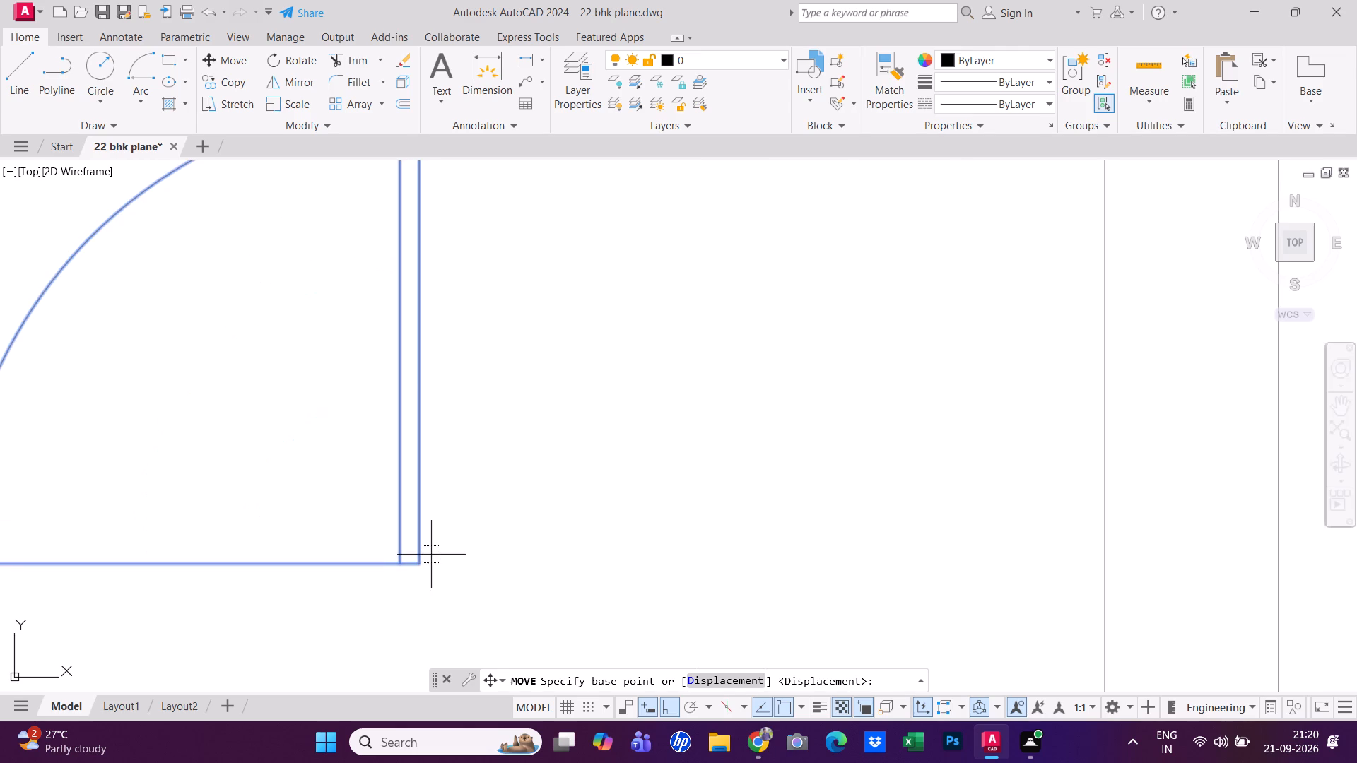
left_click(423, 564)
middle_click_drag(509, 487, 508, 694)
scroll(516, 696, "down", 2)
scroll(516, 697, "up", 1)
scroll(514, 697, "down", 2)
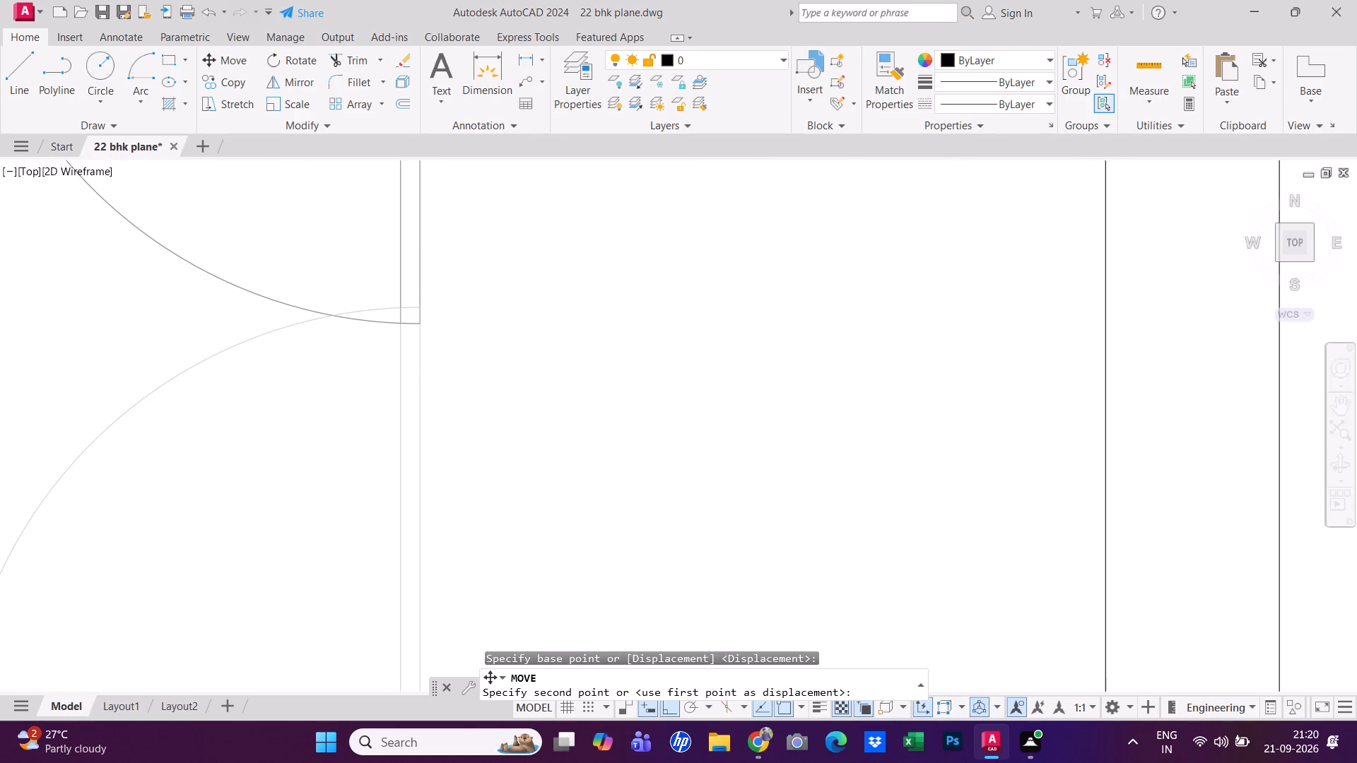
scroll(493, 508, "down", 1)
scroll(493, 507, "up", 1)
scroll(493, 507, "down", 7)
scroll(521, 422, "down", 2)
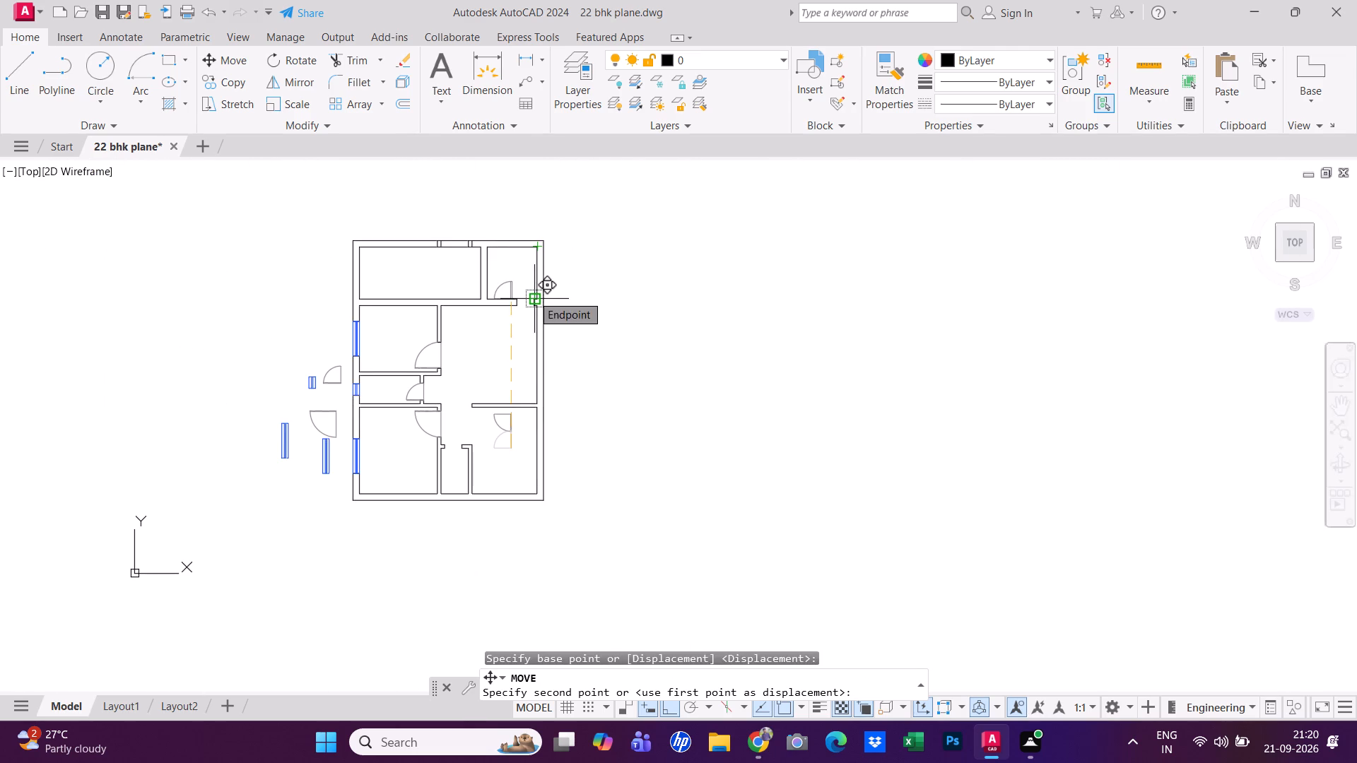
key("ctrl+F8")
scroll(524, 295, "up", 2)
scroll(524, 295, "down", 1)
scroll(524, 295, "up", 1)
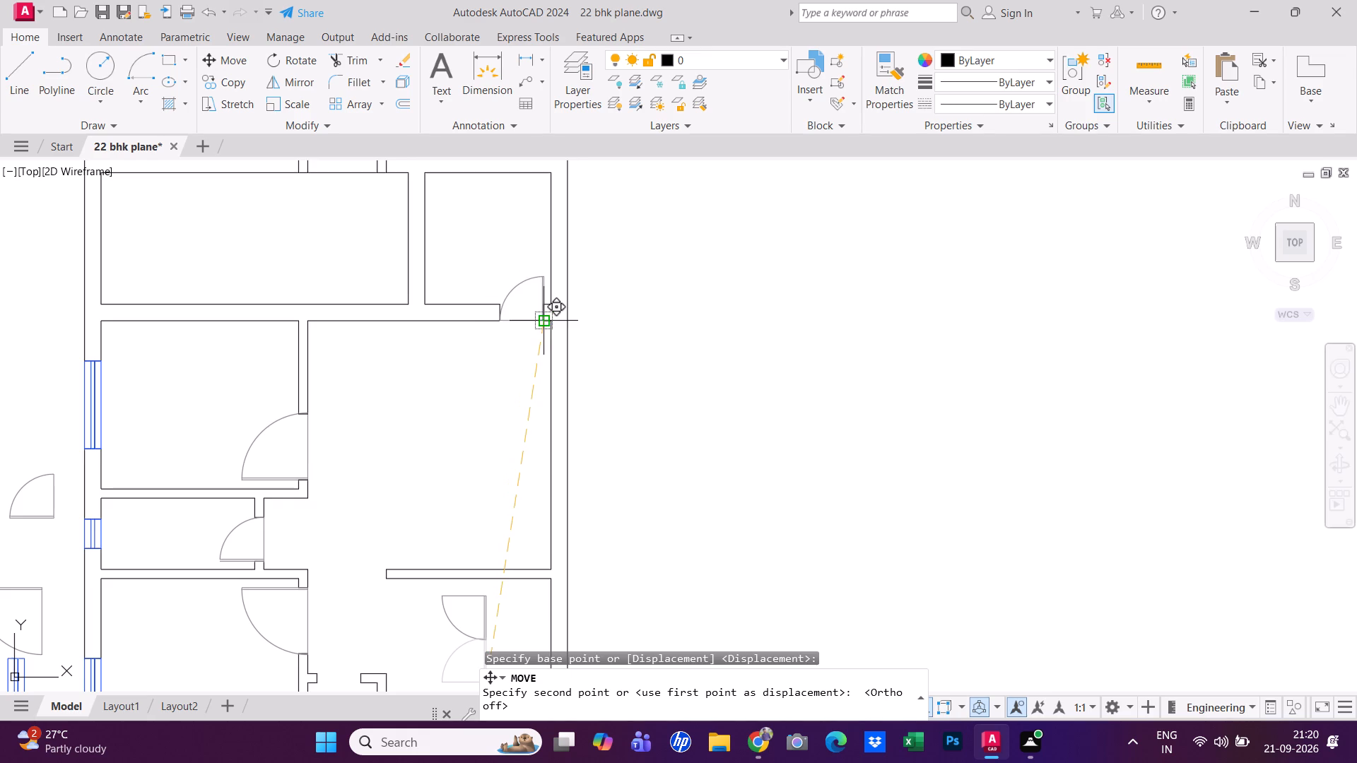
scroll(541, 326, "up", 5)
left_click(541, 276)
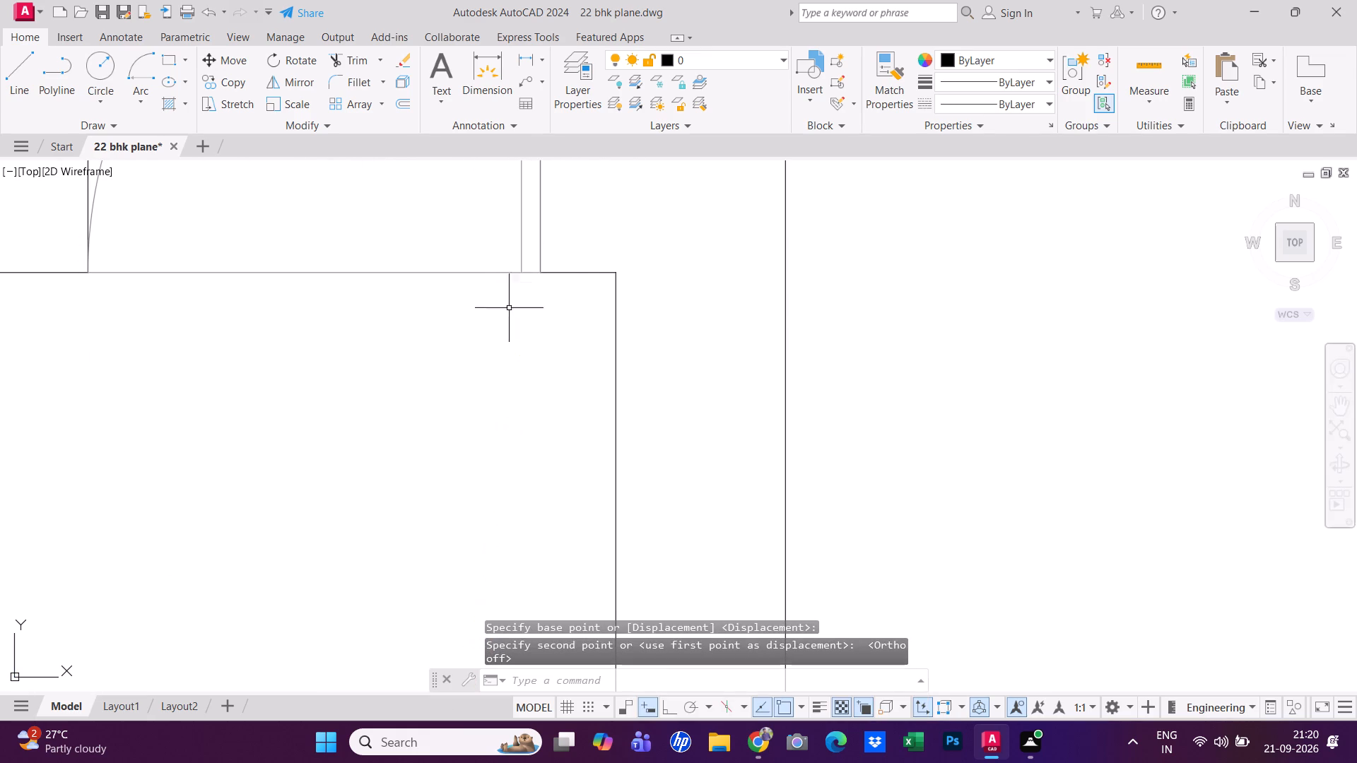
scroll(468, 369, "down", 7)
middle_click_drag(475, 388, 472, 274)
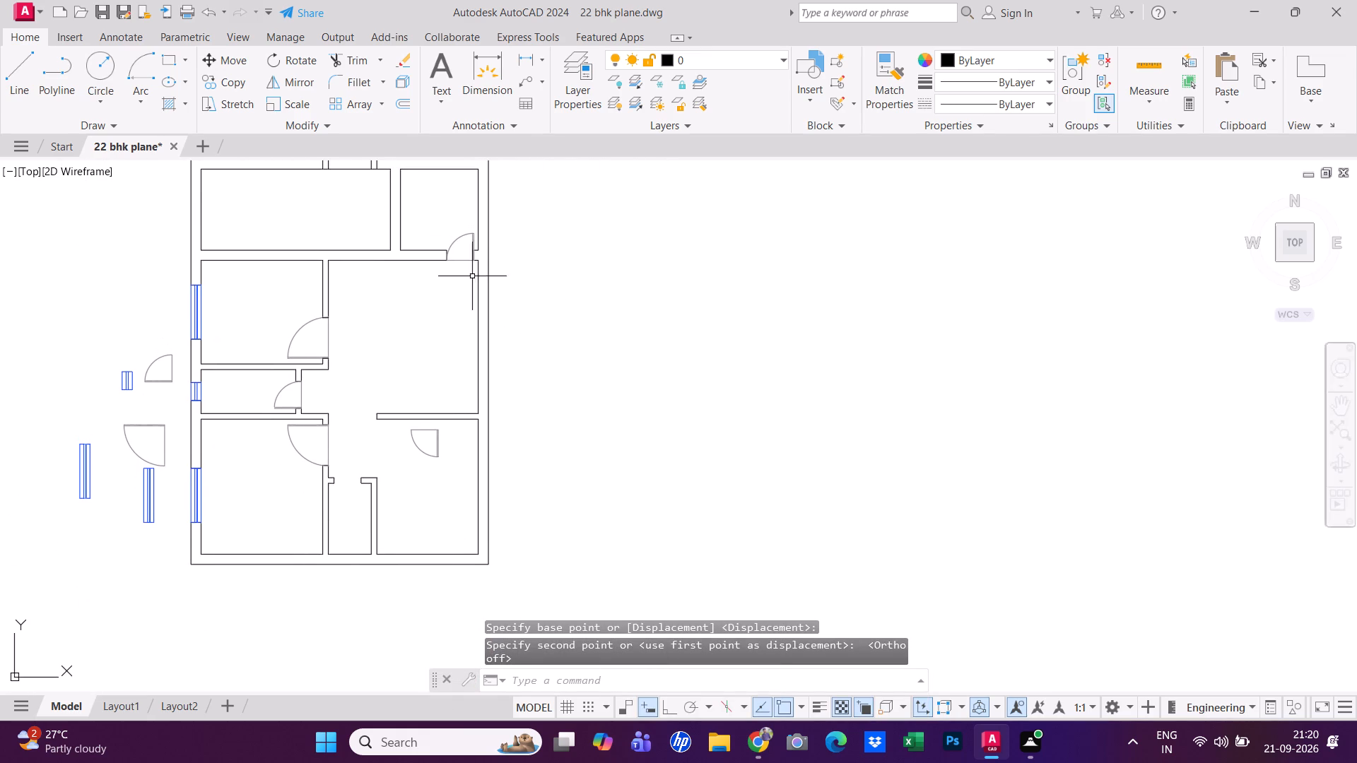
Mirror the small door in the southeastern room across a vertical line through its swing arc, erasing the source door.
key("grave")
key("grave")
key("grave")
scroll(440, 459, "up", 1)
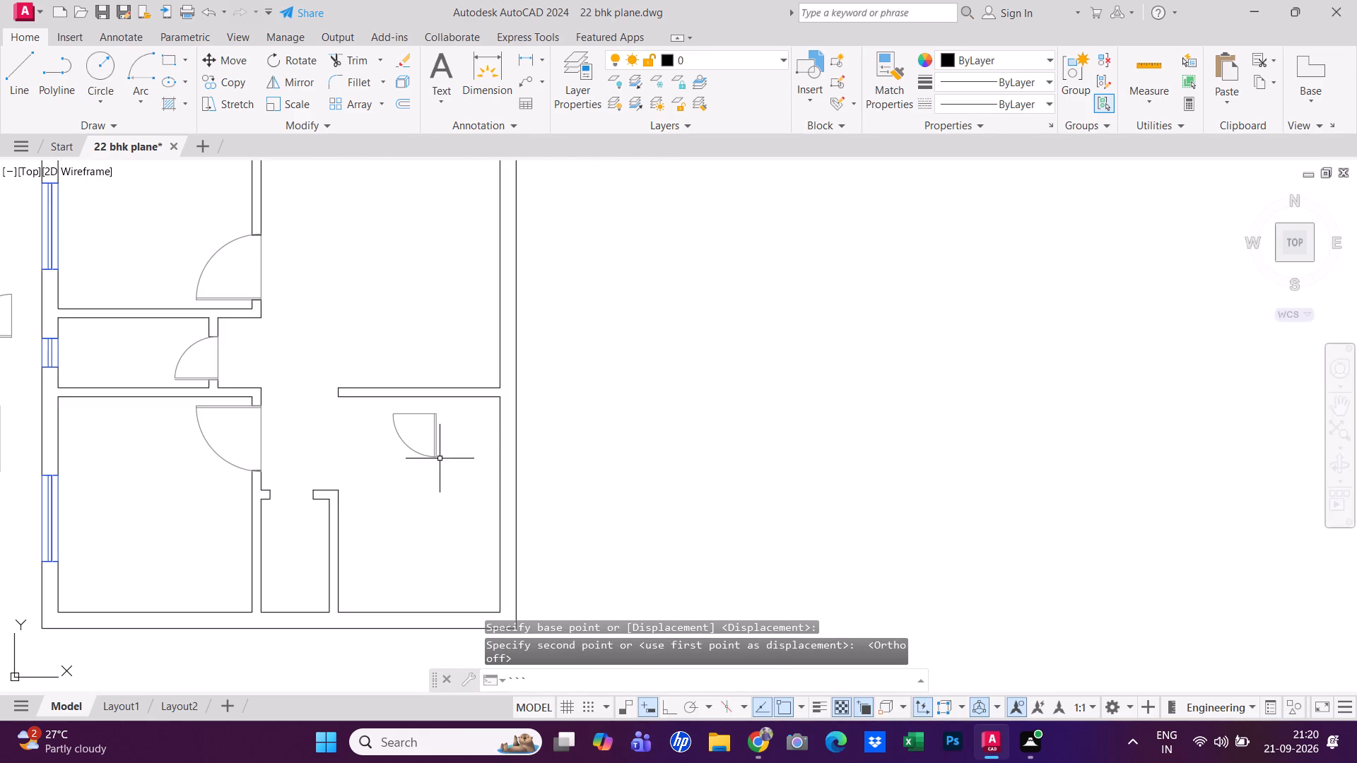
scroll(435, 481, "up", 2)
scroll(437, 446, "down", 2)
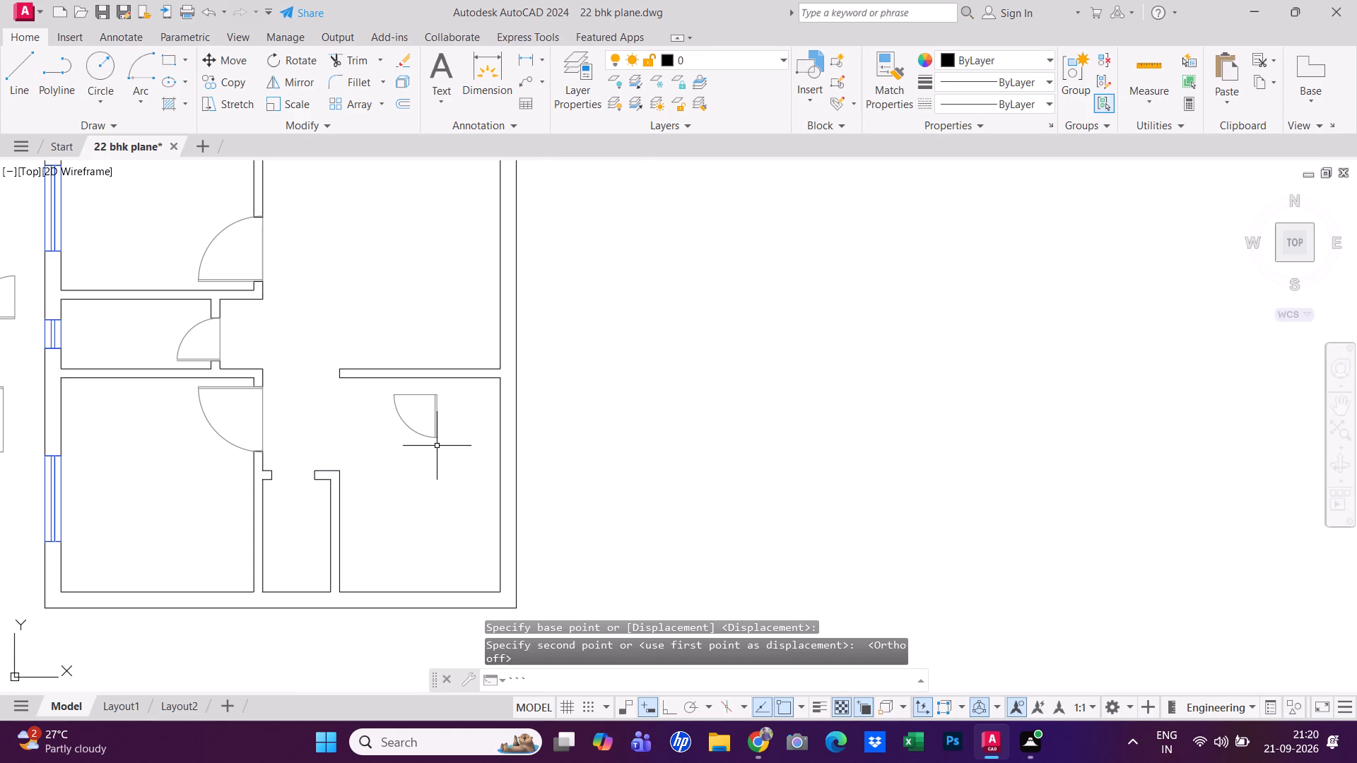
scroll(436, 439, "up", 1)
left_click(435, 430)
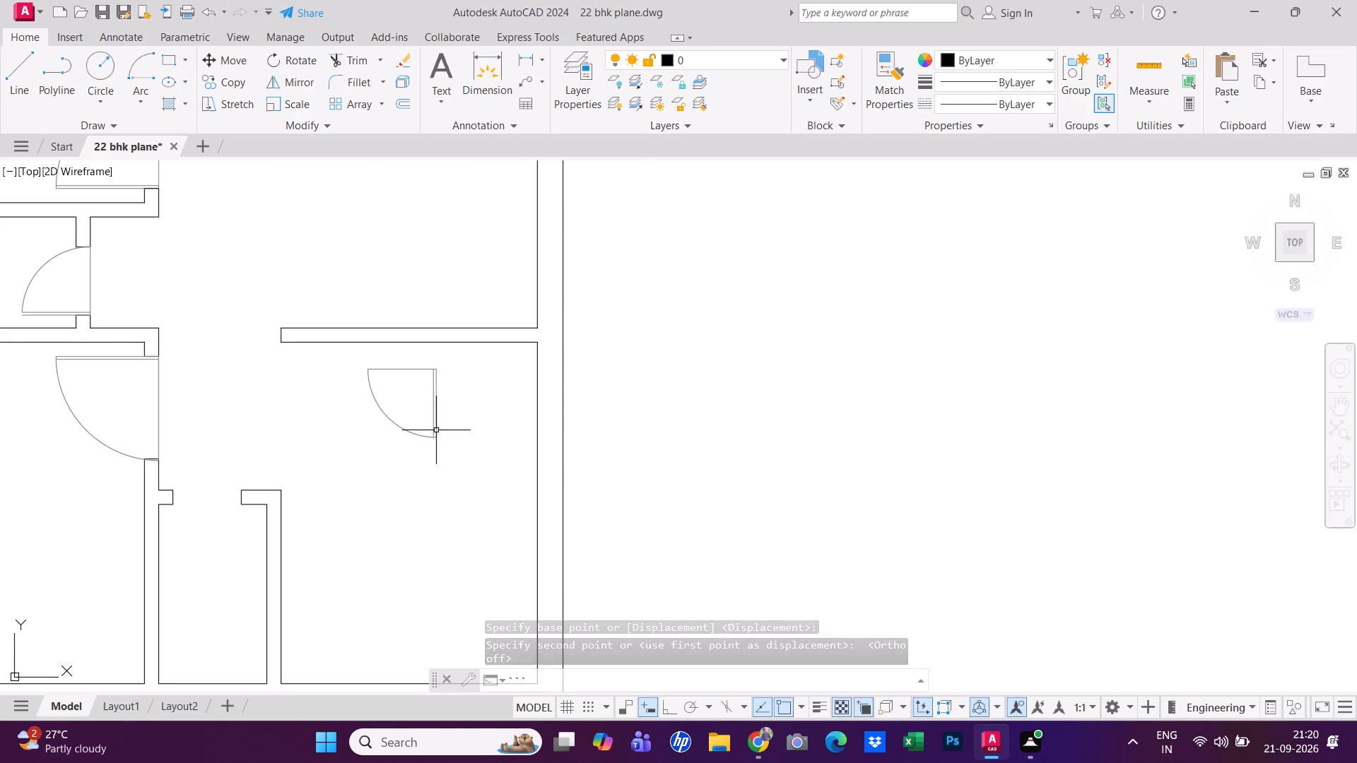
left_click(438, 371)
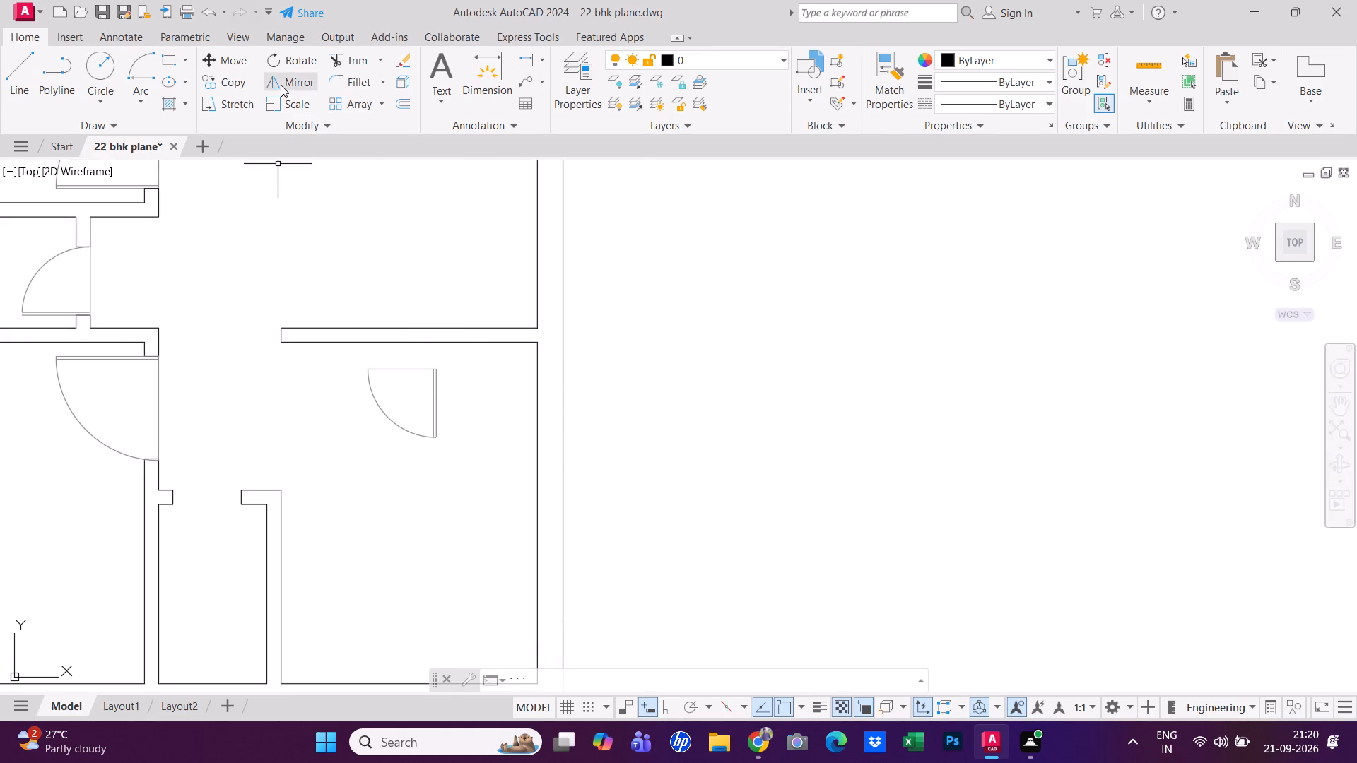
left_click(281, 85)
left_click(406, 369)
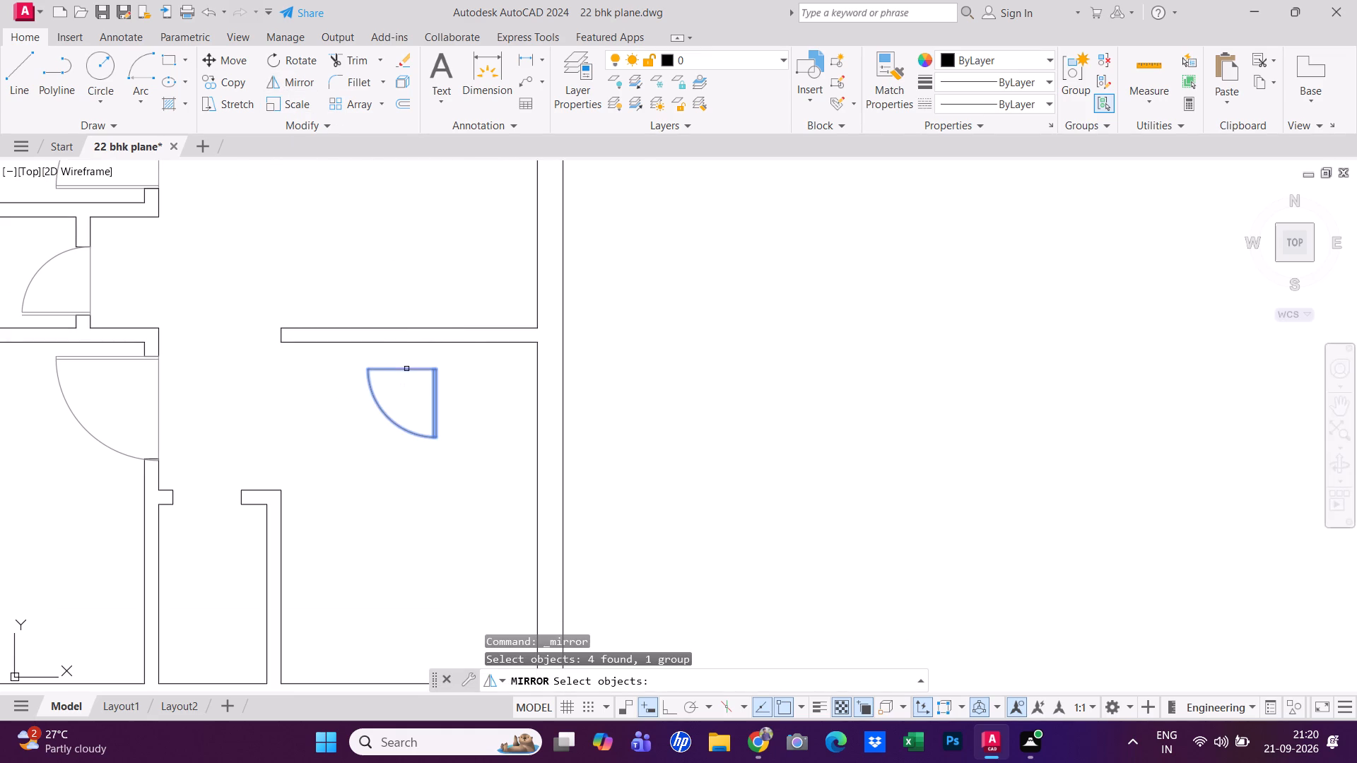
key("space")
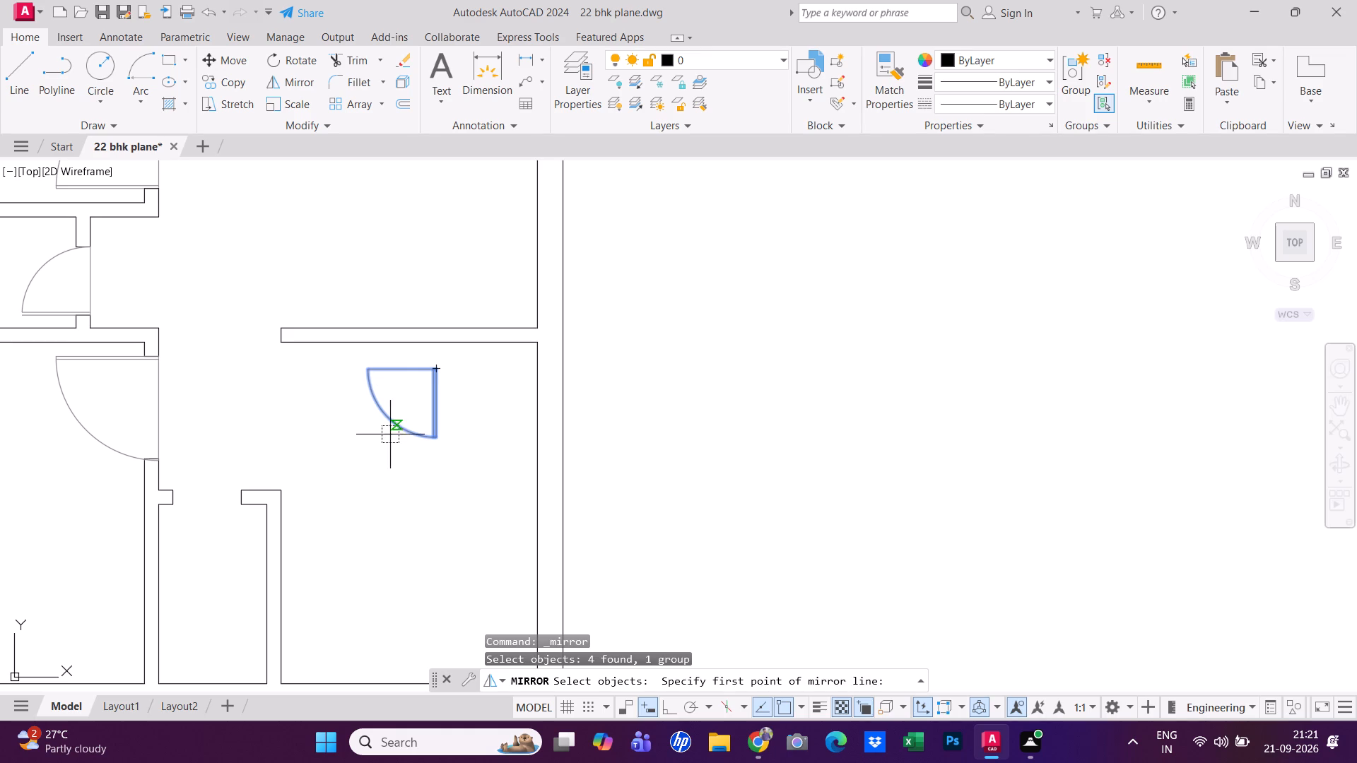
left_click(400, 429)
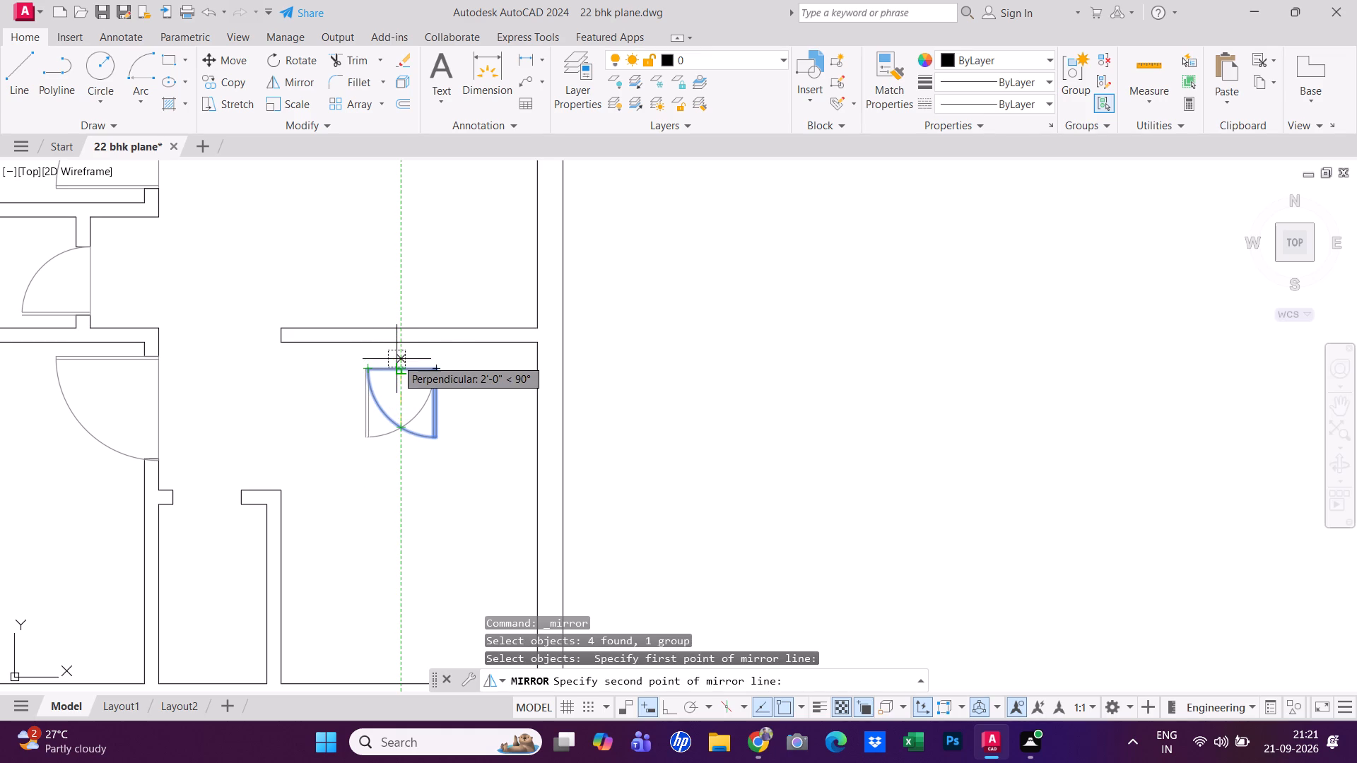
left_click(409, 280)
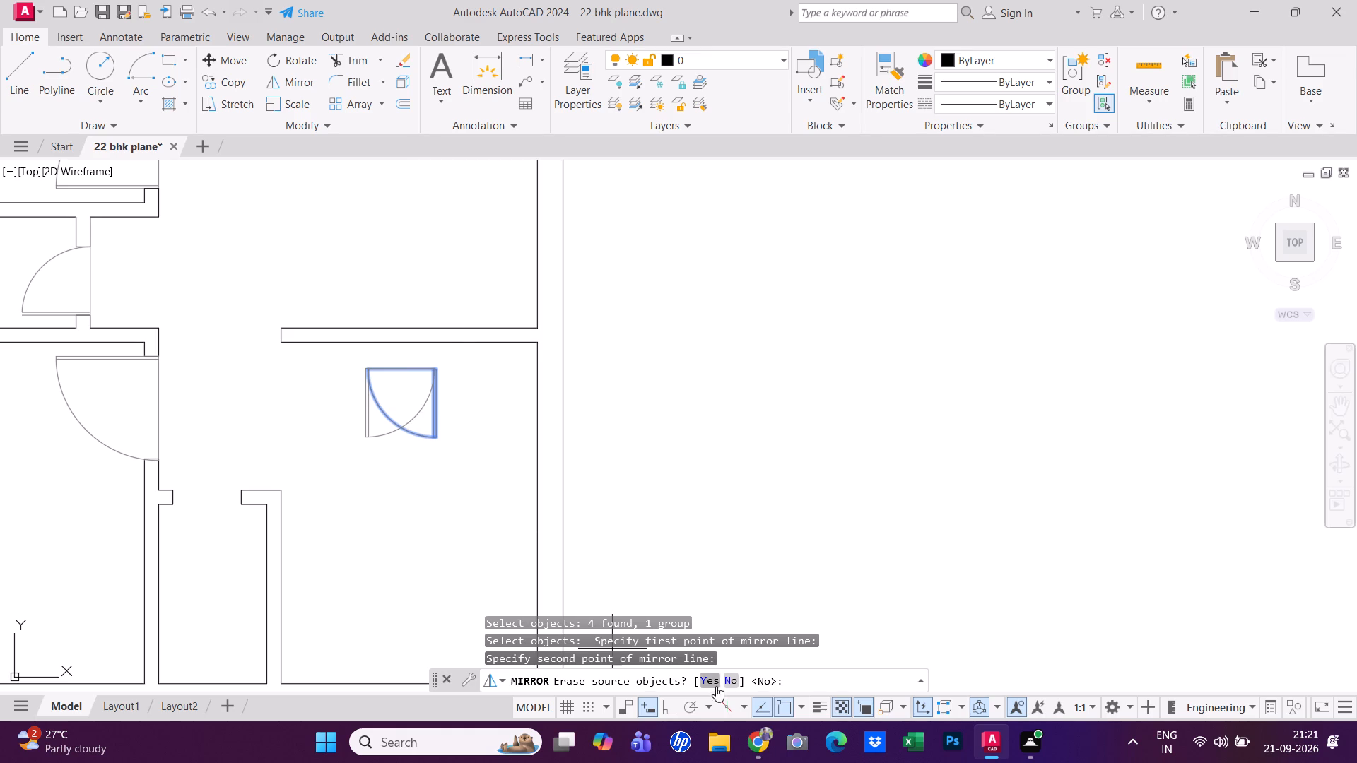
left_click(703, 679)
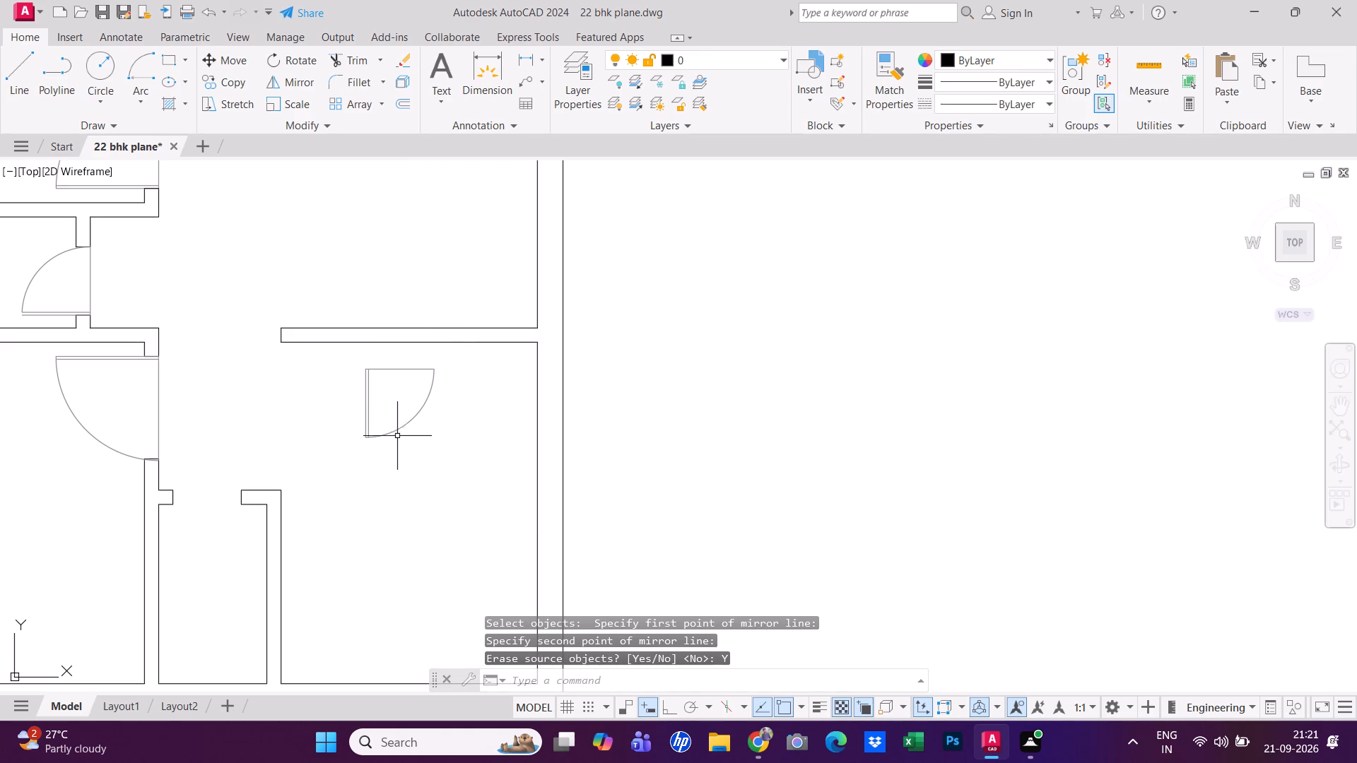
Move the mirrored door by its northwest corner to the northern corner of the west jamb in the narrow southern room's opening.
left_click(366, 427)
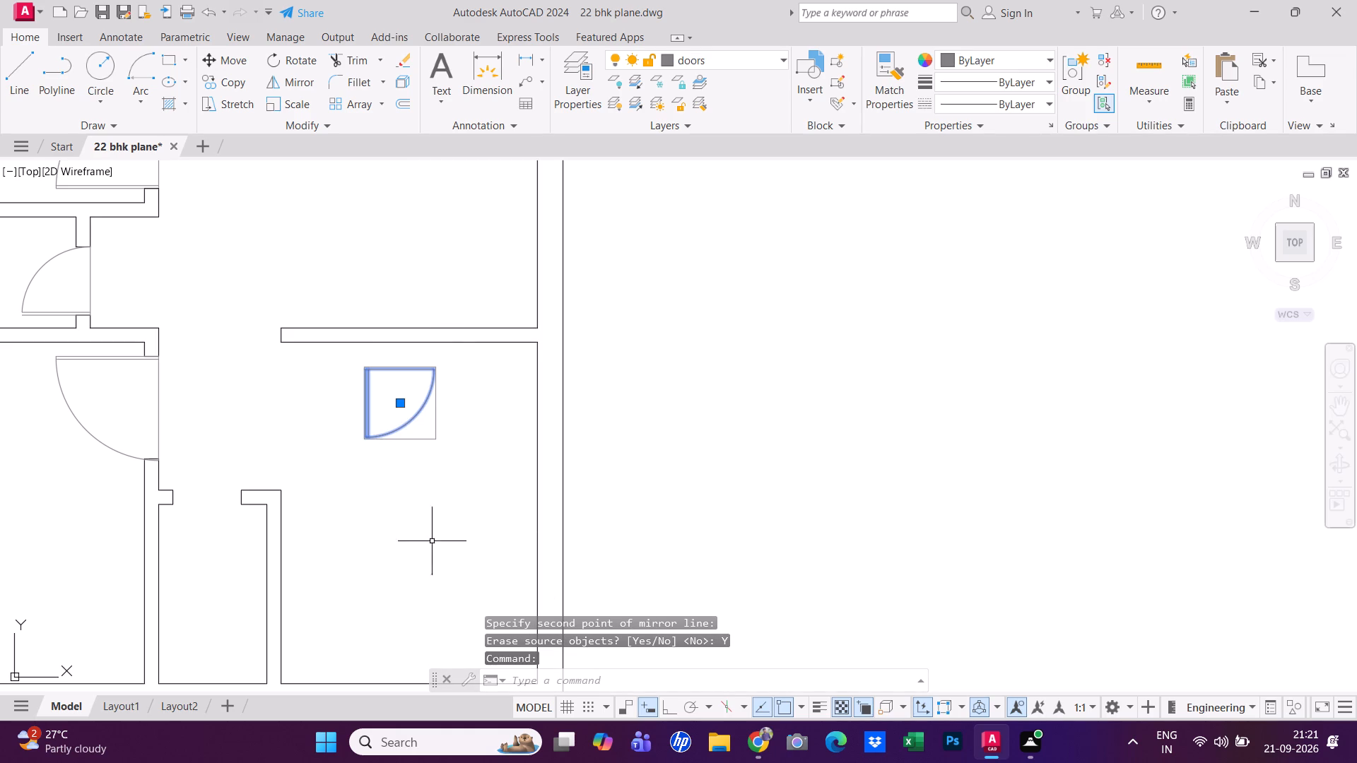
scroll(352, 401, "up", 3)
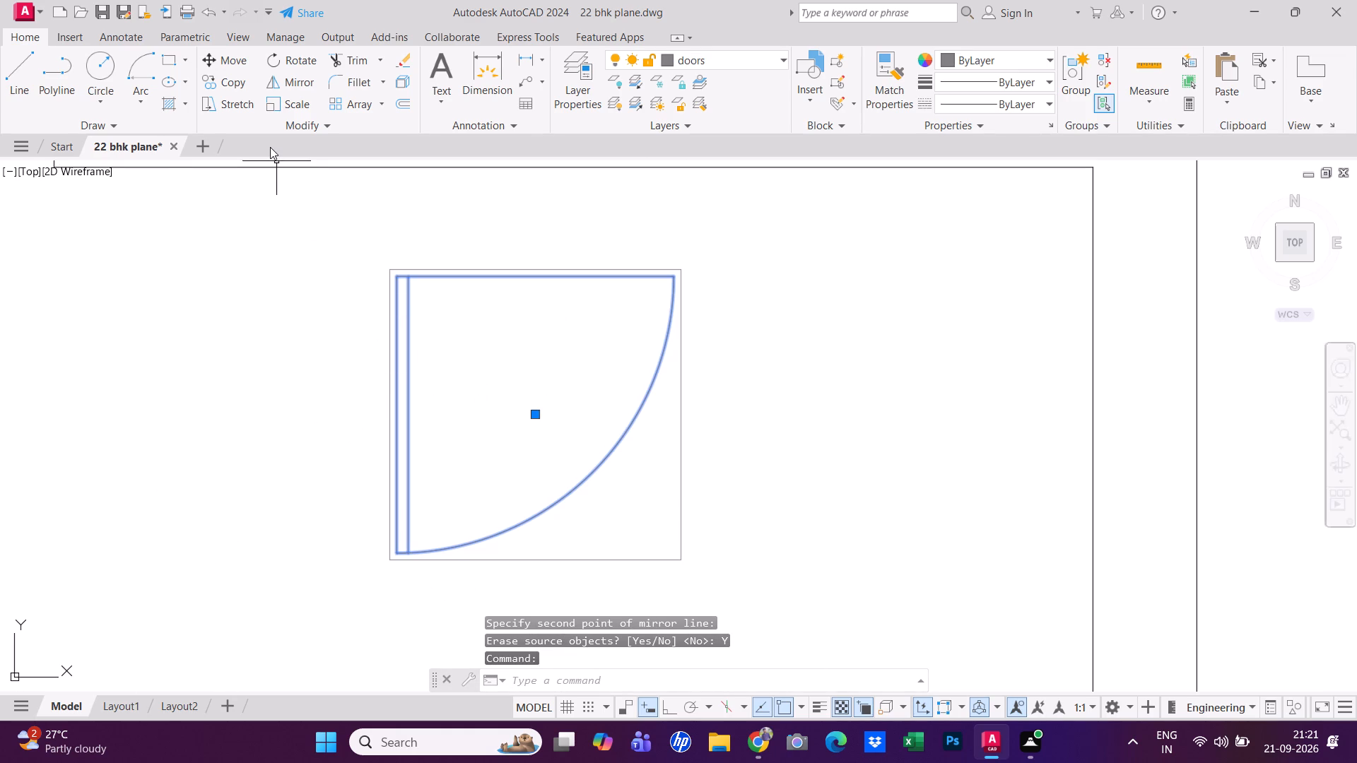
left_click(225, 68)
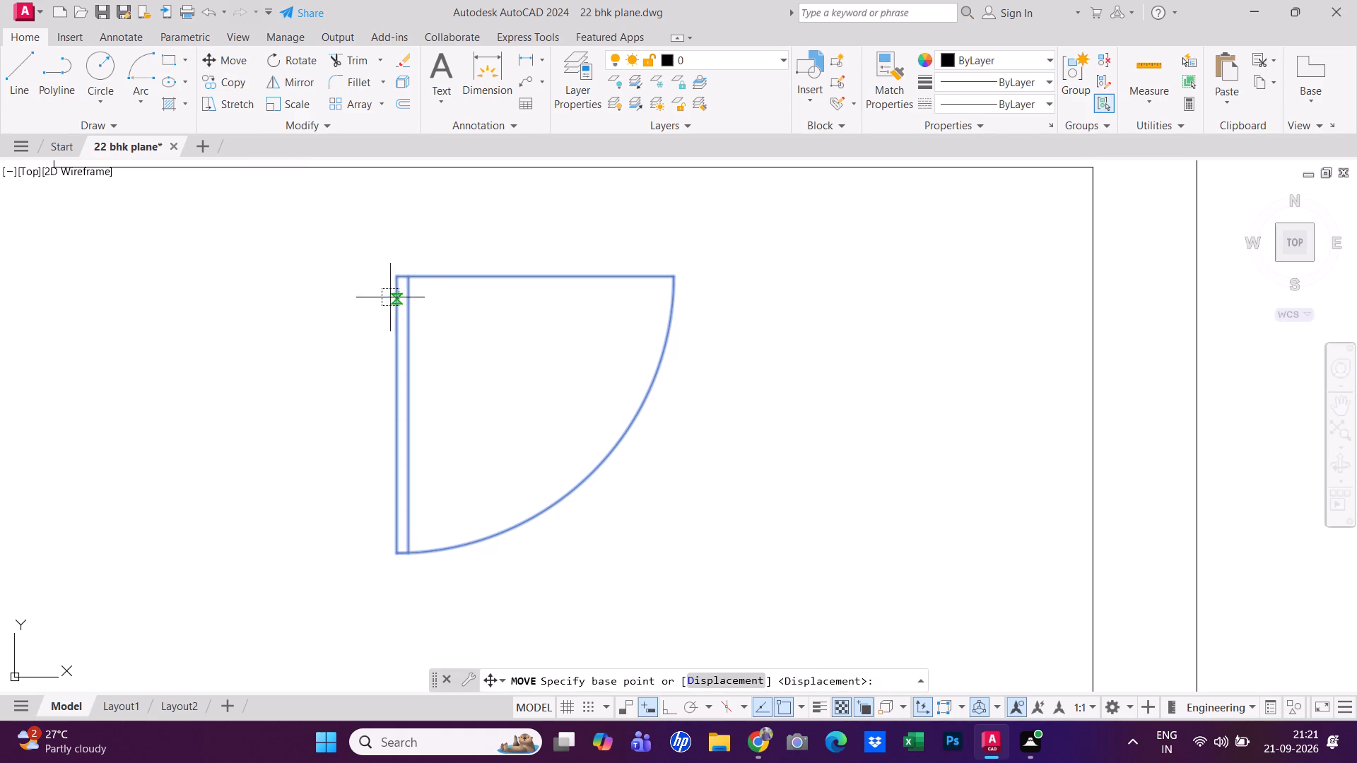
left_click(396, 273)
scroll(260, 386, "down", 5)
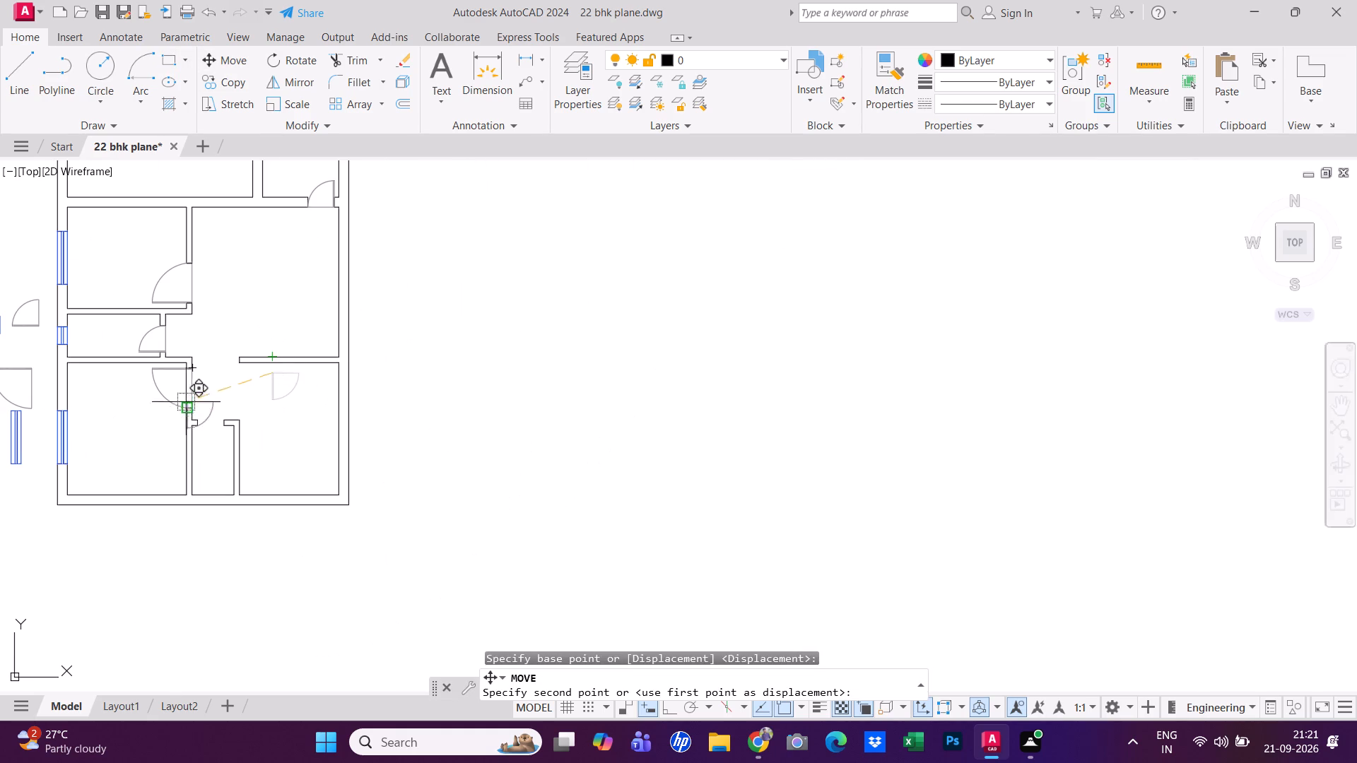
scroll(197, 433, "down", 1)
scroll(197, 433, "up", 4)
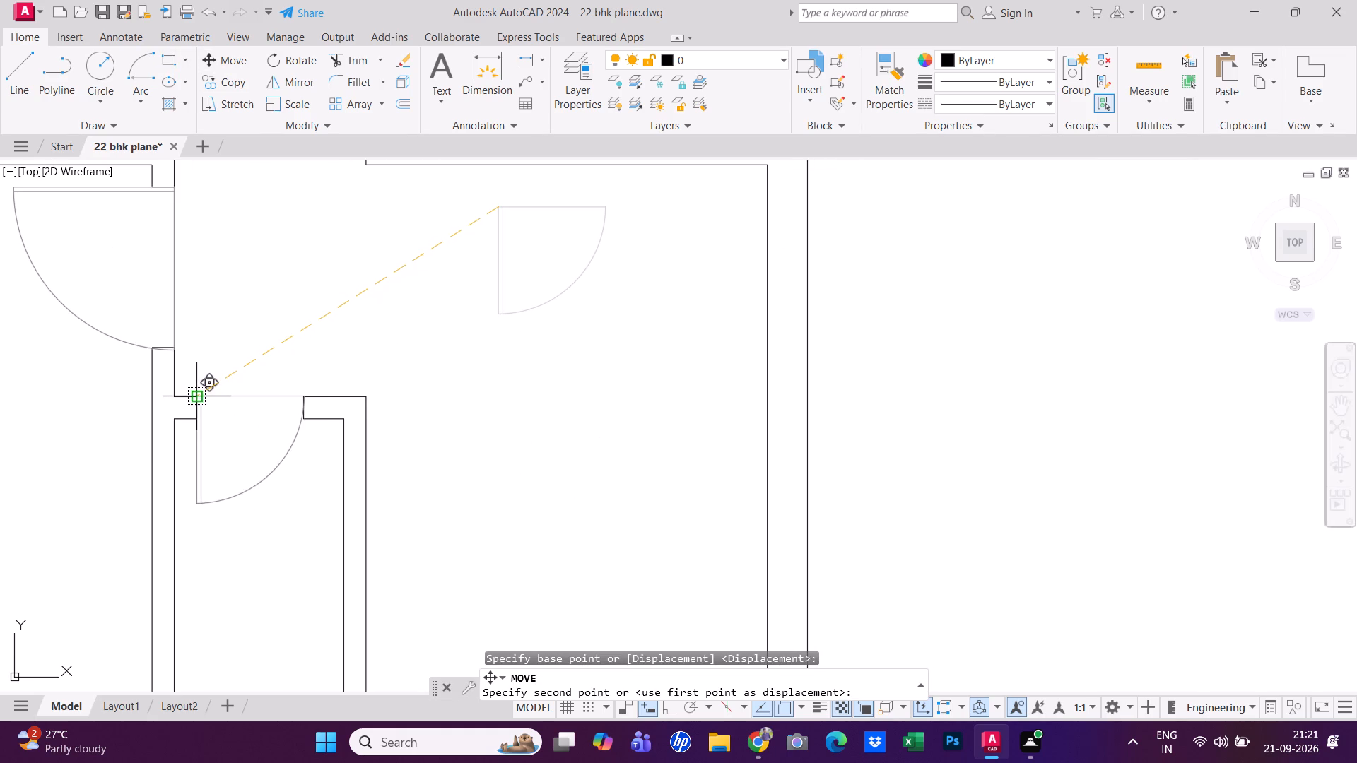
scroll(195, 395, "up", 4)
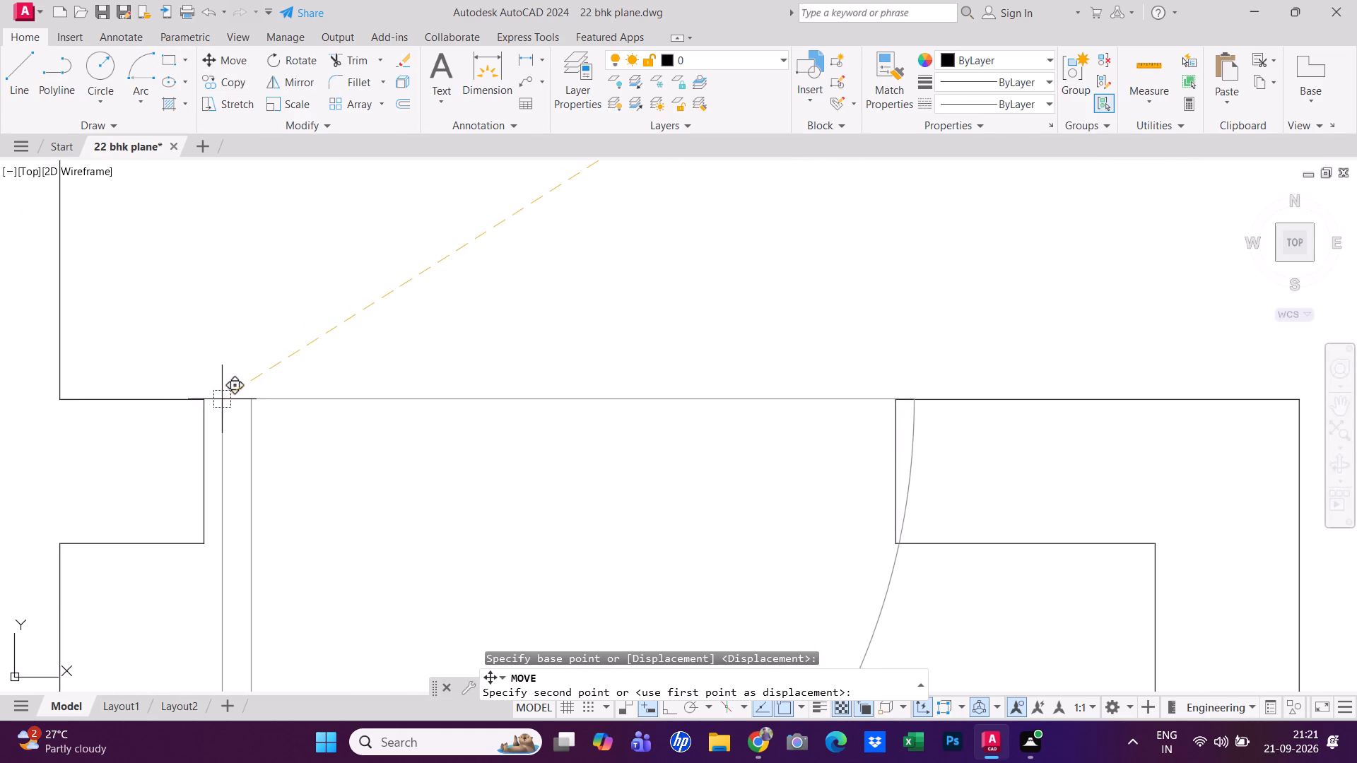
left_click(199, 396)
Draw a 9" vertical line across the northwestern room's south wall, in line with the east face of the room wall below it.
scroll(259, 358, "down", 6)
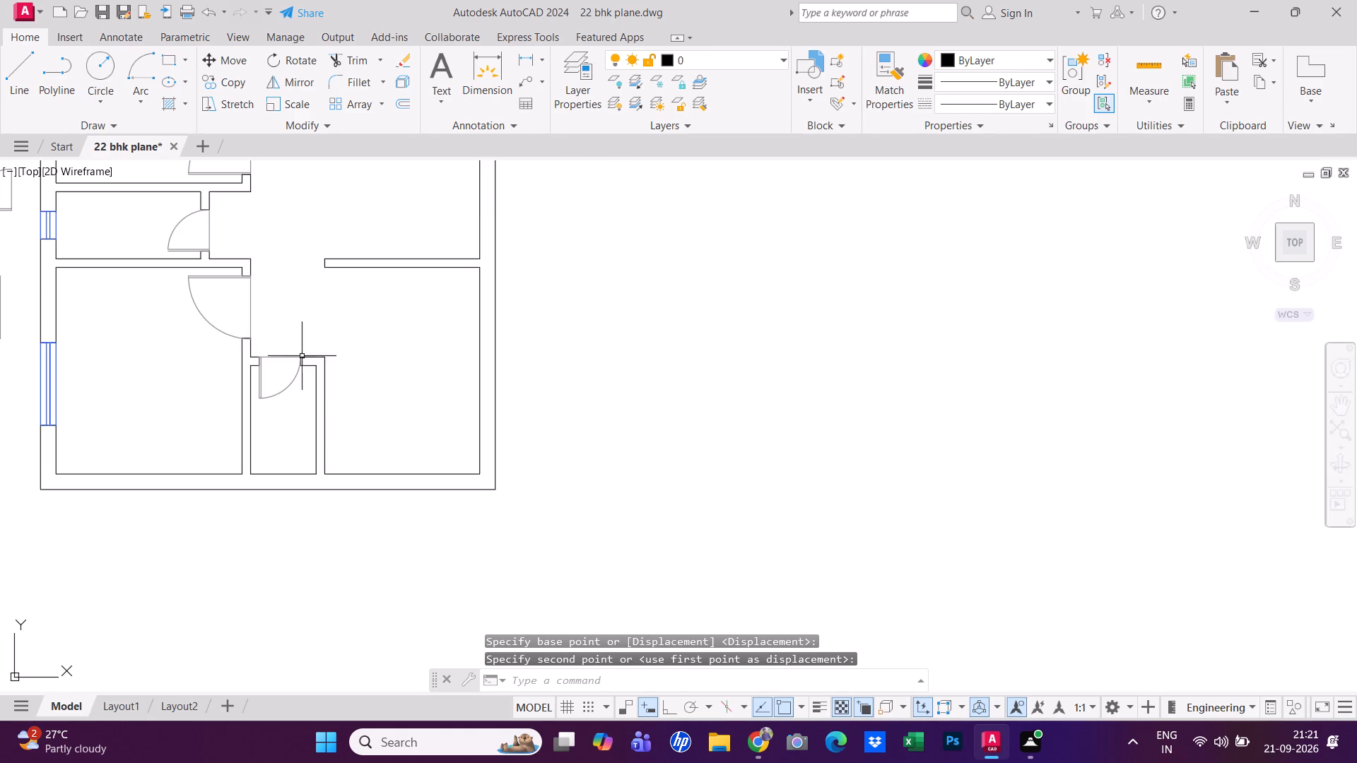
scroll(317, 366, "up", 3)
scroll(319, 368, "down", 6)
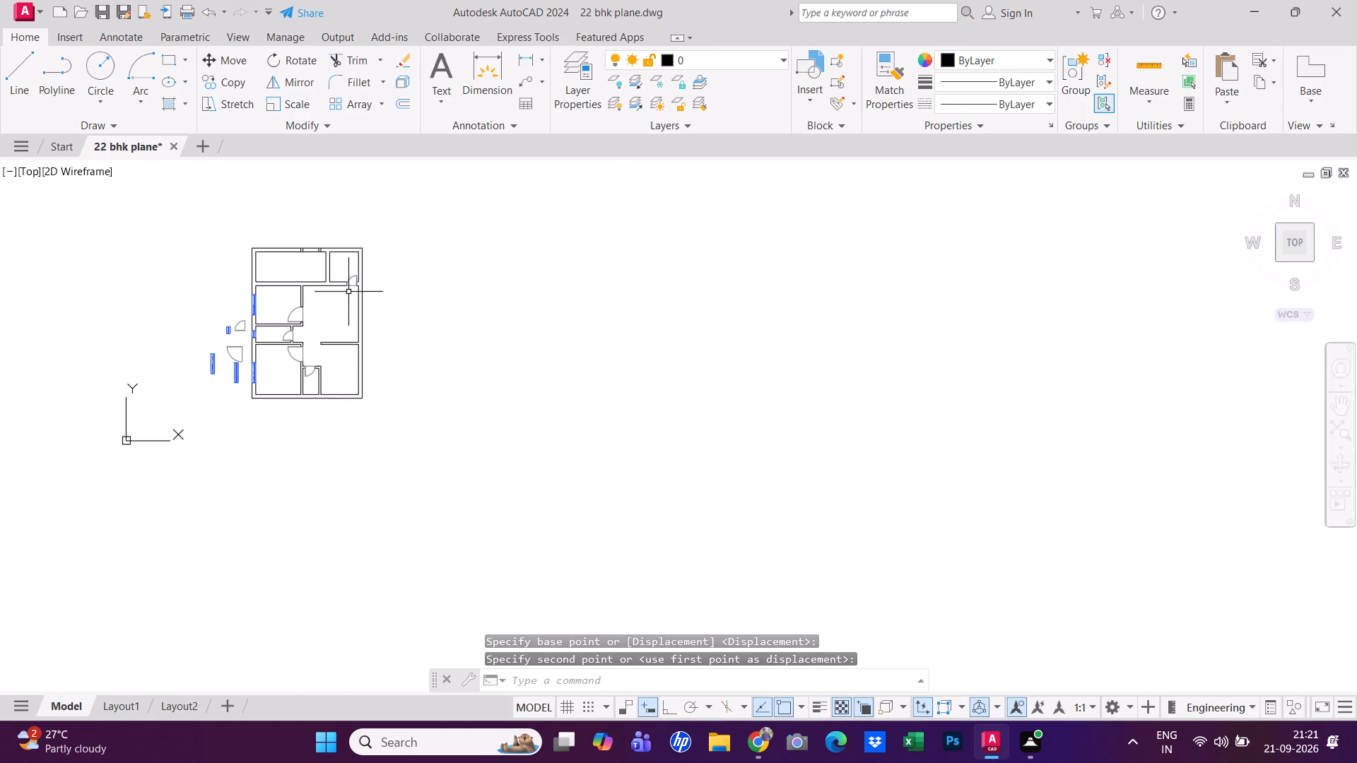
scroll(338, 308, "up", 2)
middle_click_drag(322, 329, 372, 329)
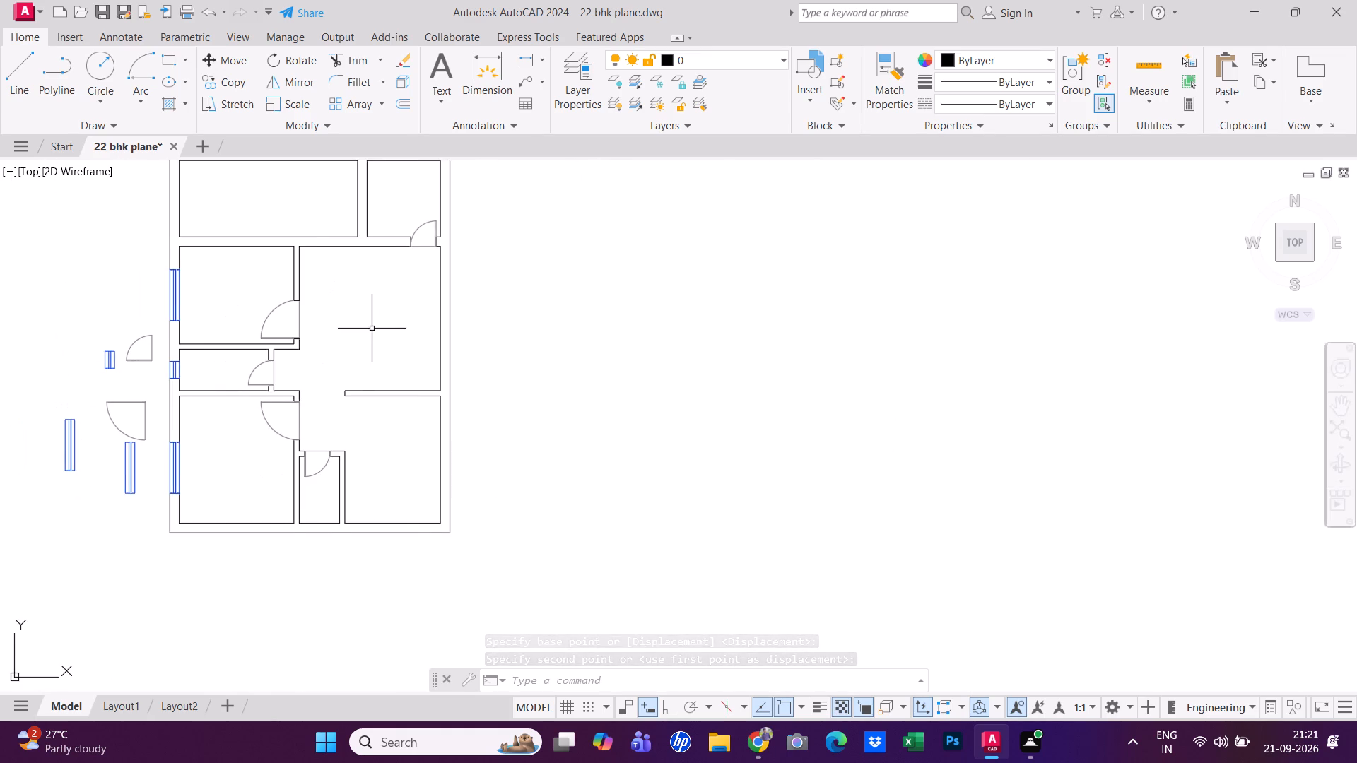
middle_click_drag(372, 333, 350, 348)
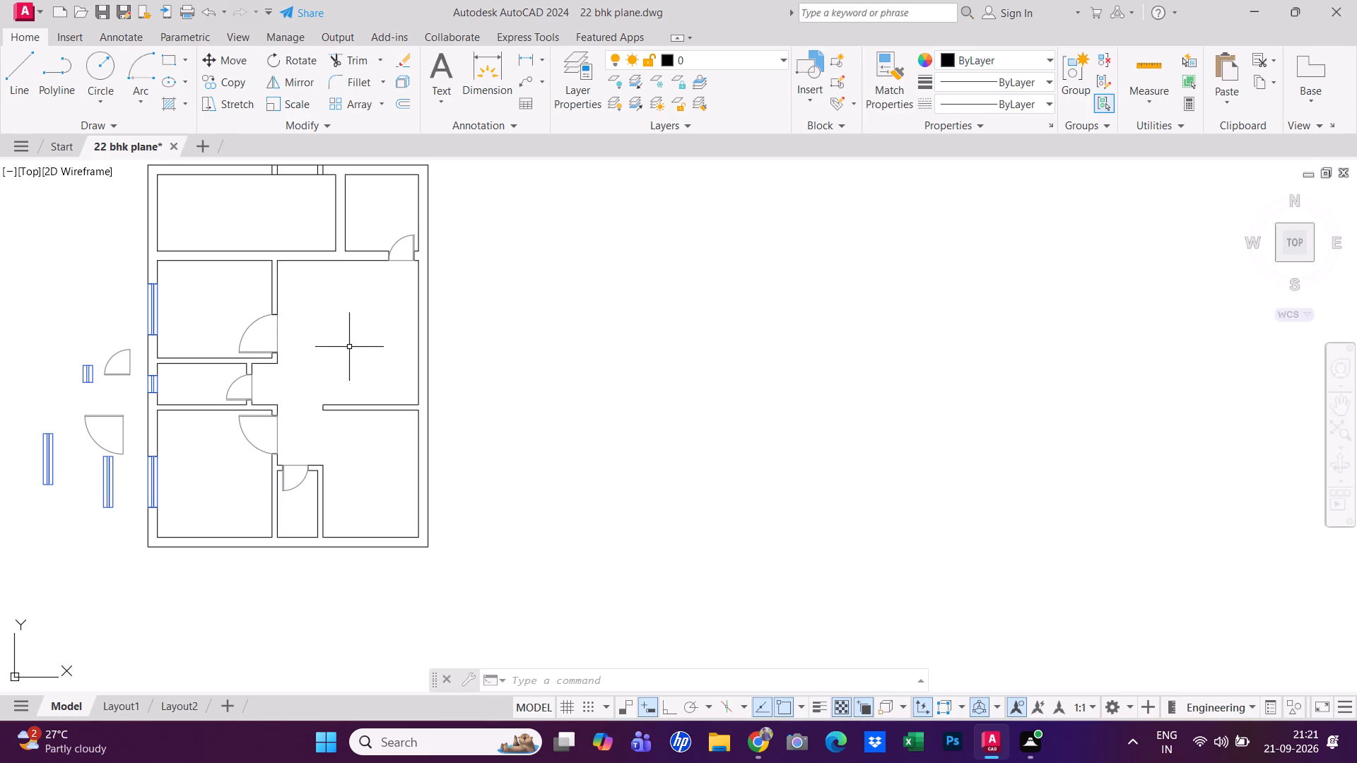
scroll(346, 317, "up", 2)
middle_click_drag(312, 283, 297, 457)
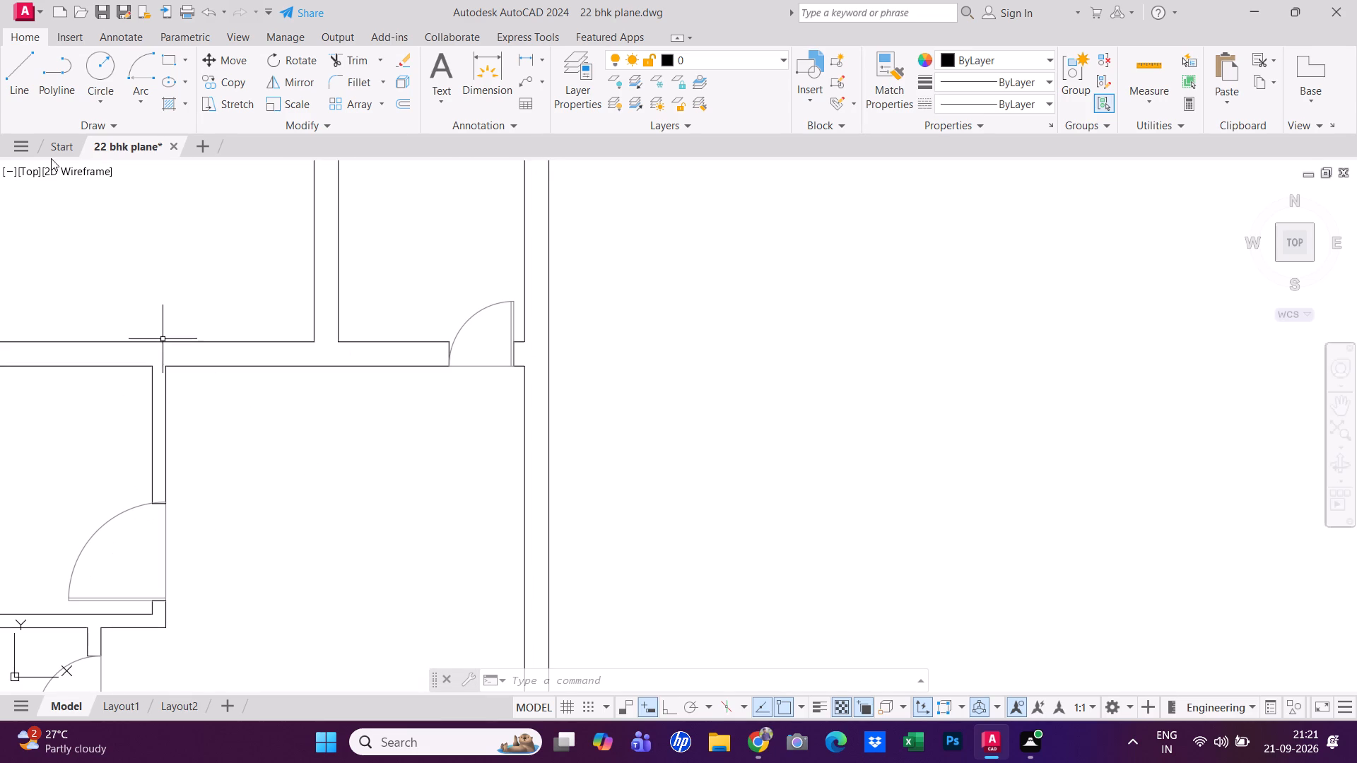
left_click(20, 81)
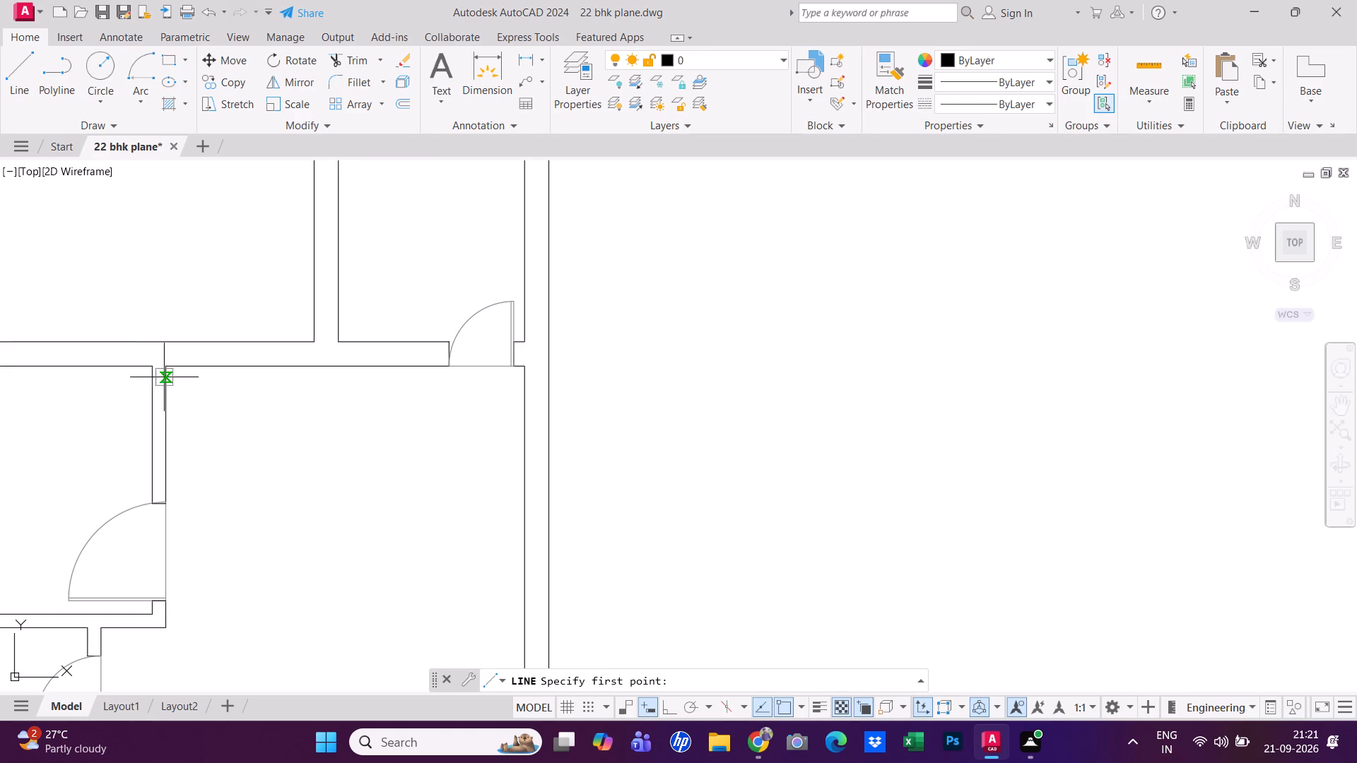
scroll(166, 372, "up", 2)
left_click(166, 362)
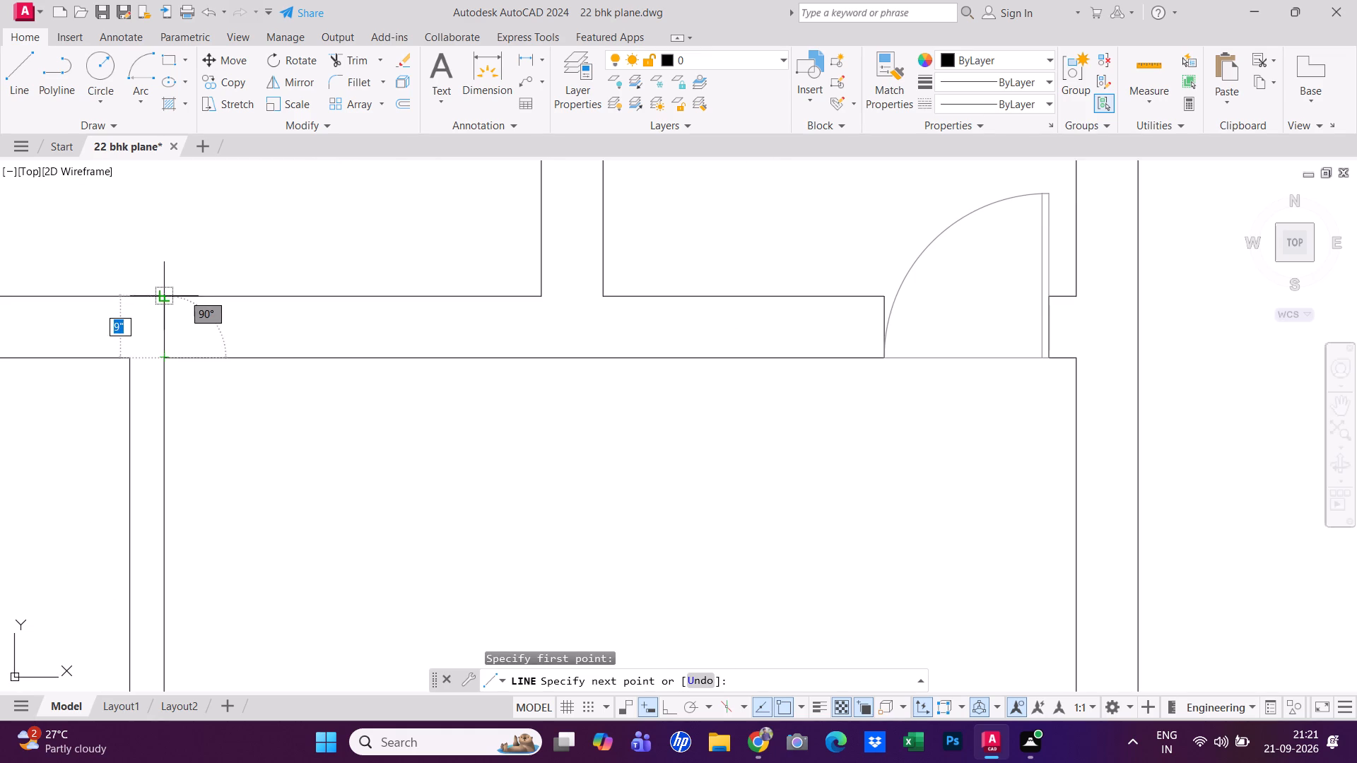
left_click(165, 297)
key("Escape")
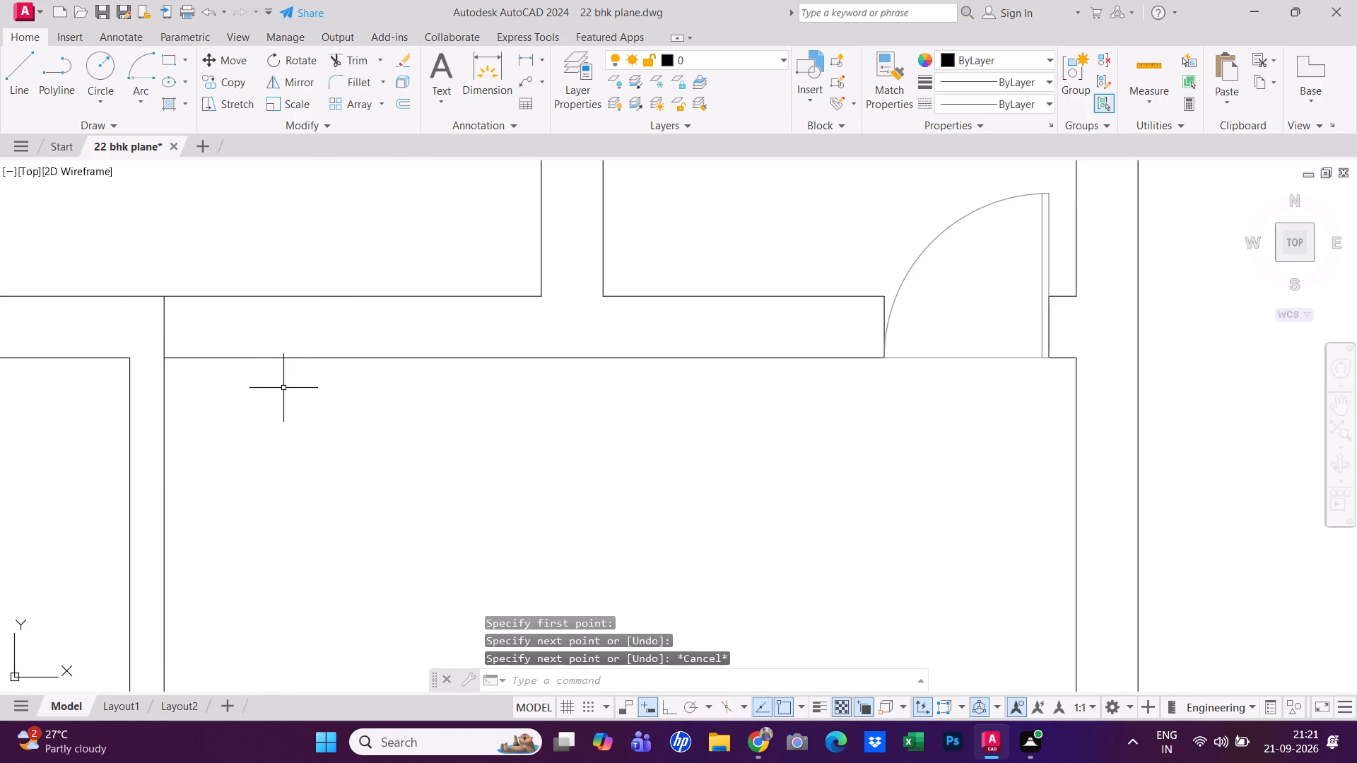
Offset the new line 5" east, and offset that copy another 3' east, using the Through option.
type("o")
key("space")
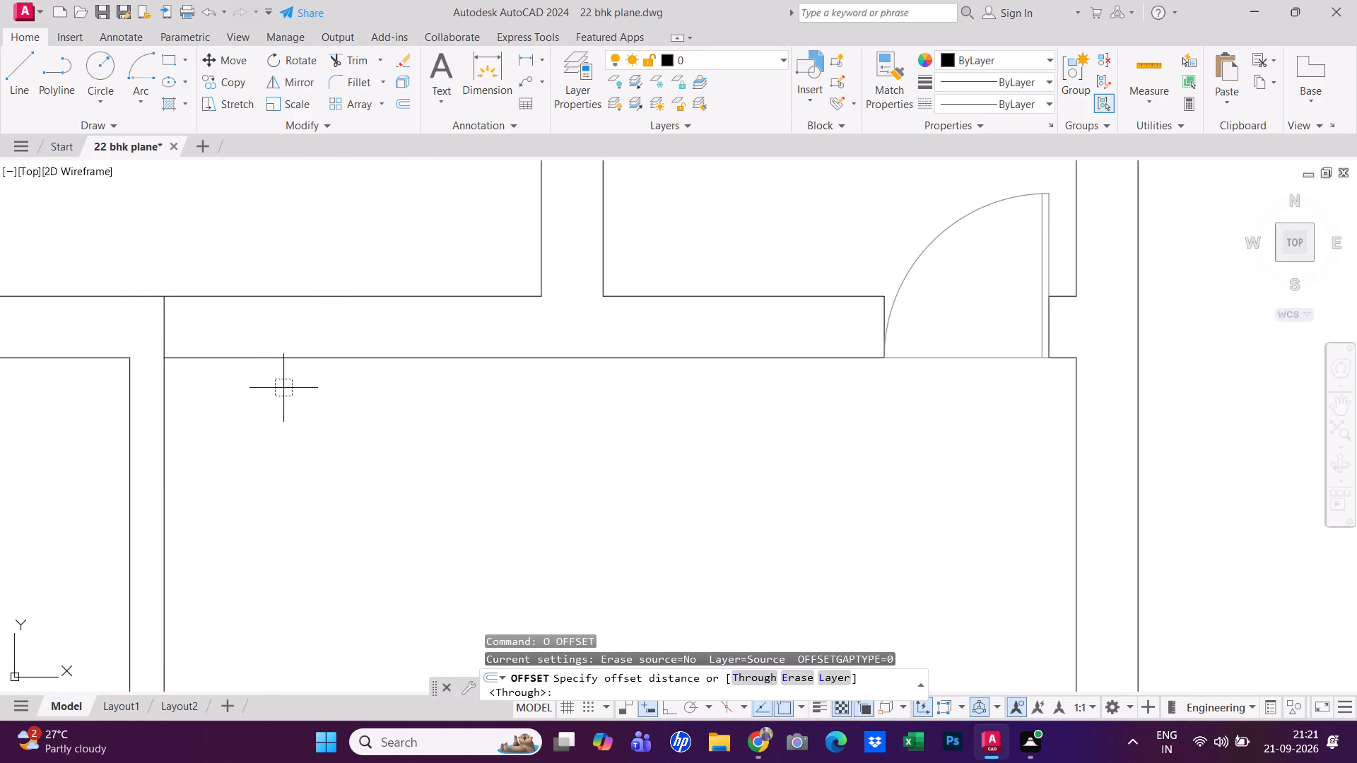
type("t")
key("space")
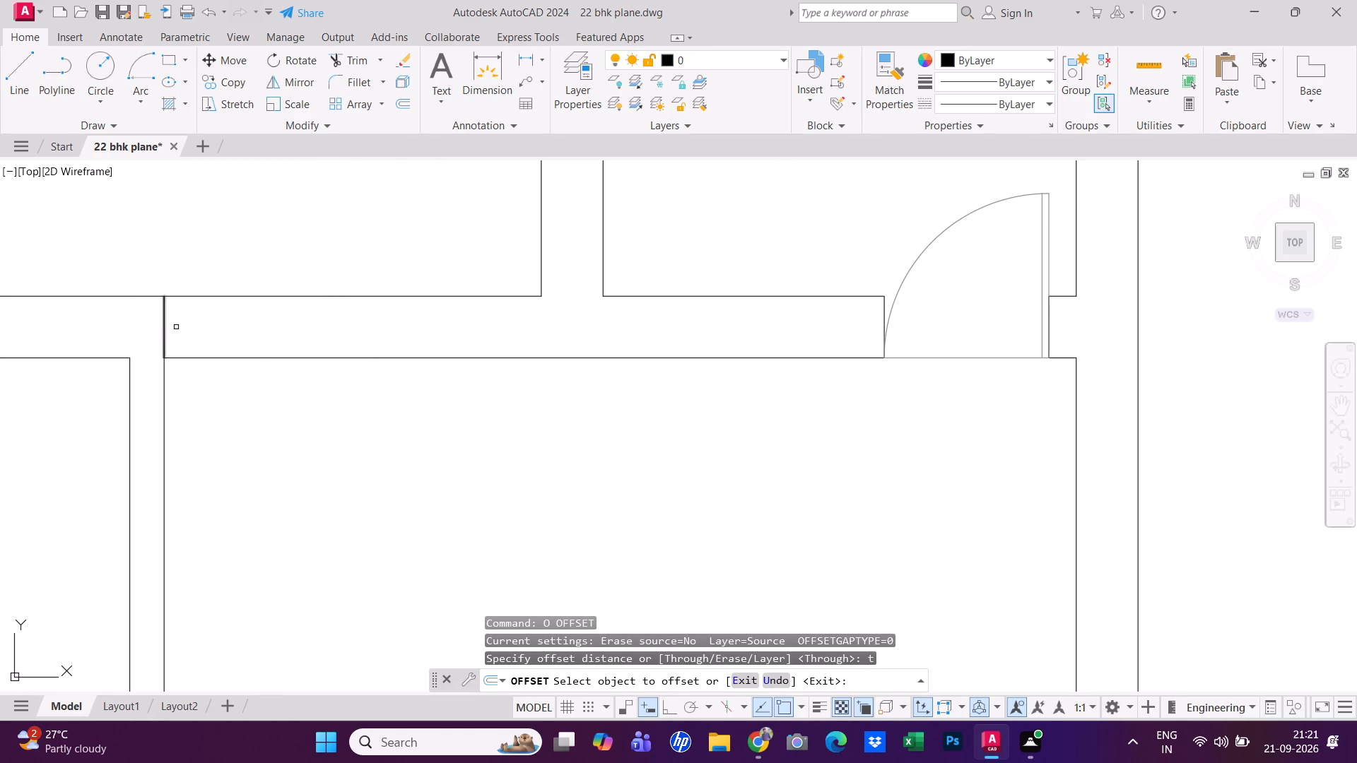
left_click(163, 331)
type("5\"")
key("Return")
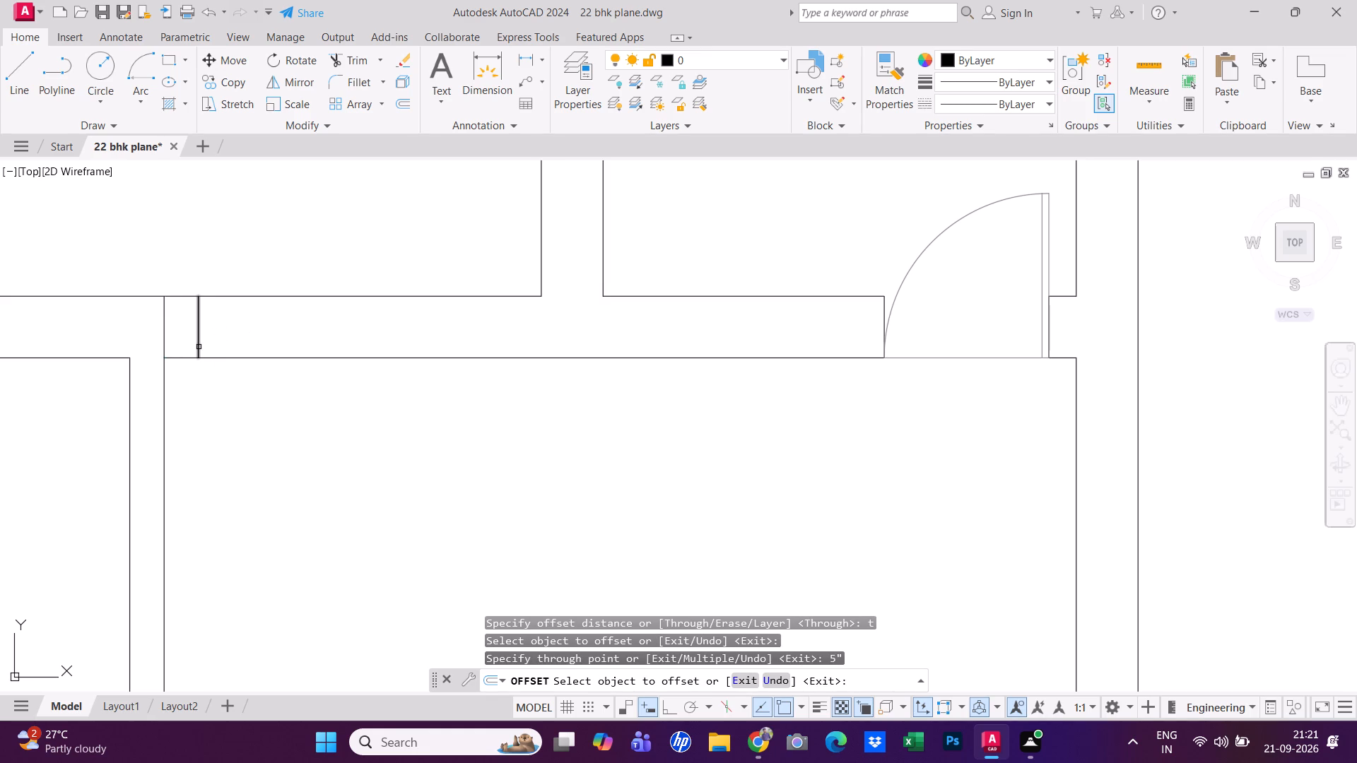
left_click(199, 344)
type("3'")
key("Return")
key("Escape")
Trim the wall lines between the two offset lines to open the doorway, and remove the original line across the wall.
type("tr")
key("space")
left_click_drag(304, 413, 299, 401)
left_click(230, 211)
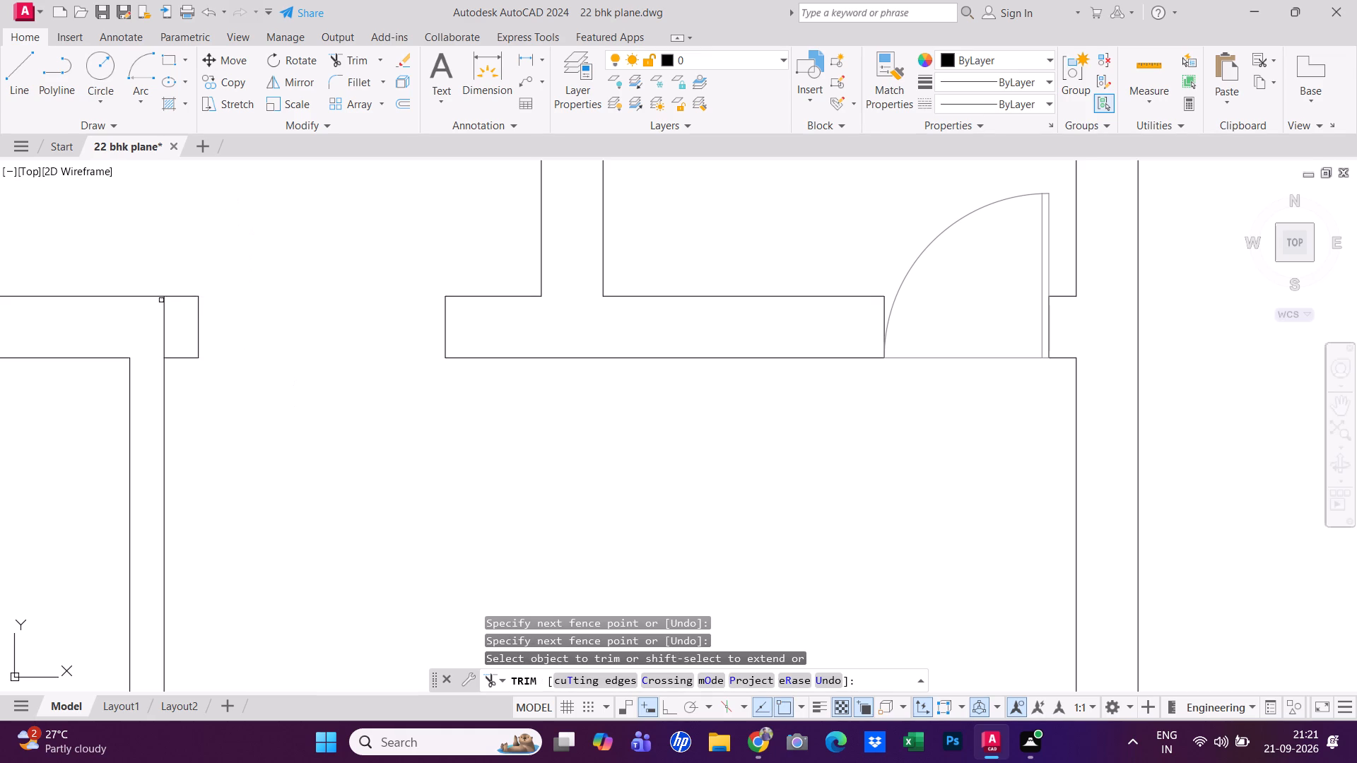
left_click(166, 312)
key("Escape")
Copy the large door outside the plan's west wall and paste it into the central hall south of the new opening.
scroll(306, 363, "down", 6)
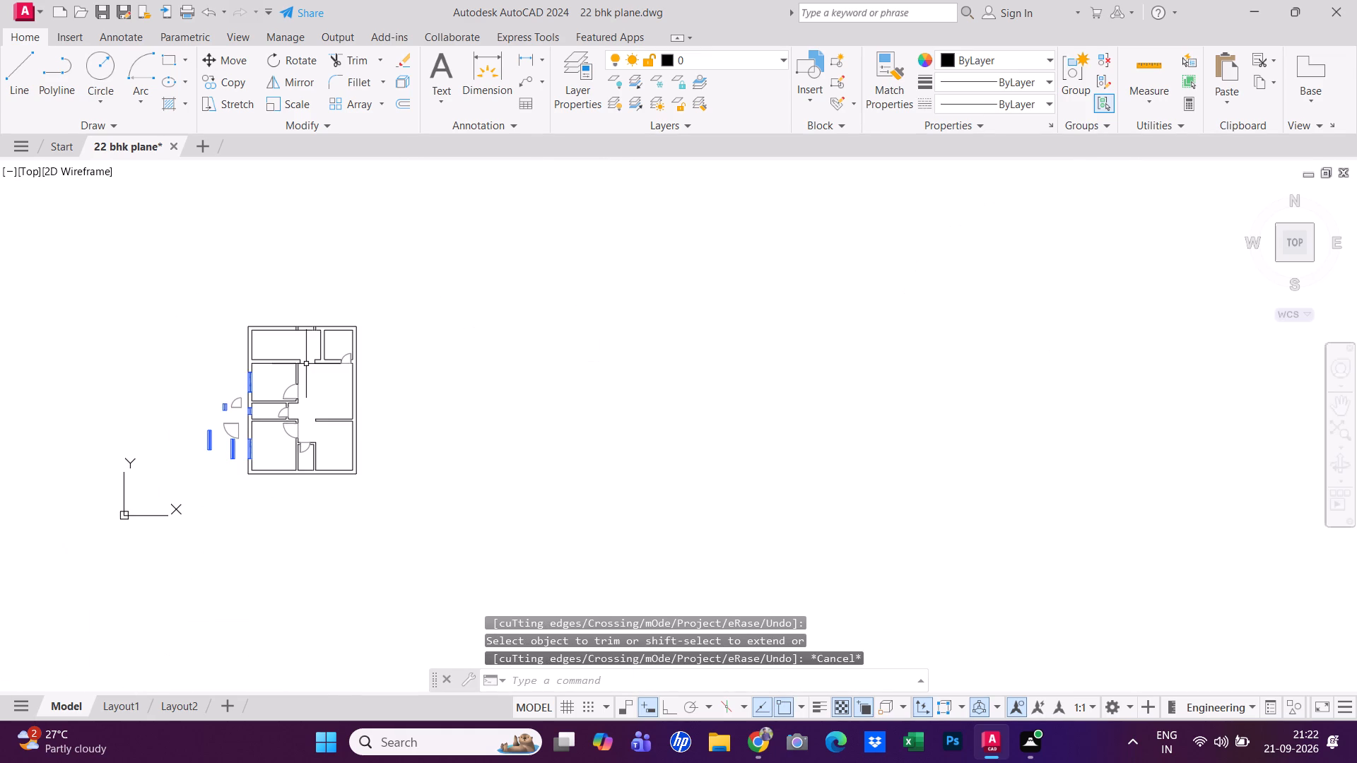
scroll(242, 435, "up", 3)
key("Escape")
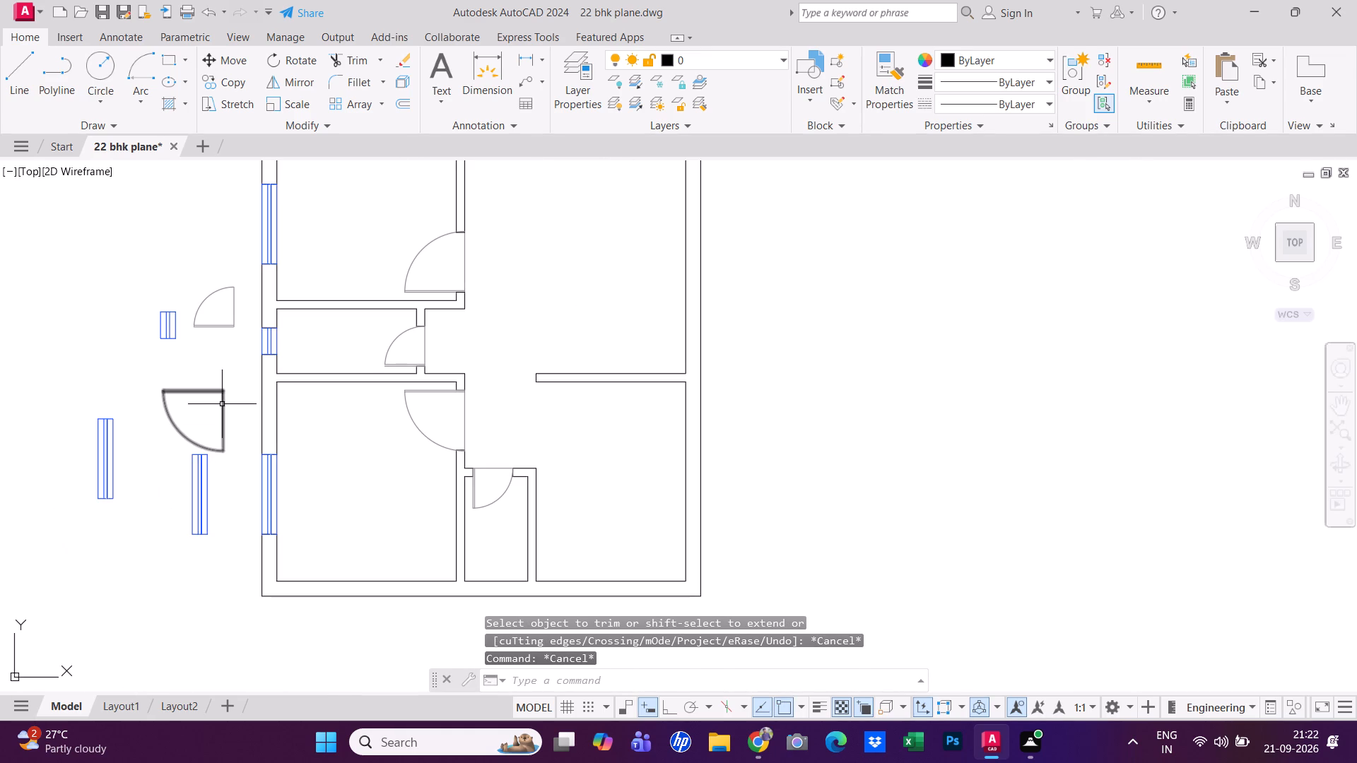
left_click(222, 404)
key("ctrl+c")
scroll(225, 410, "down", 3)
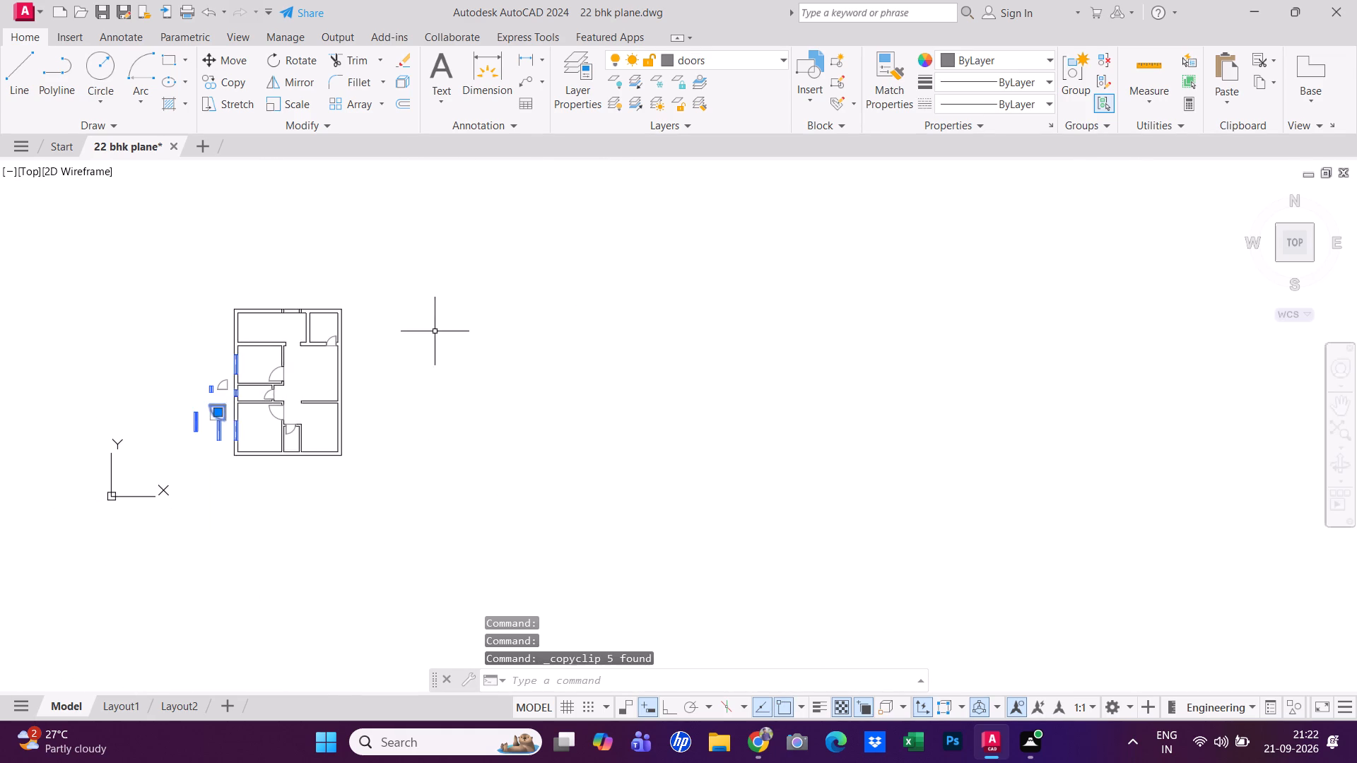
scroll(319, 350, "up", 3)
key("ctrl+v")
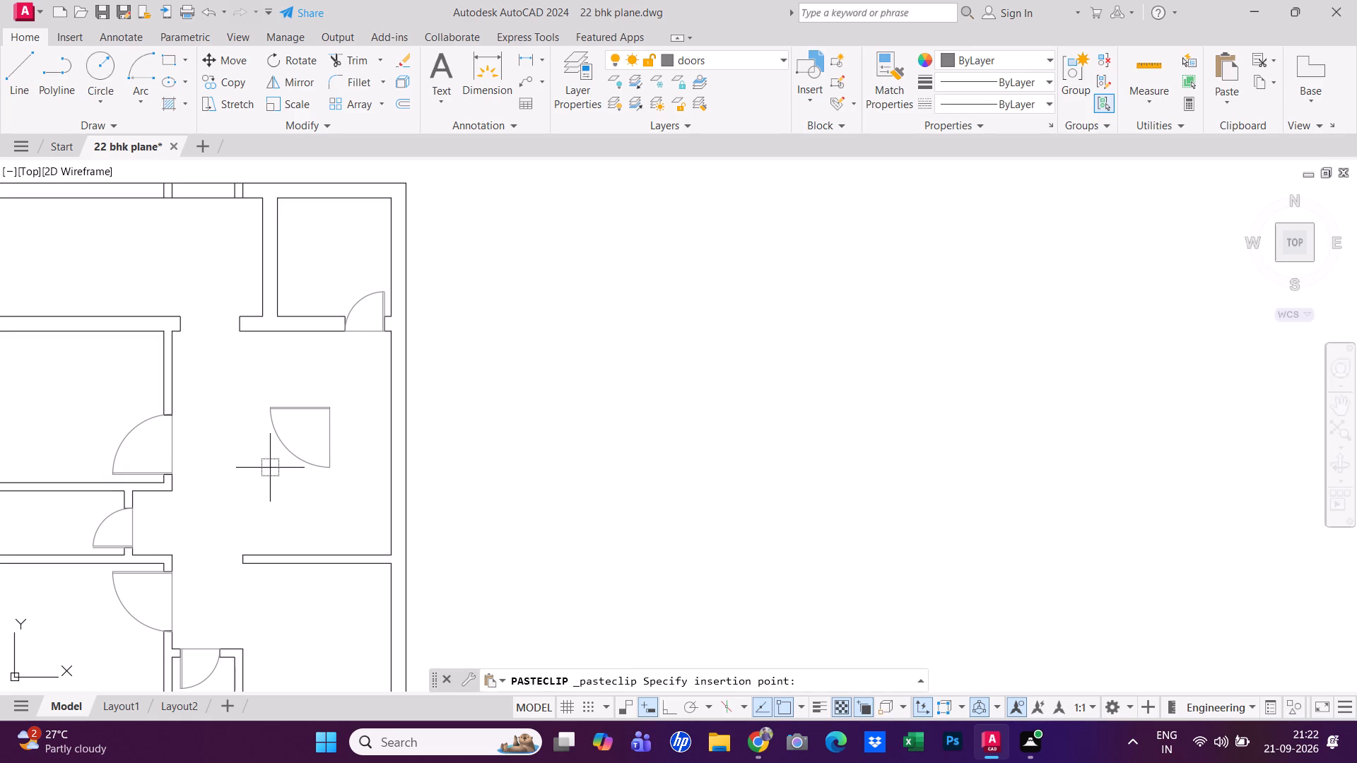
left_click(257, 449)
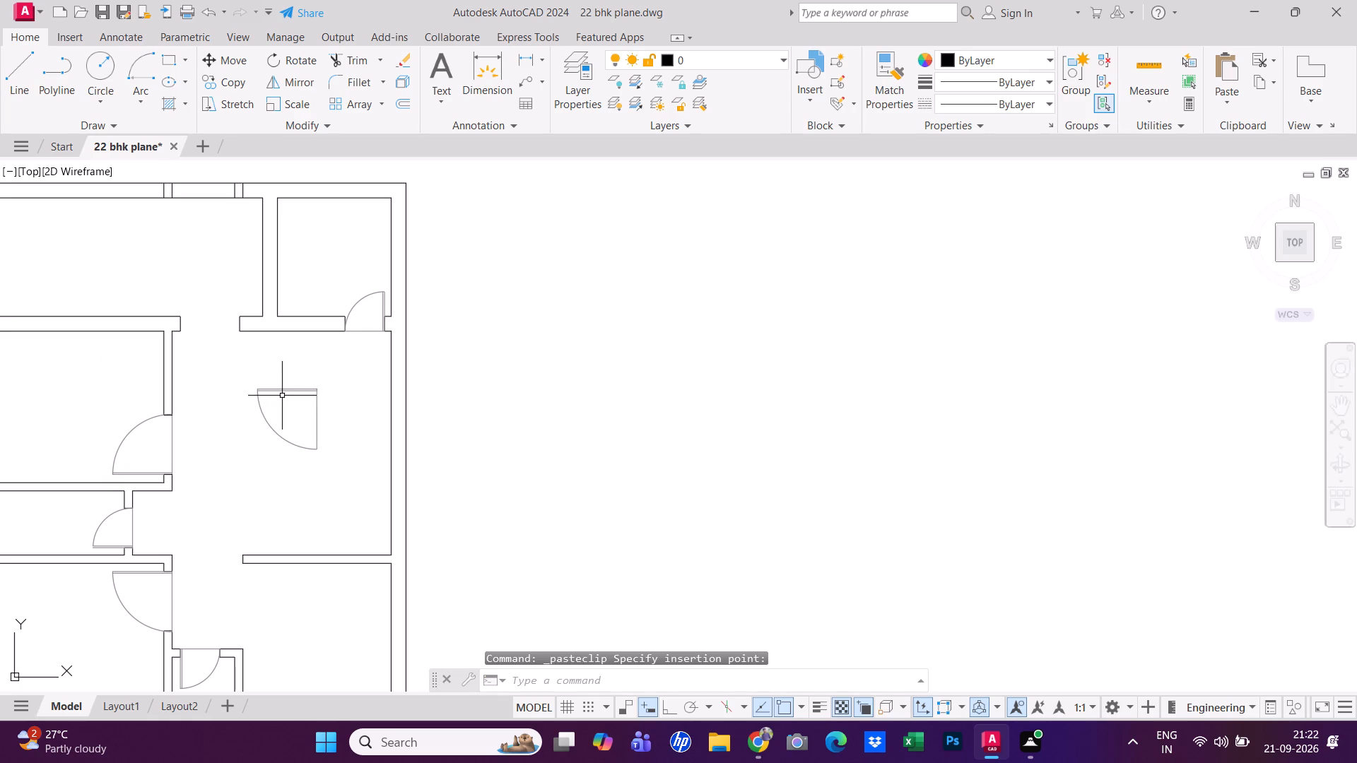
Group all the lines and the arc of the door pasted in the central hall.
scroll(281, 395, "up", 1)
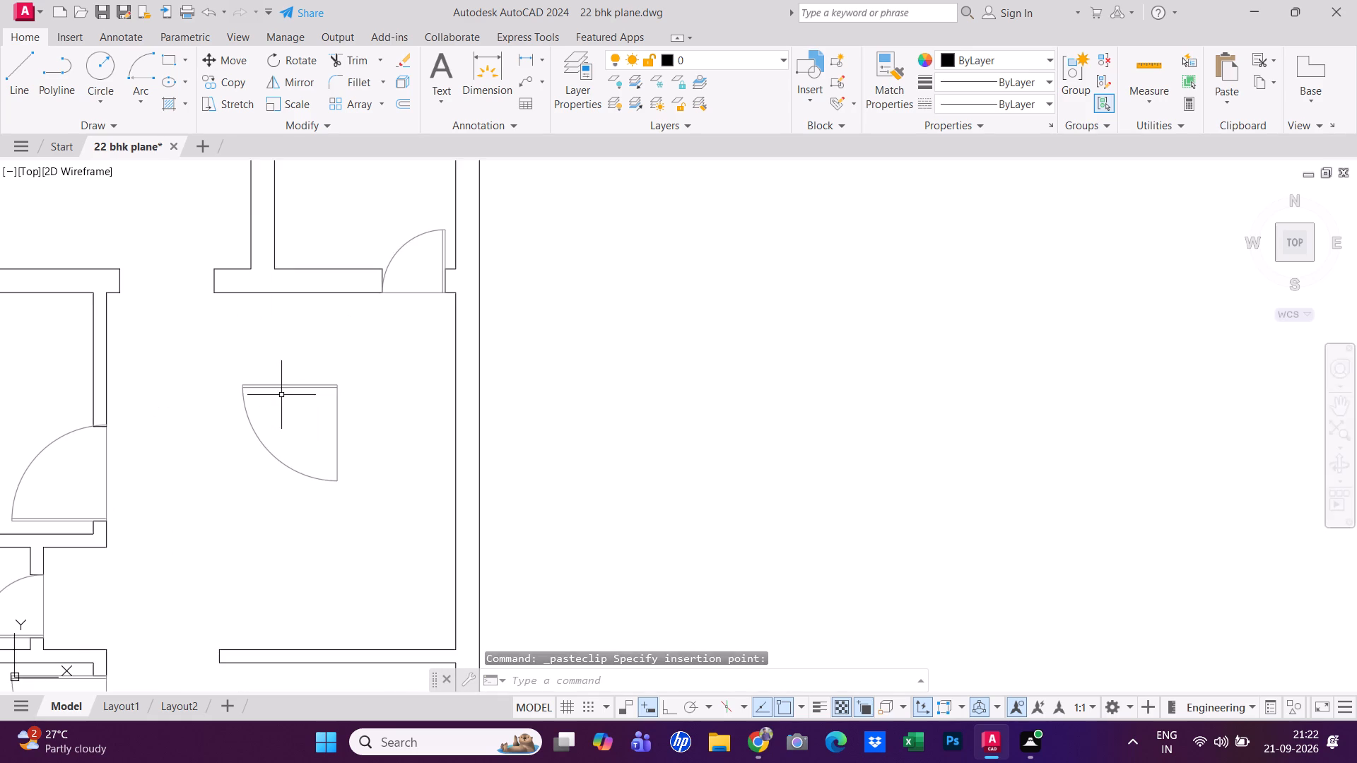
scroll(288, 412, "up", 1)
left_click(293, 372)
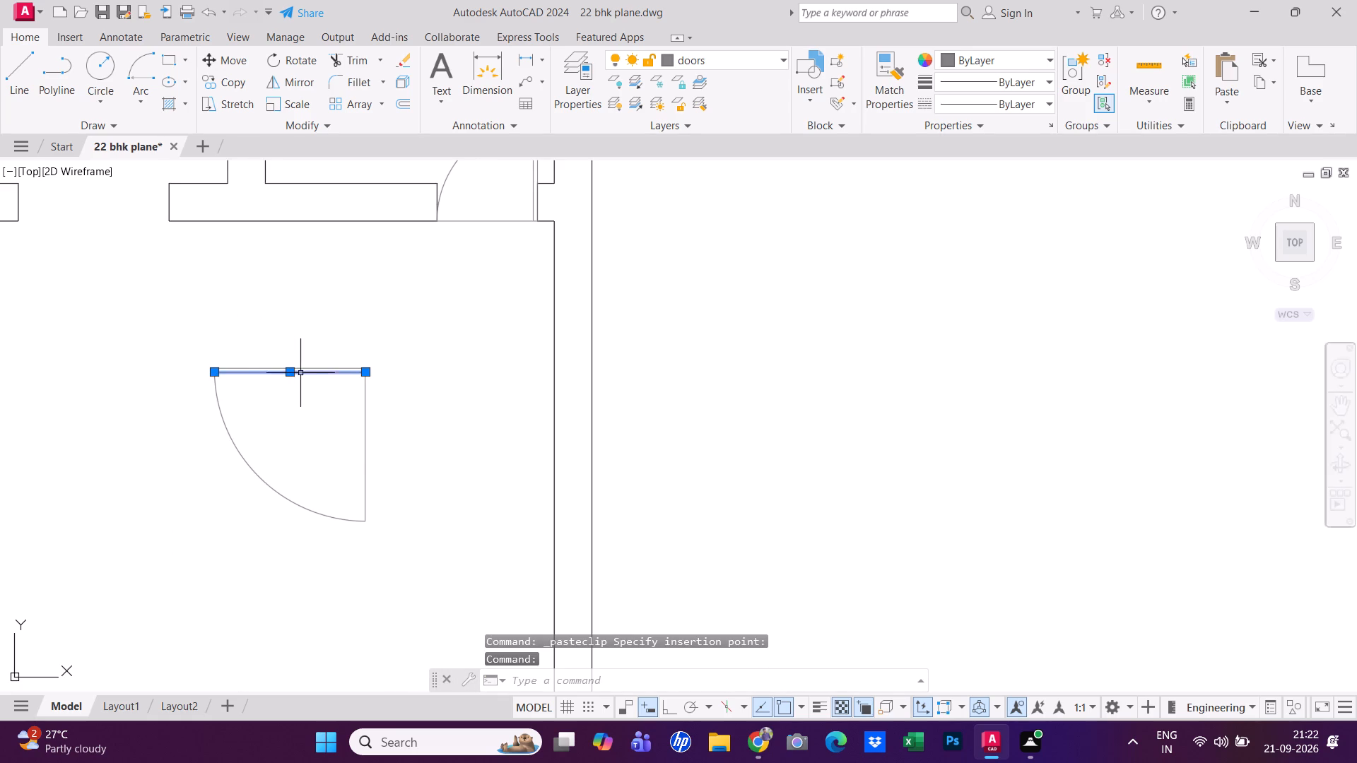
left_click(434, 514)
left_click(201, 302)
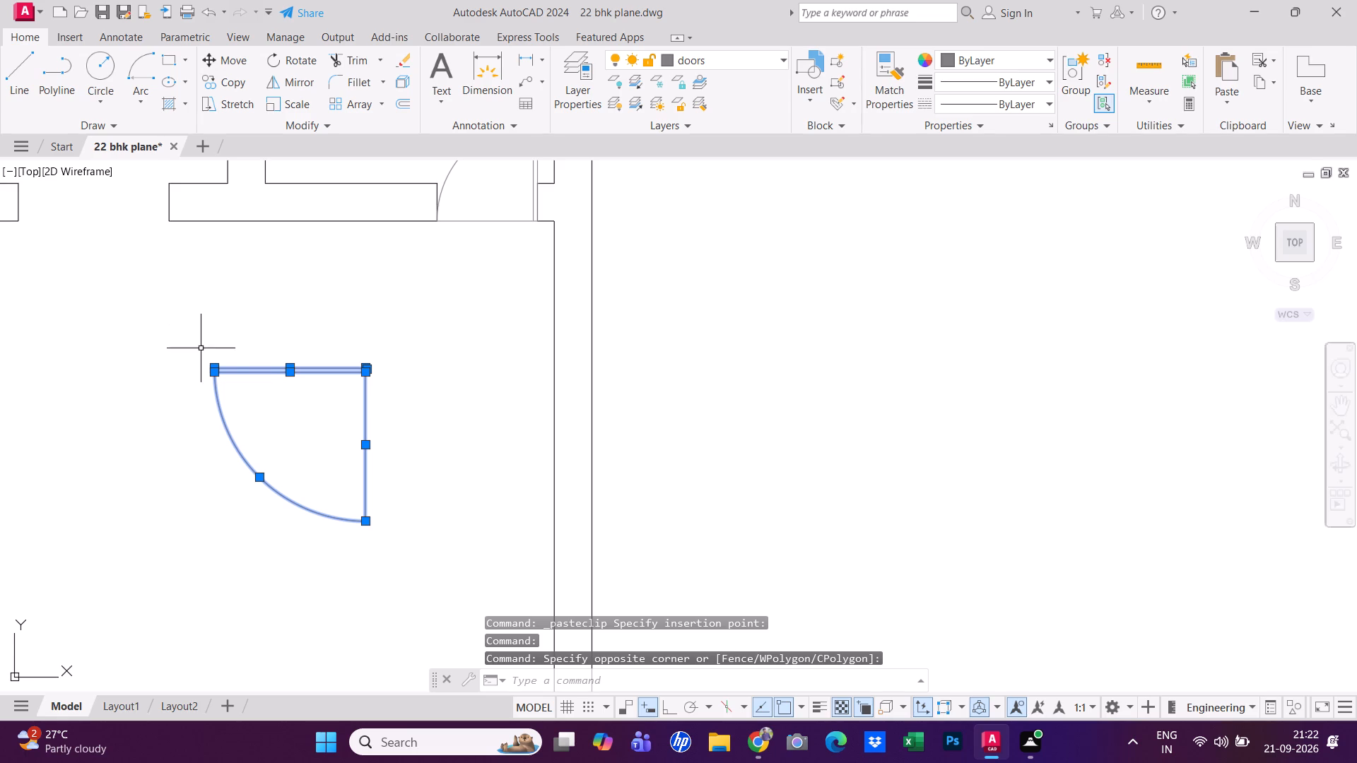
type("g")
key("space")
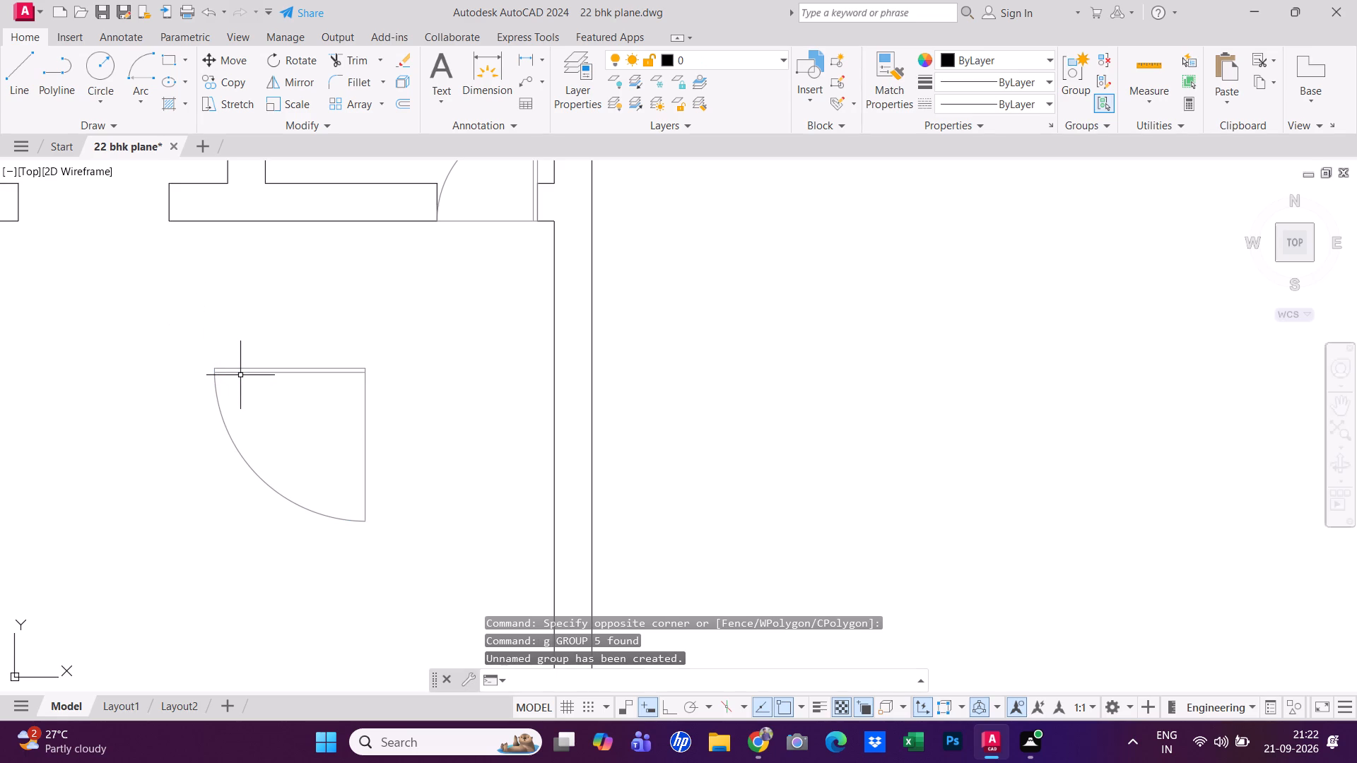
Rotate the grouped door 90° counterclockwise with Ortho on, so its leaf stands vertical on the west side.
left_click(237, 374)
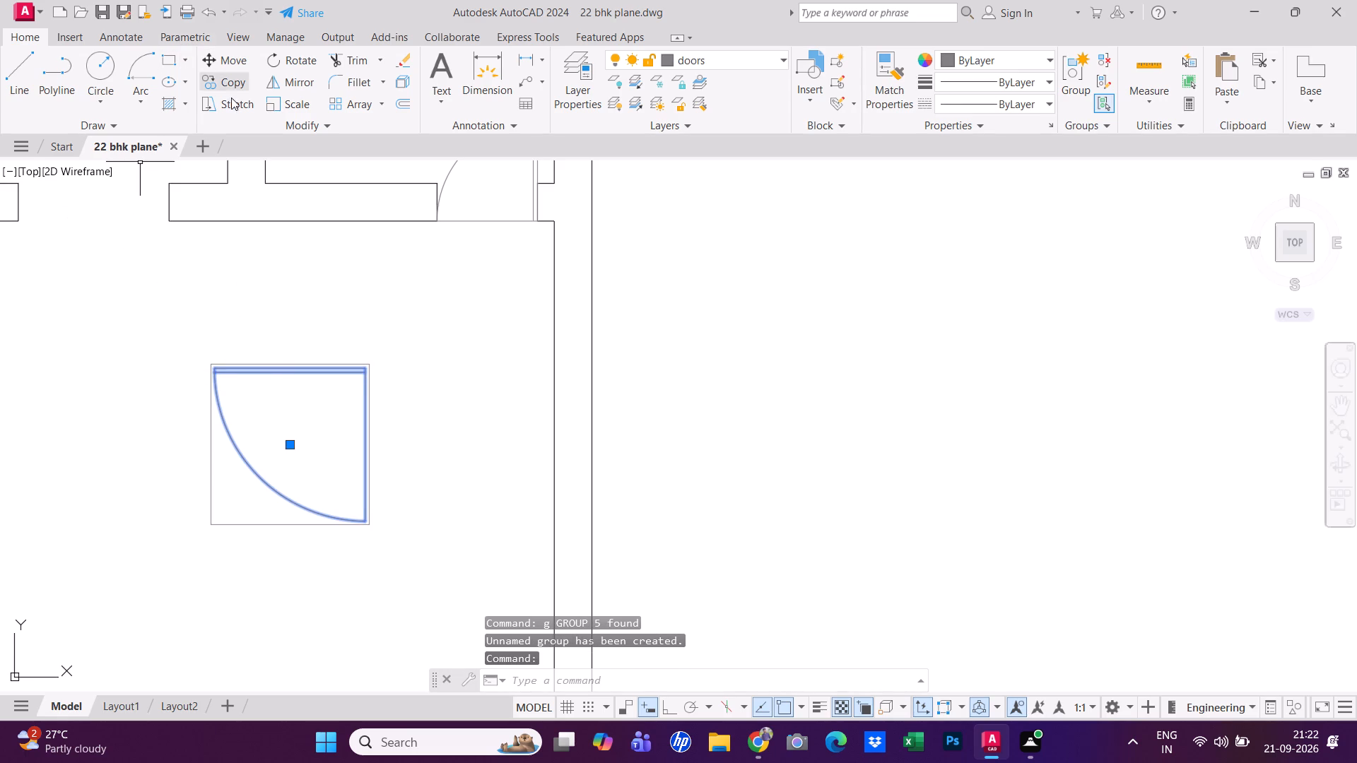
left_click(292, 63)
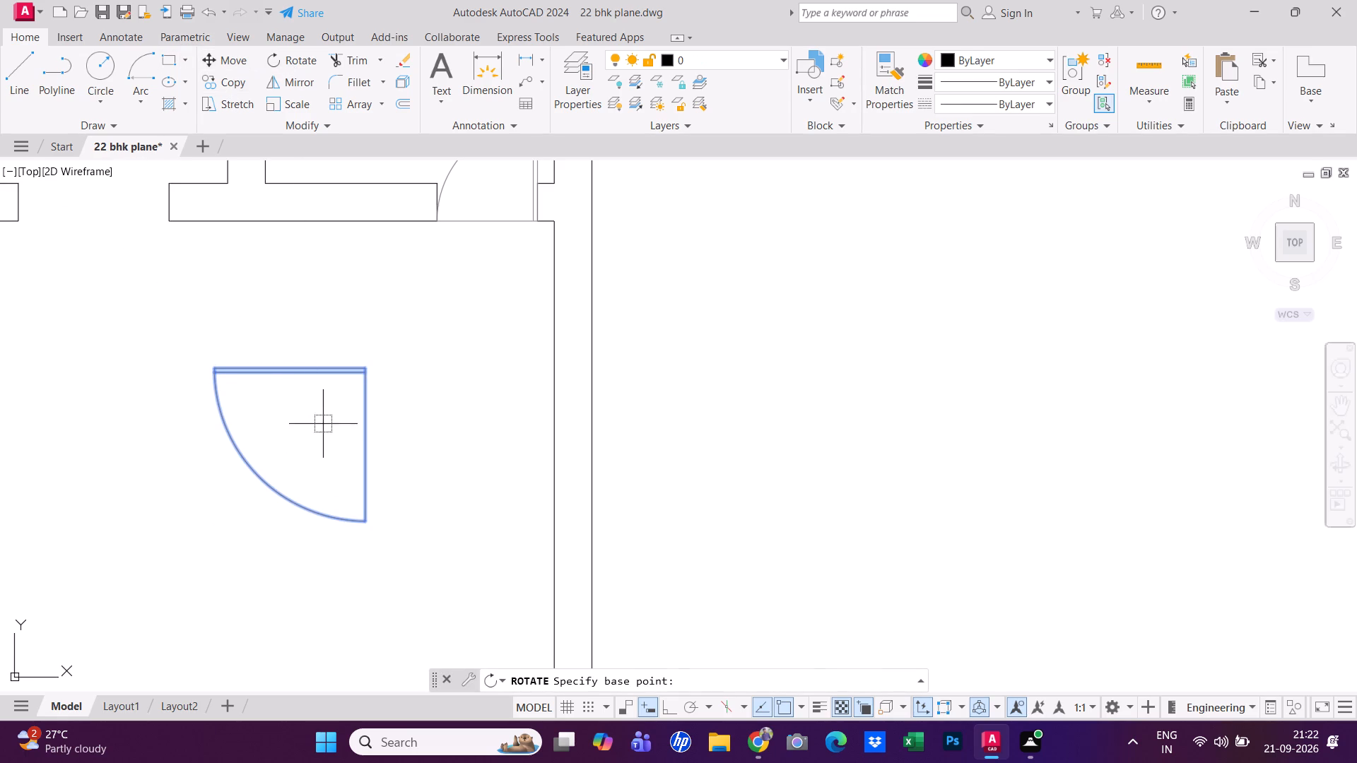
left_click(324, 418)
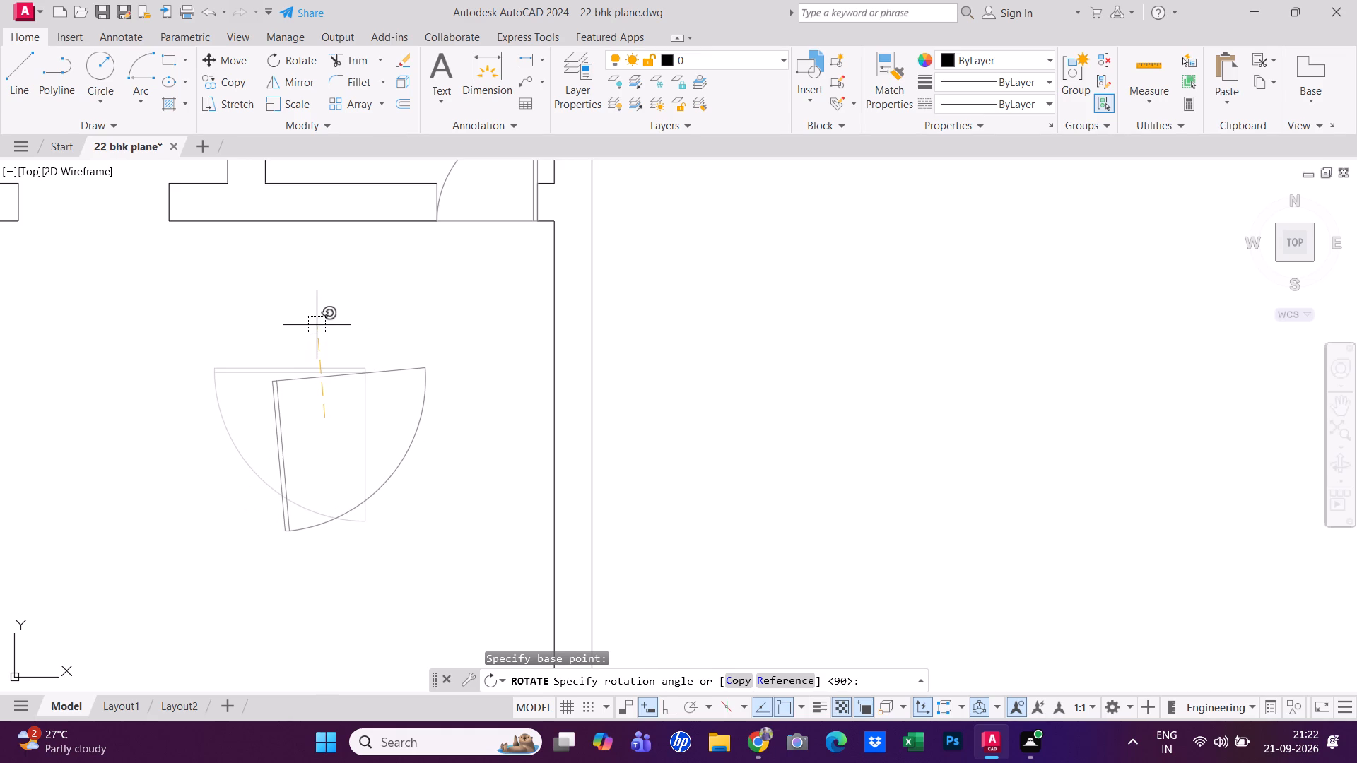
key("ctrl+F8")
left_click(317, 325)
scroll(319, 457, "down", 2)
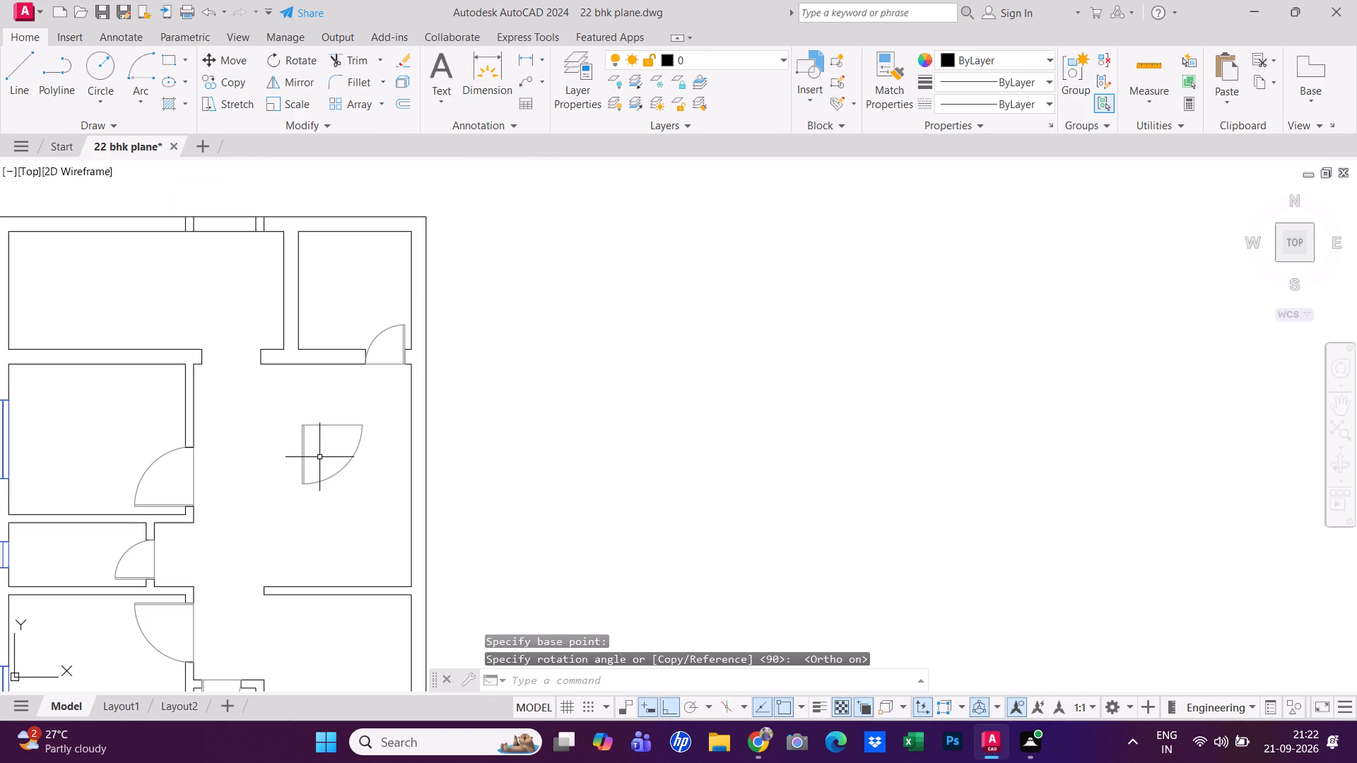
Move the door by its northwest corner onto the north corner of the west jamb of the northwestern room's south-wall opening, with Ortho off.
scroll(305, 437, "up", 3)
left_click(286, 424)
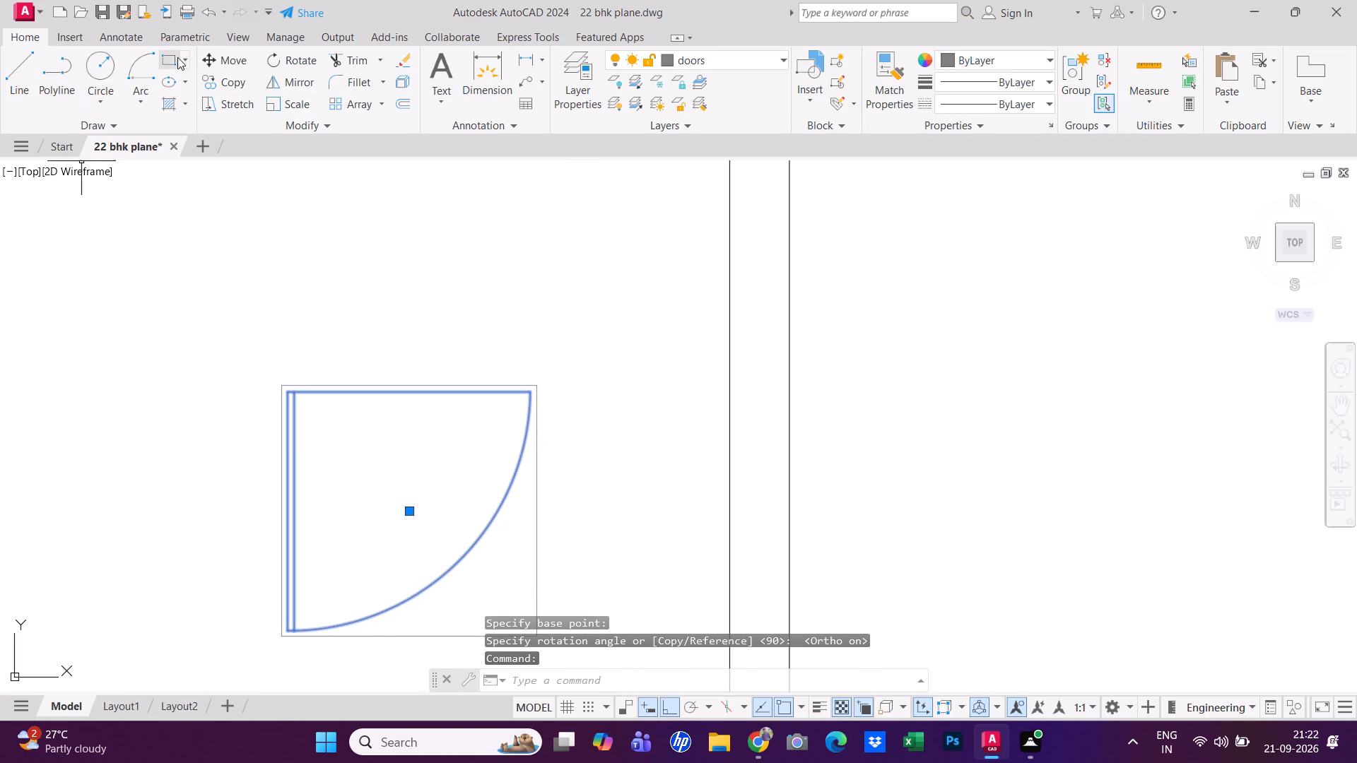
left_click(224, 60)
scroll(284, 370, "up", 3)
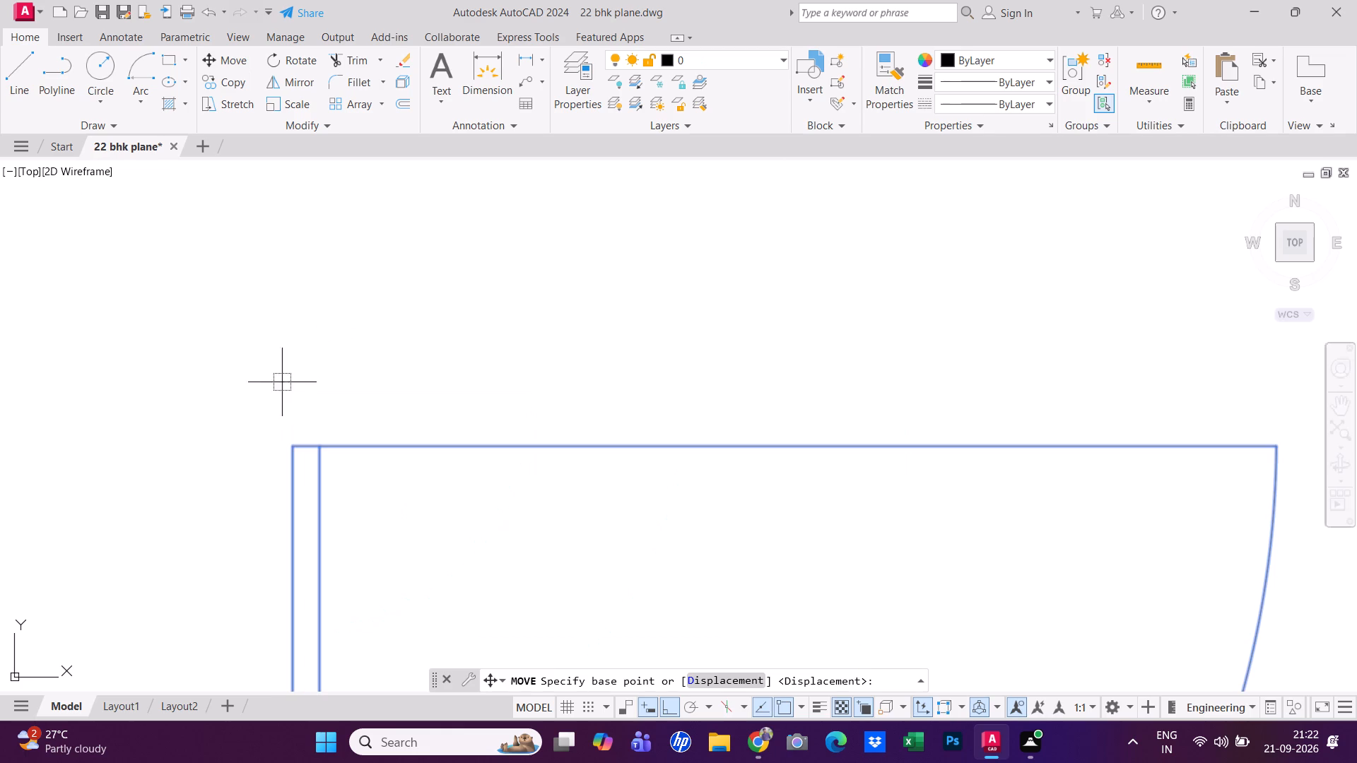
left_click(292, 448)
scroll(201, 371, "down", 5)
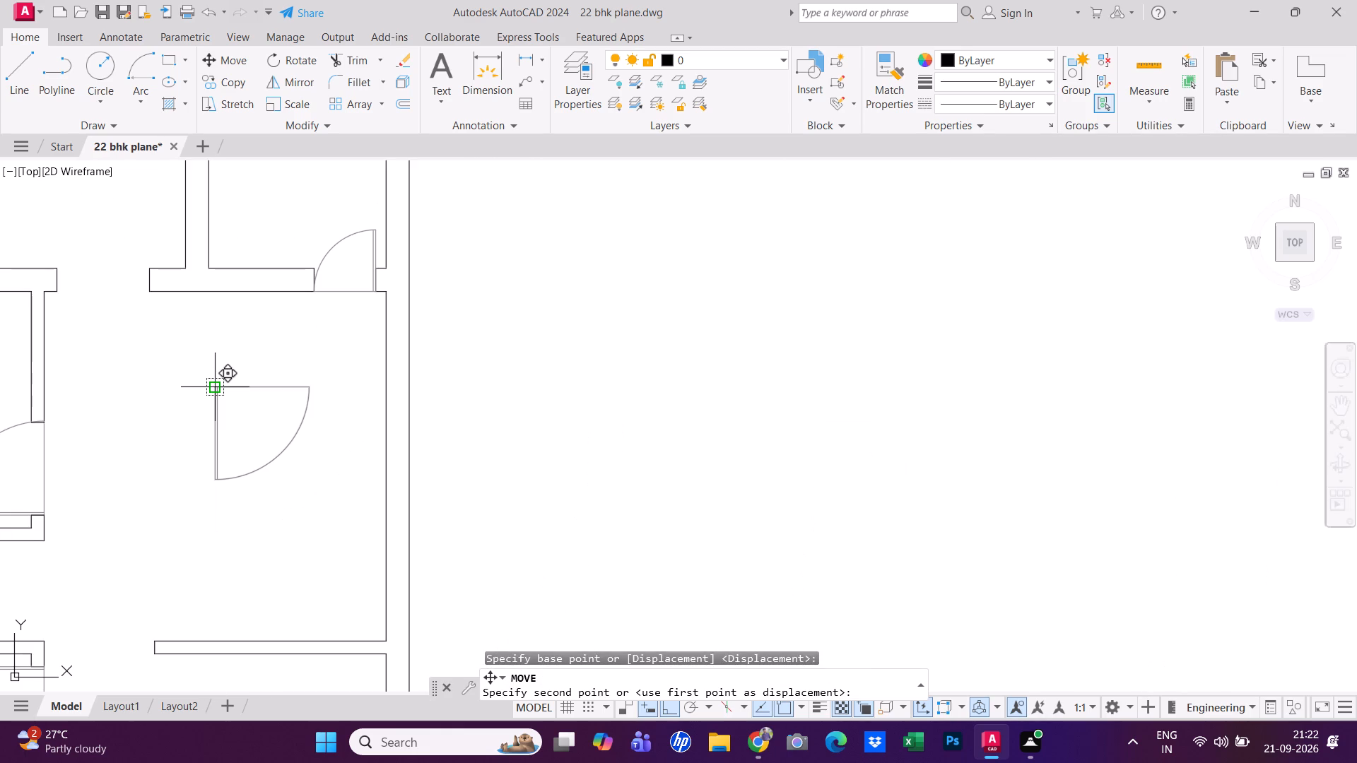
key("ctrl+F8")
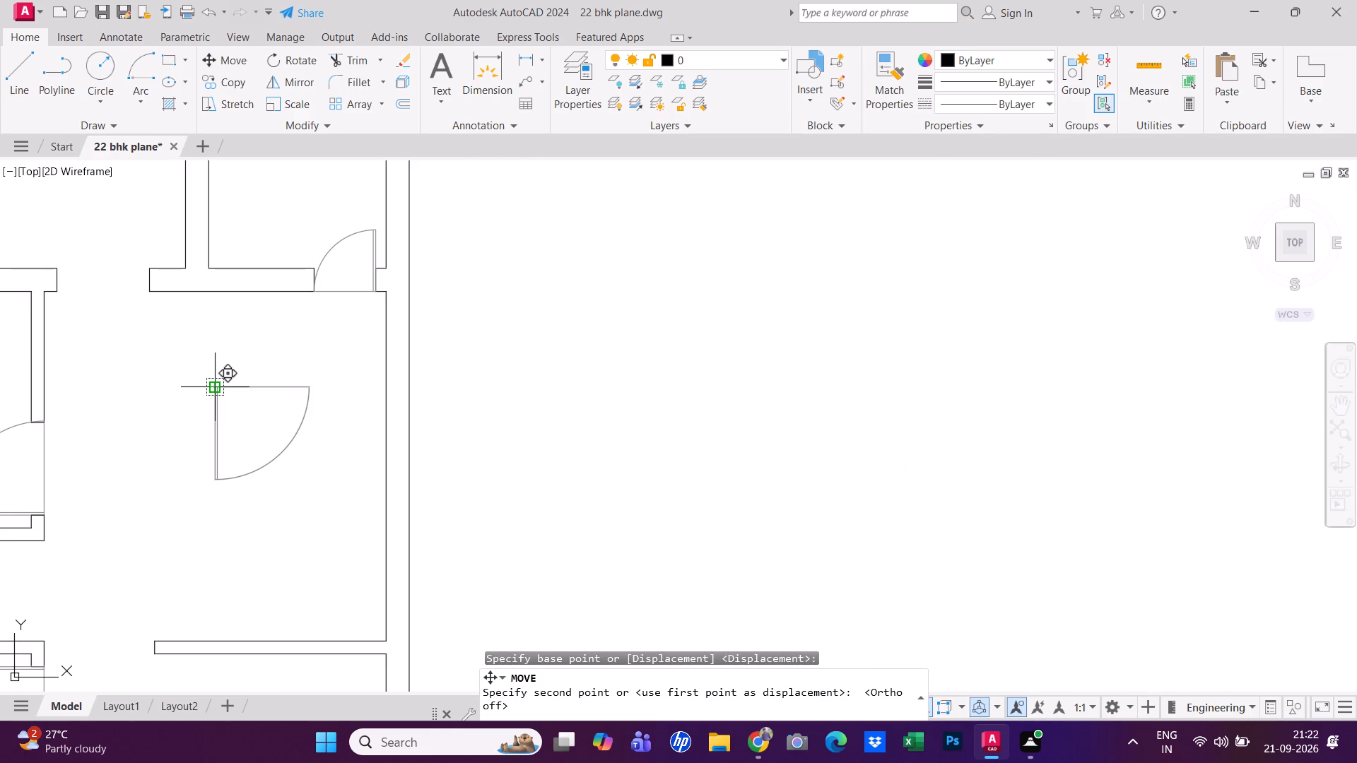
scroll(67, 266, "up", 4)
middle_click_drag(69, 288, 286, 324)
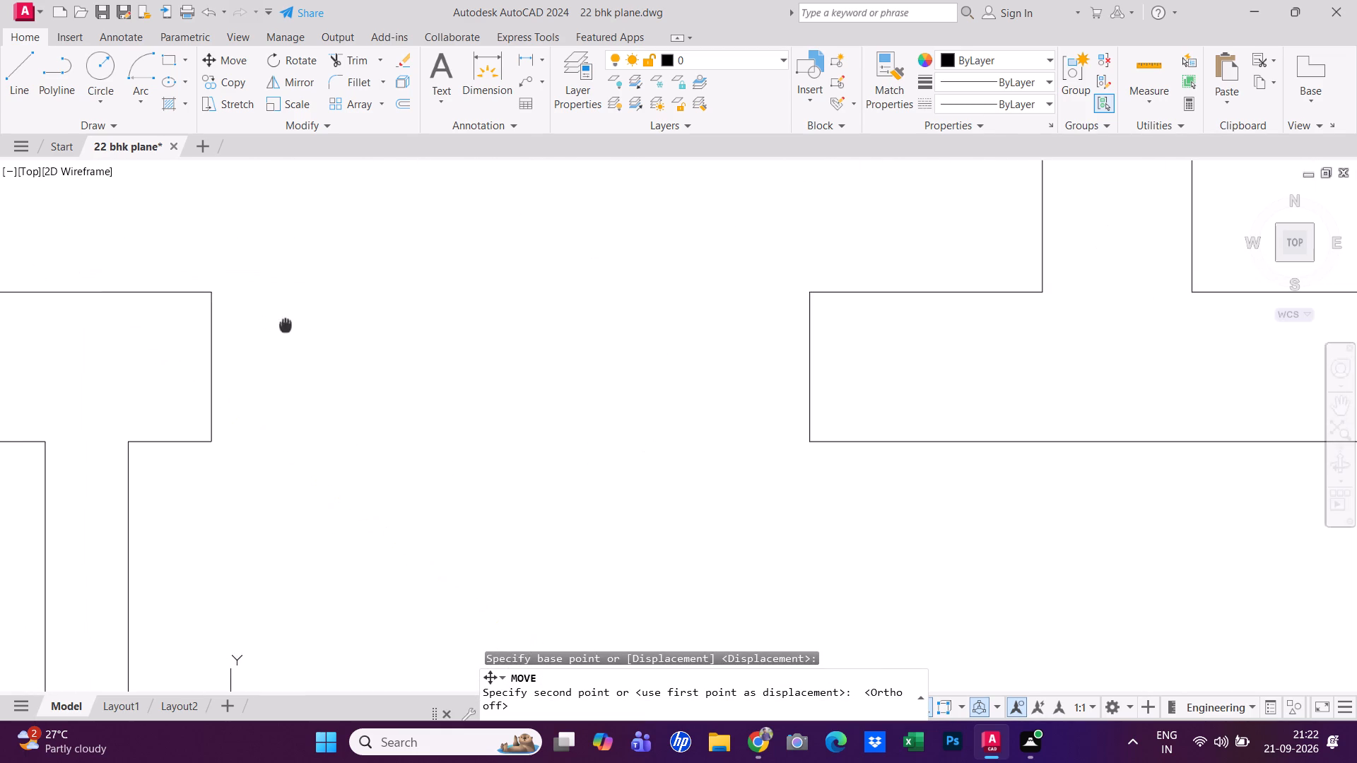
middle_click_drag(286, 324, 286, 322)
left_click(207, 291)
scroll(287, 383, "down", 1)
scroll(288, 382, "up", 1)
scroll(288, 382, "down", 2)
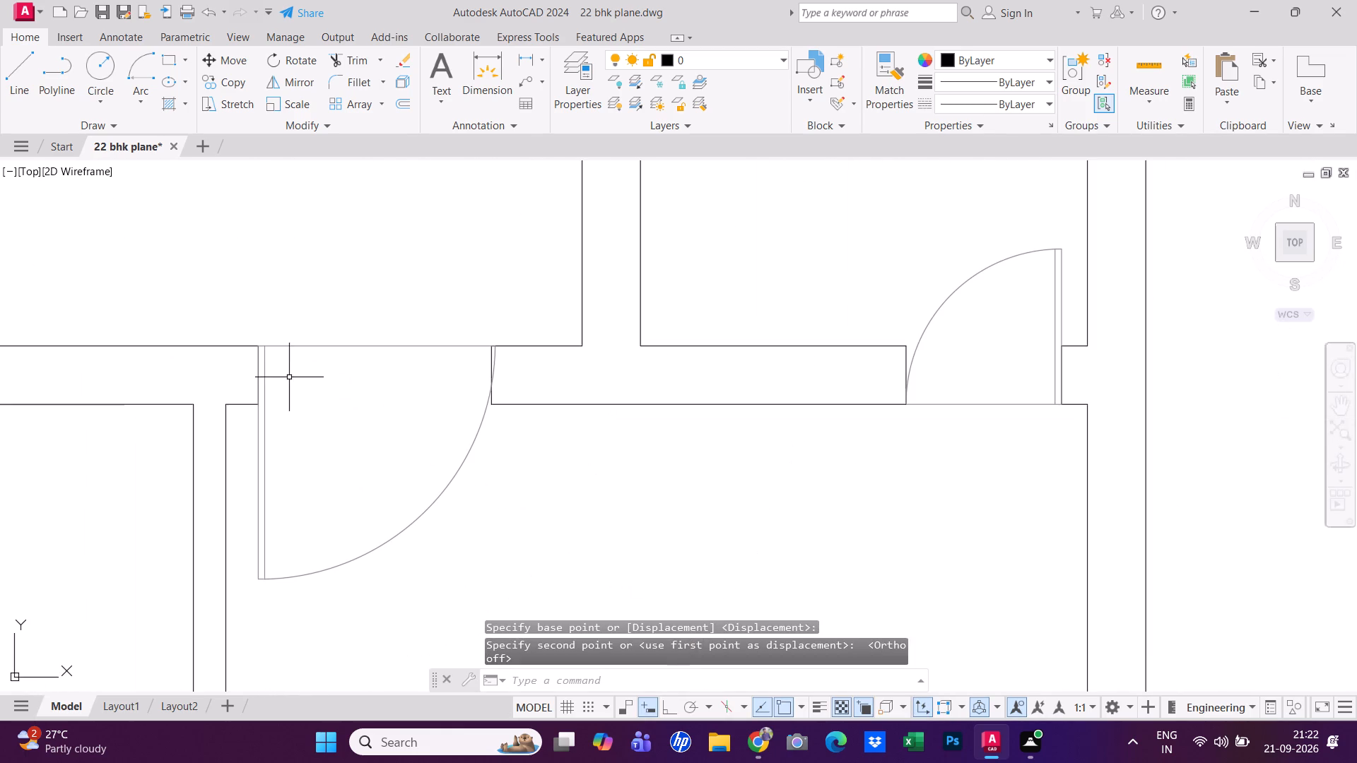
Move the opening's east jamb line slightly east so its north end meets the end of the door's swing arc.
scroll(484, 362, "up", 3)
left_click(505, 355)
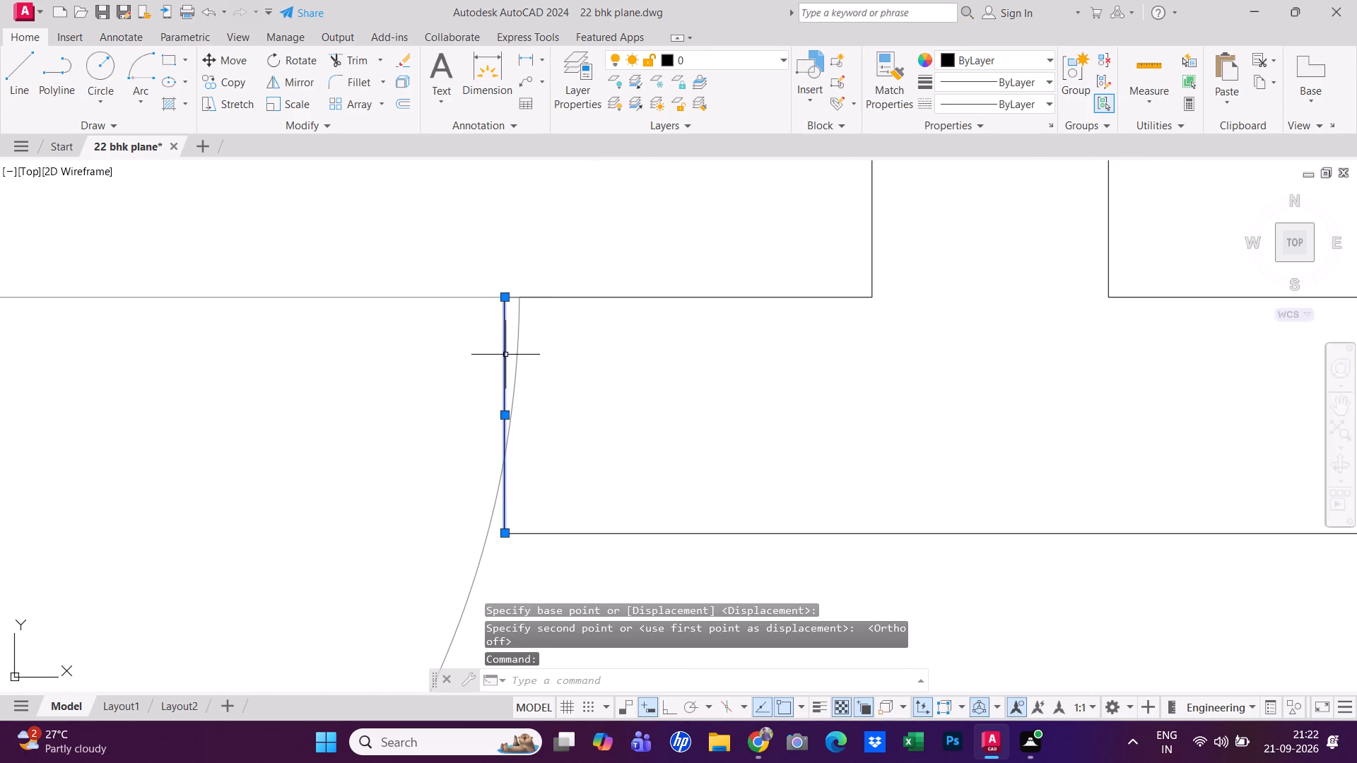
scroll(507, 381, "up", 2)
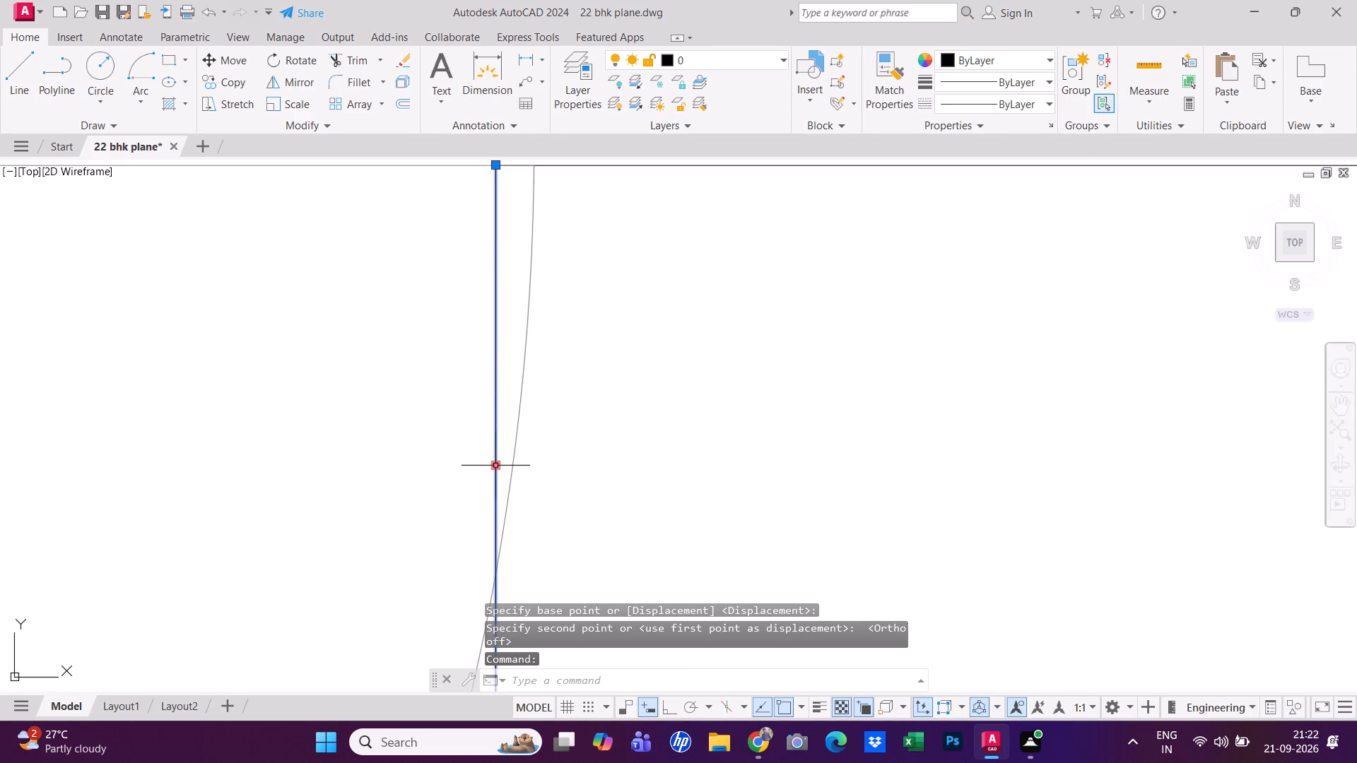
left_click(230, 53)
left_click(497, 170)
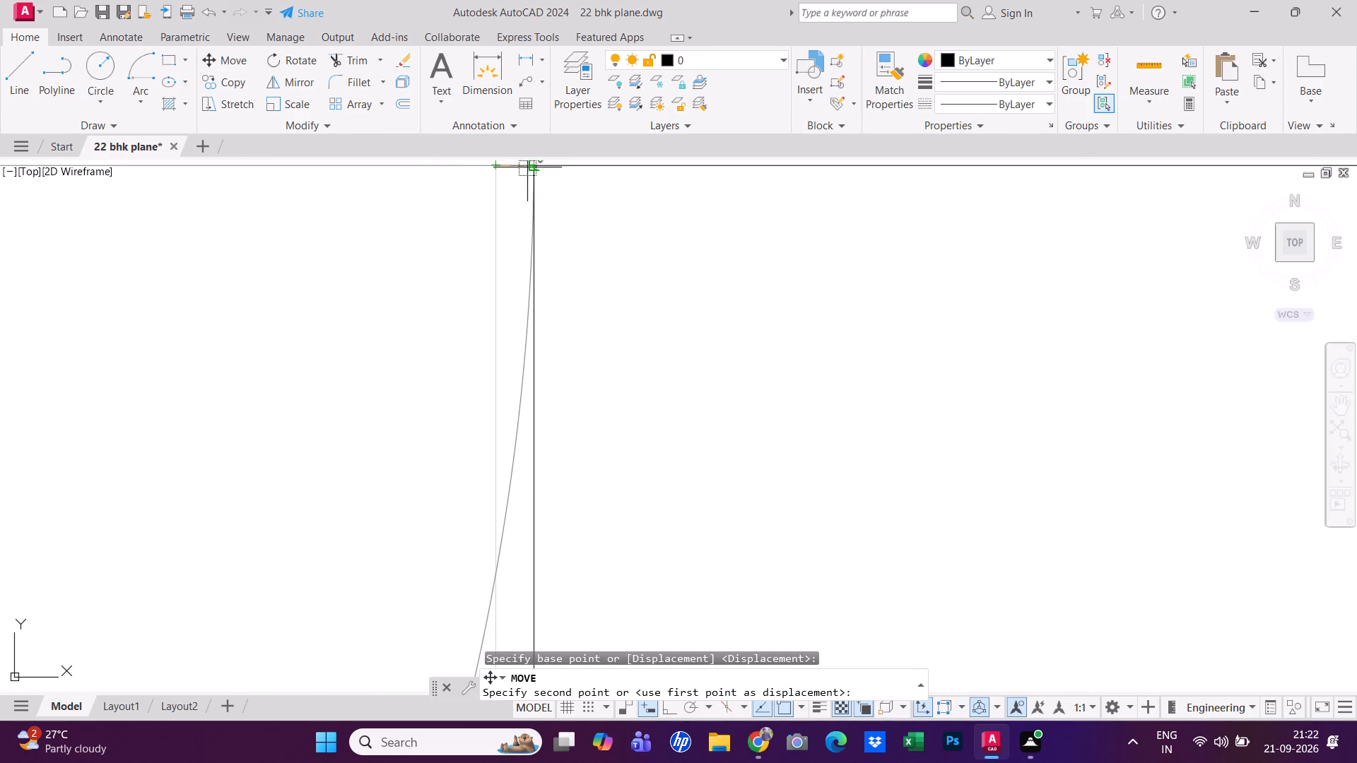
left_click(533, 165)
key("Escape")
scroll(439, 295, "down", 3)
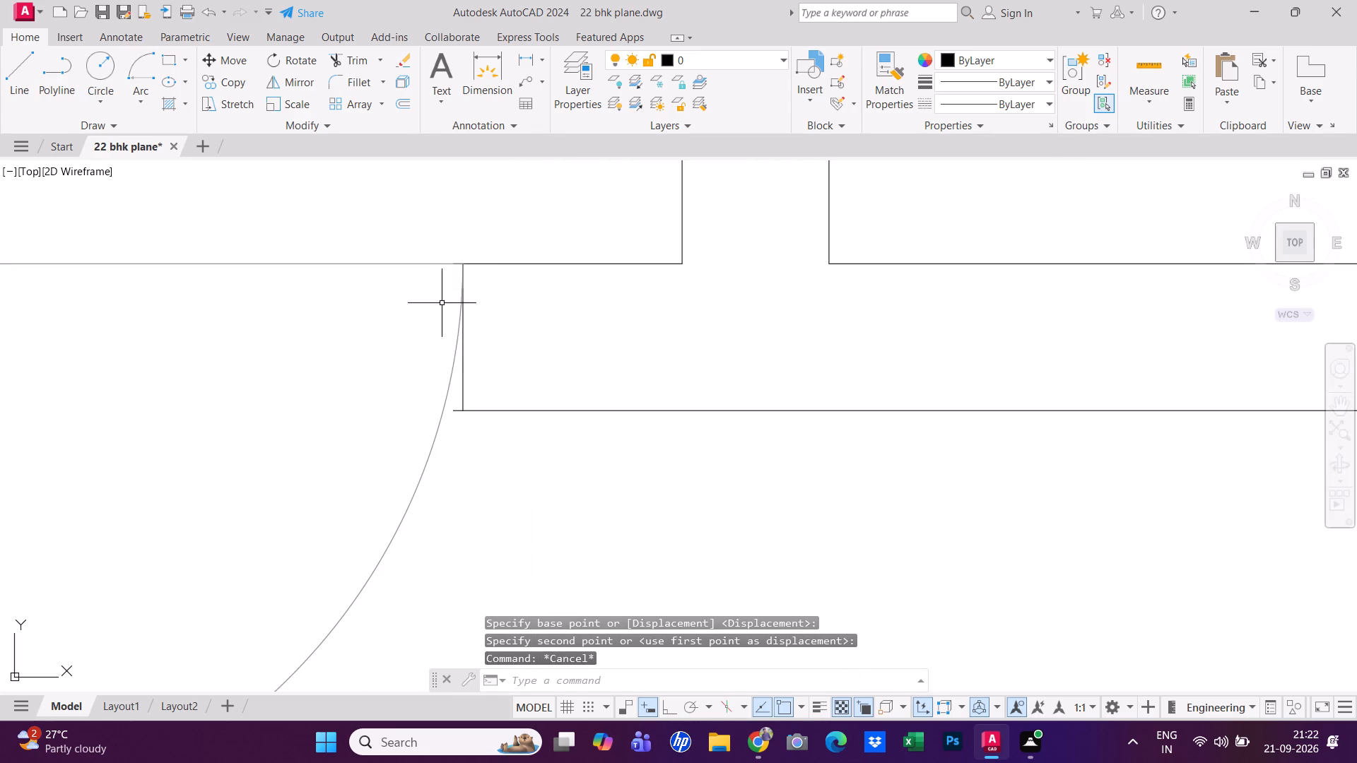
key("Escape")
Trim the short overhang of the wall's south face line beyond the moved east jamb.
type("tr")
key("space")
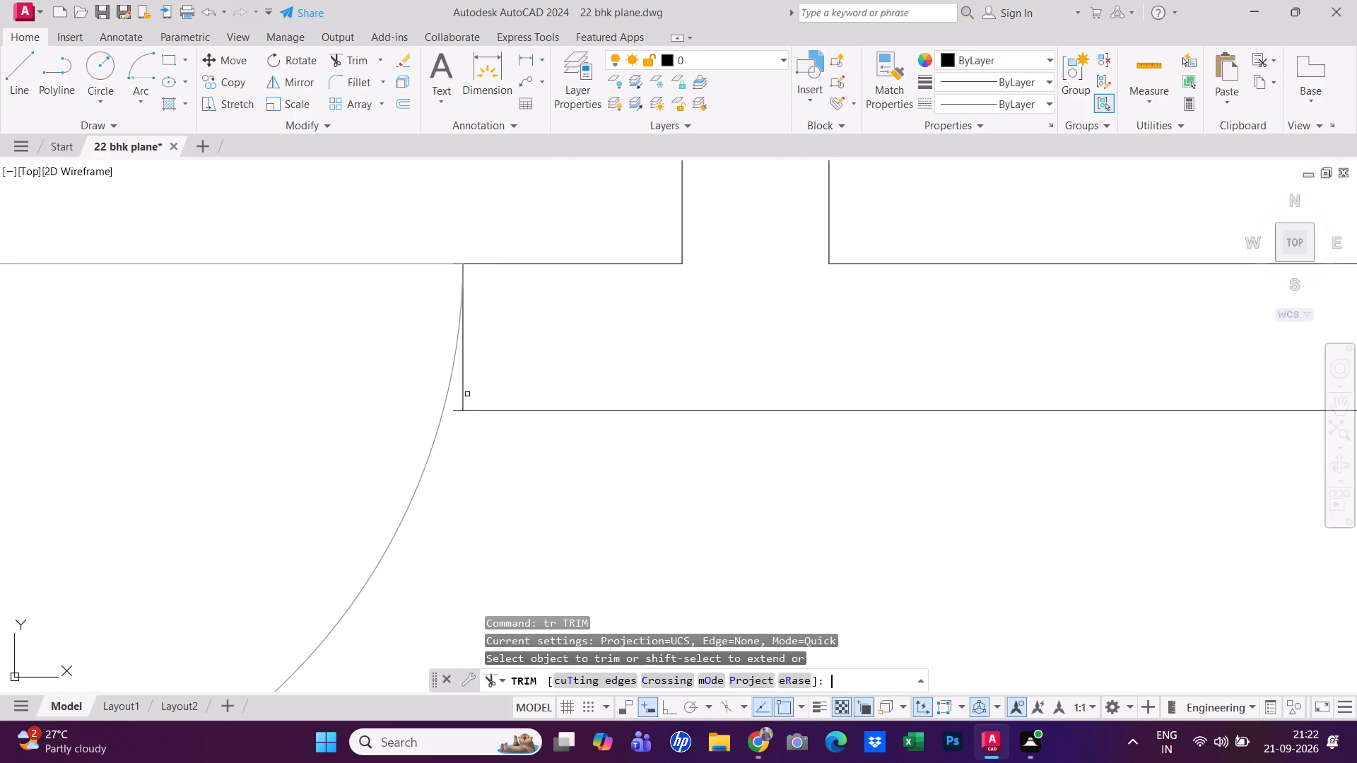
left_click(457, 410)
key("Escape")
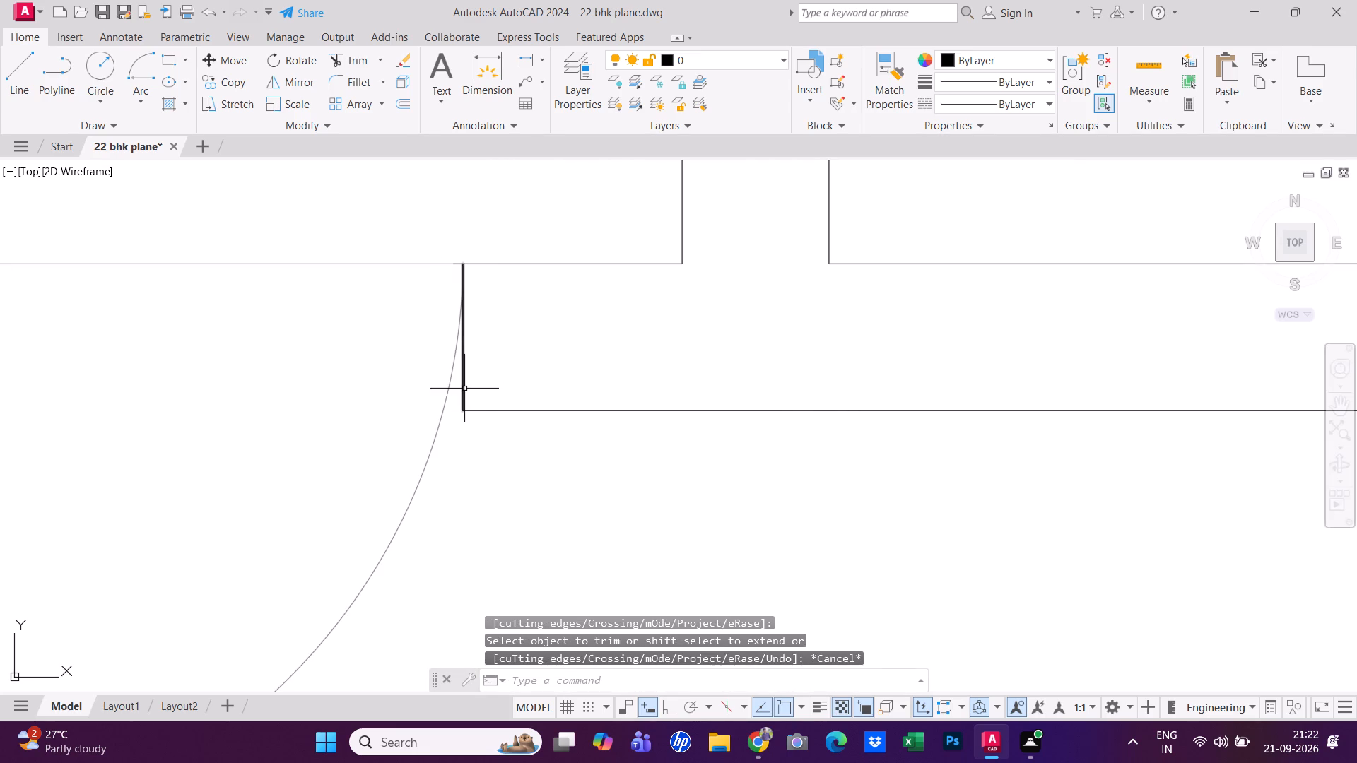
left_click(464, 389)
key("Escape")
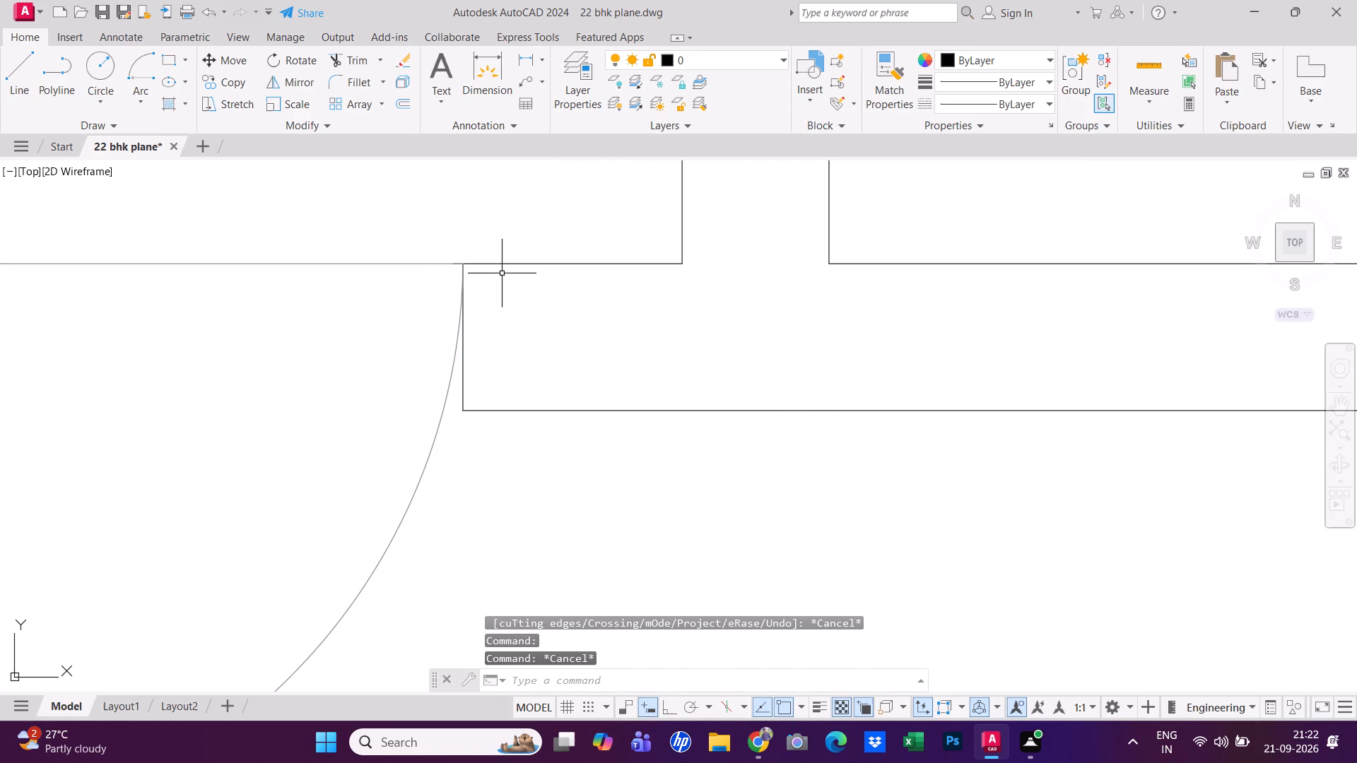
Fillet the east jamb line with the wall's north face line into a square corner.
type("f")
key("space")
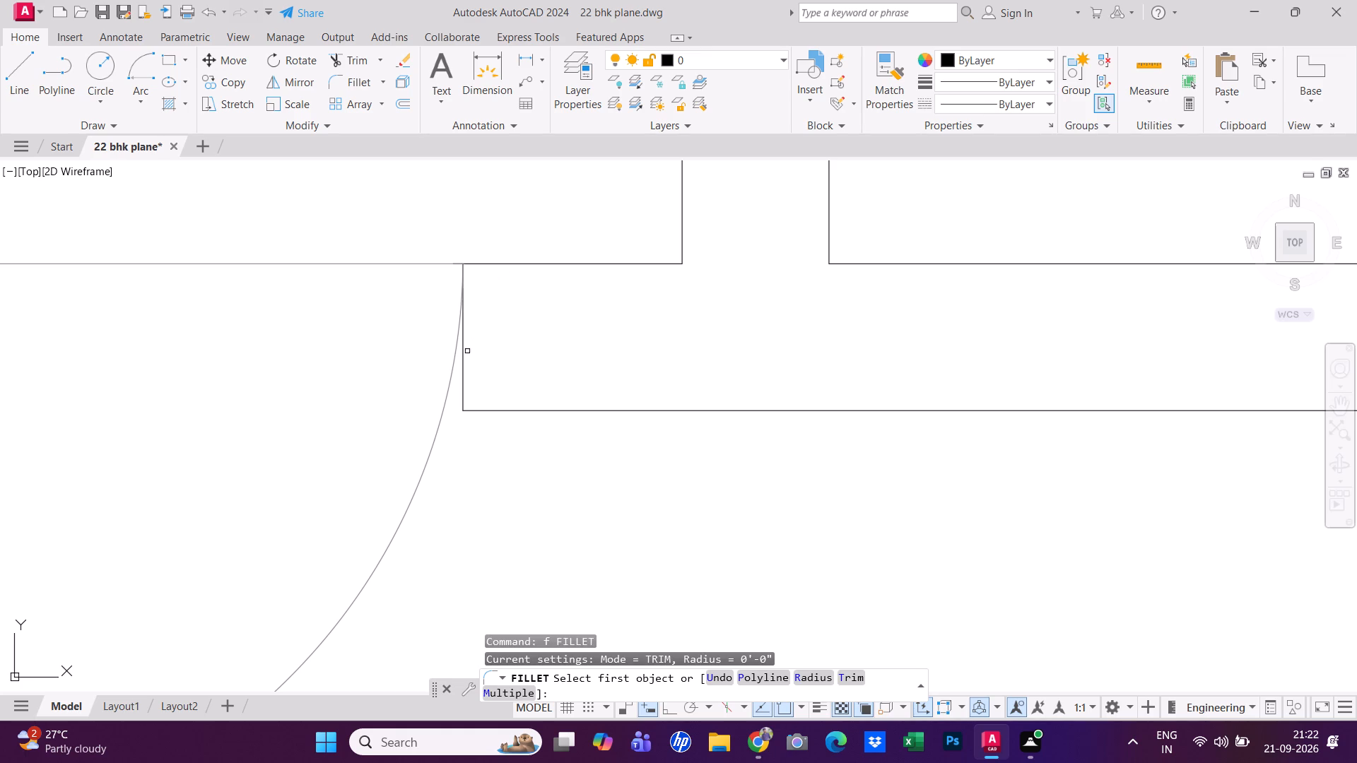
left_click(465, 355)
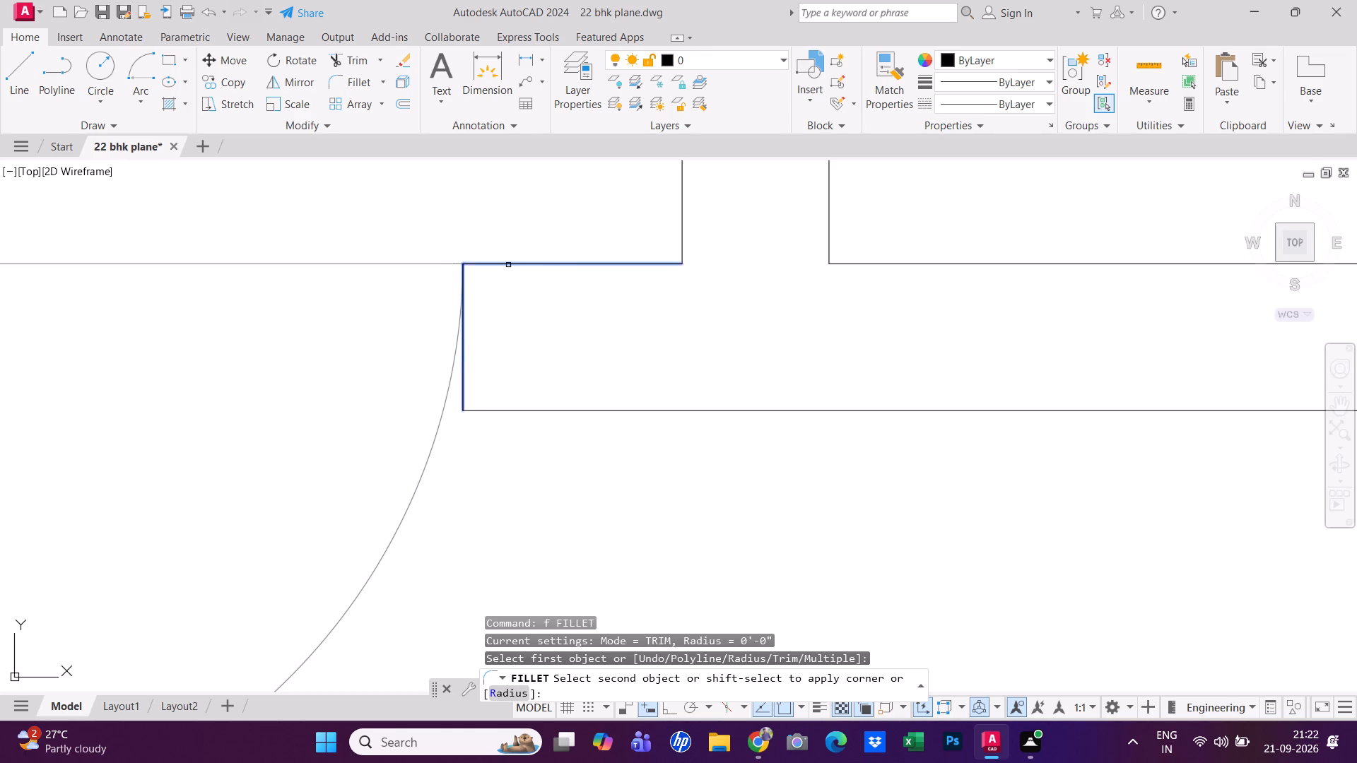
left_click(508, 265)
key("Escape")
scroll(500, 329, "down", 1)
key("Escape")
key("Escape")
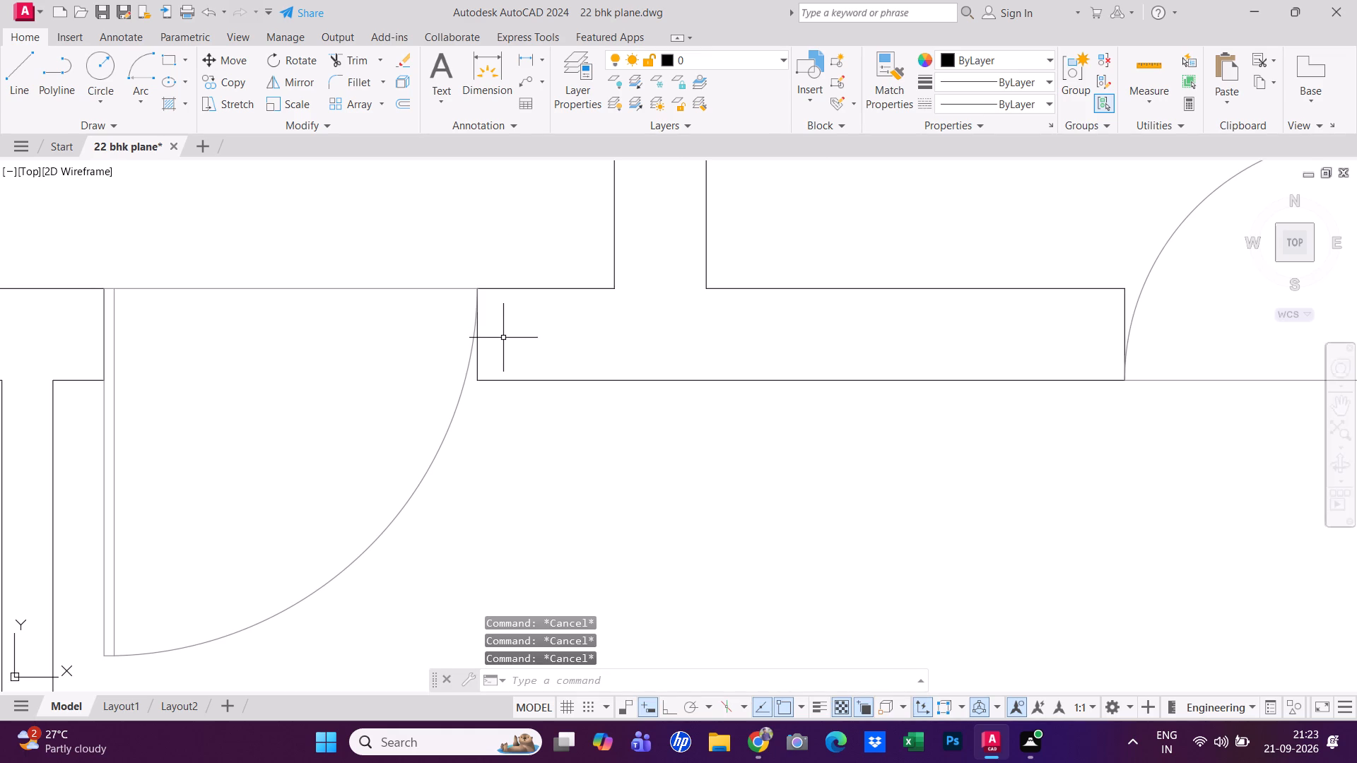
Save the drawing.
key("ctrl+s")
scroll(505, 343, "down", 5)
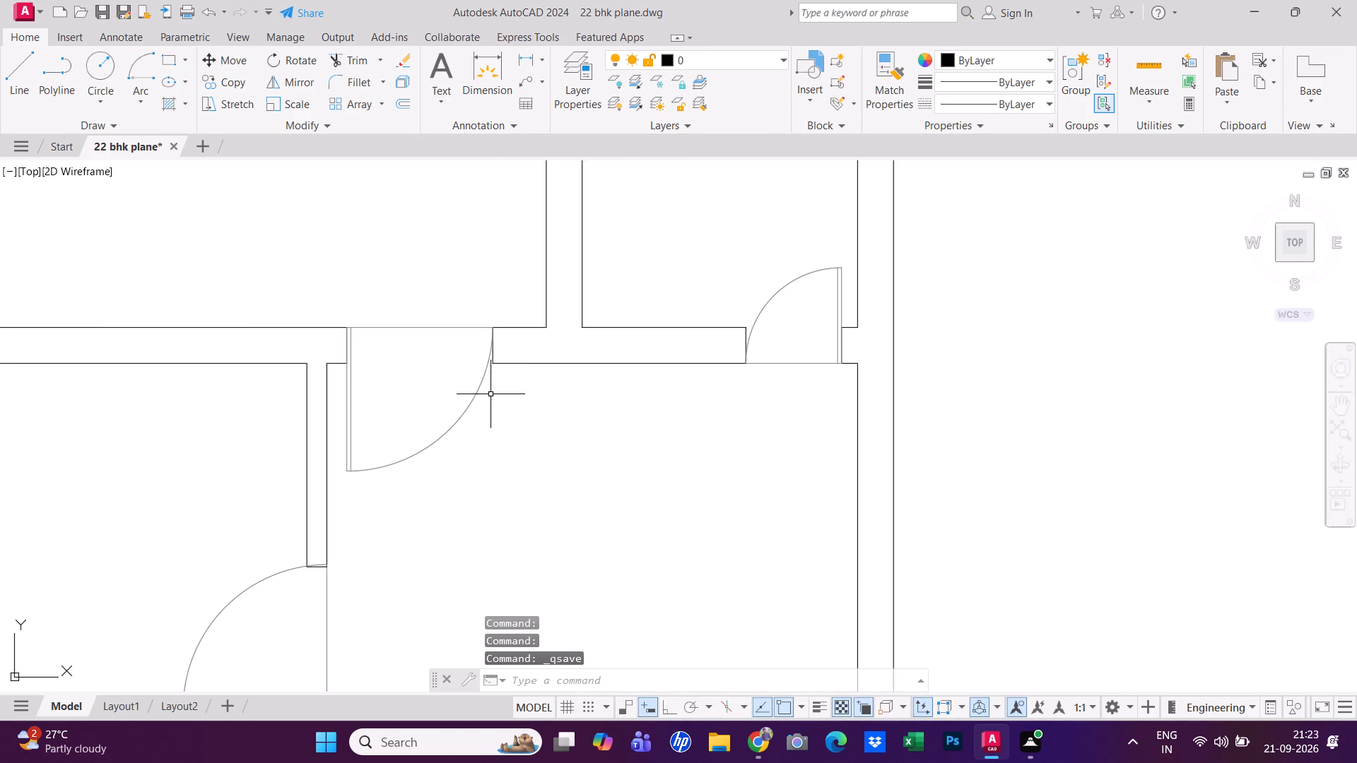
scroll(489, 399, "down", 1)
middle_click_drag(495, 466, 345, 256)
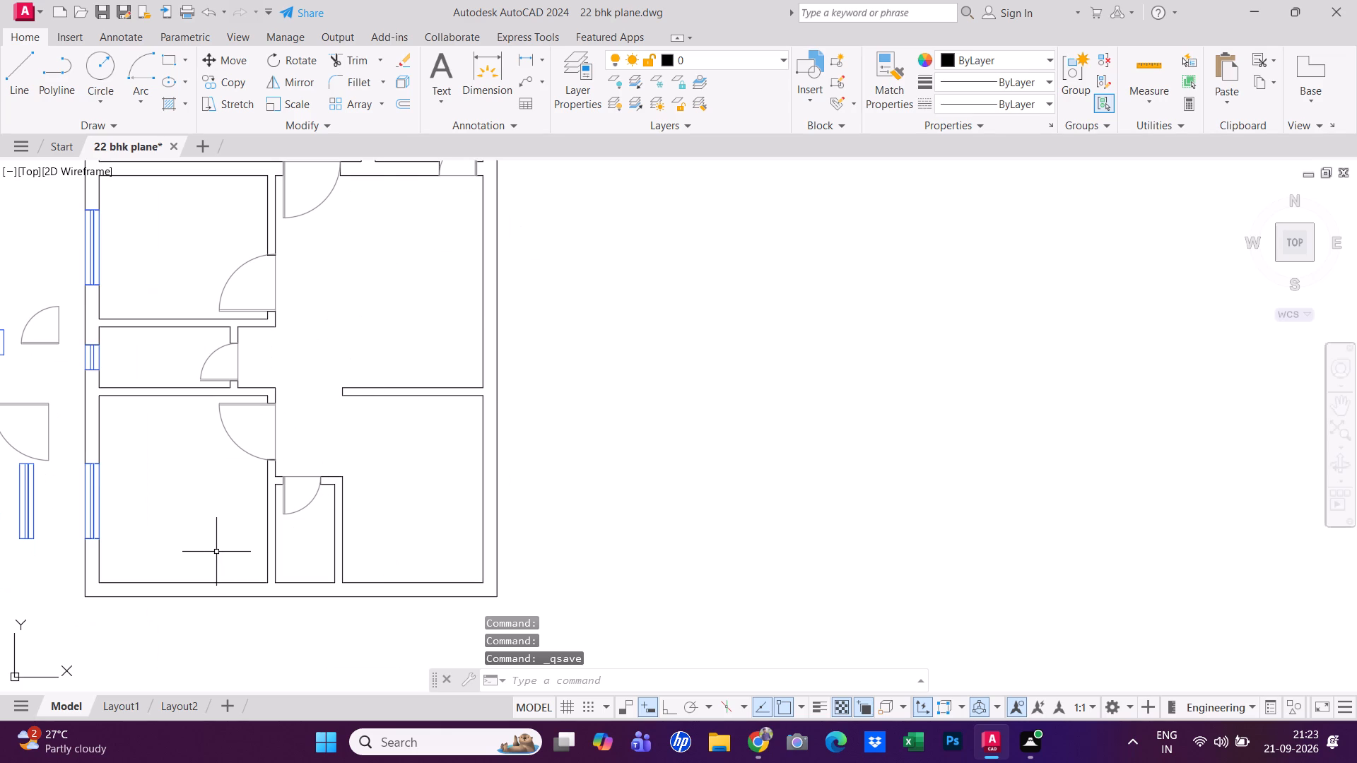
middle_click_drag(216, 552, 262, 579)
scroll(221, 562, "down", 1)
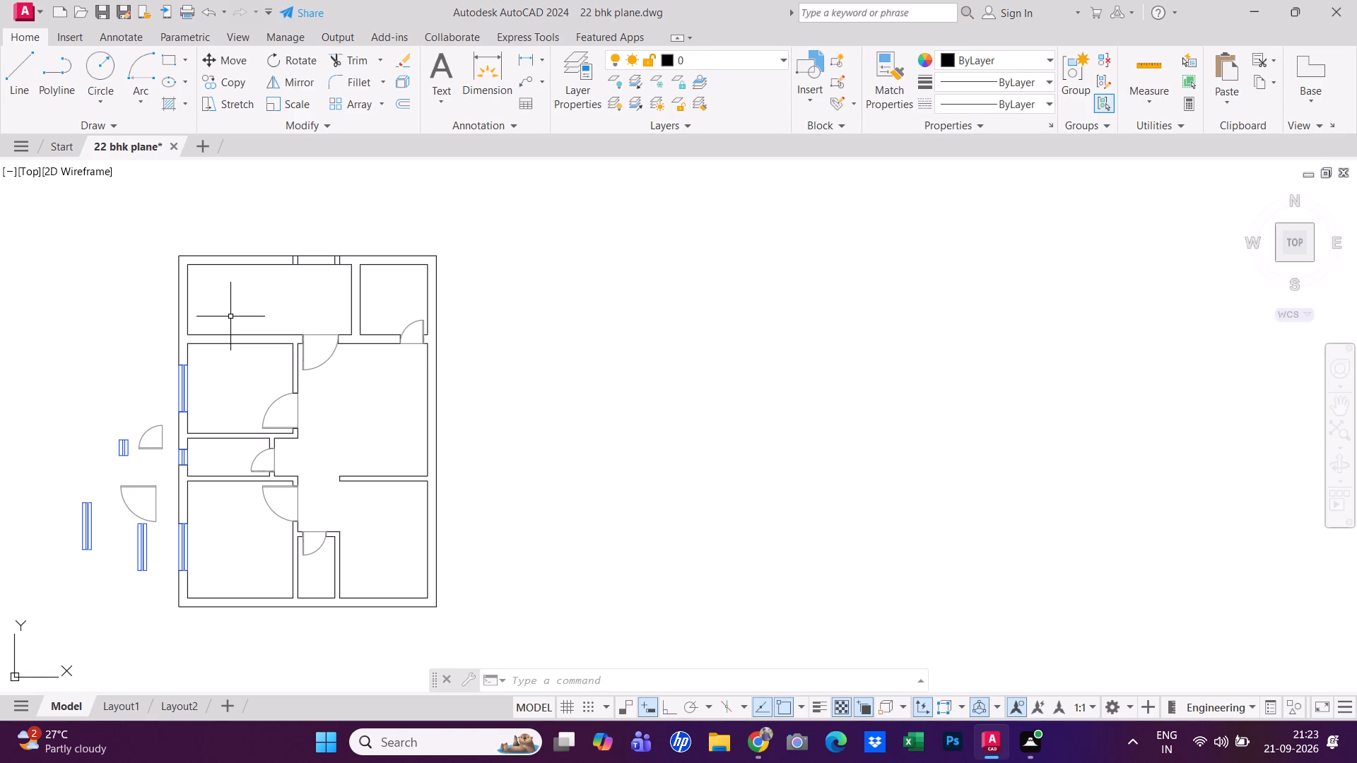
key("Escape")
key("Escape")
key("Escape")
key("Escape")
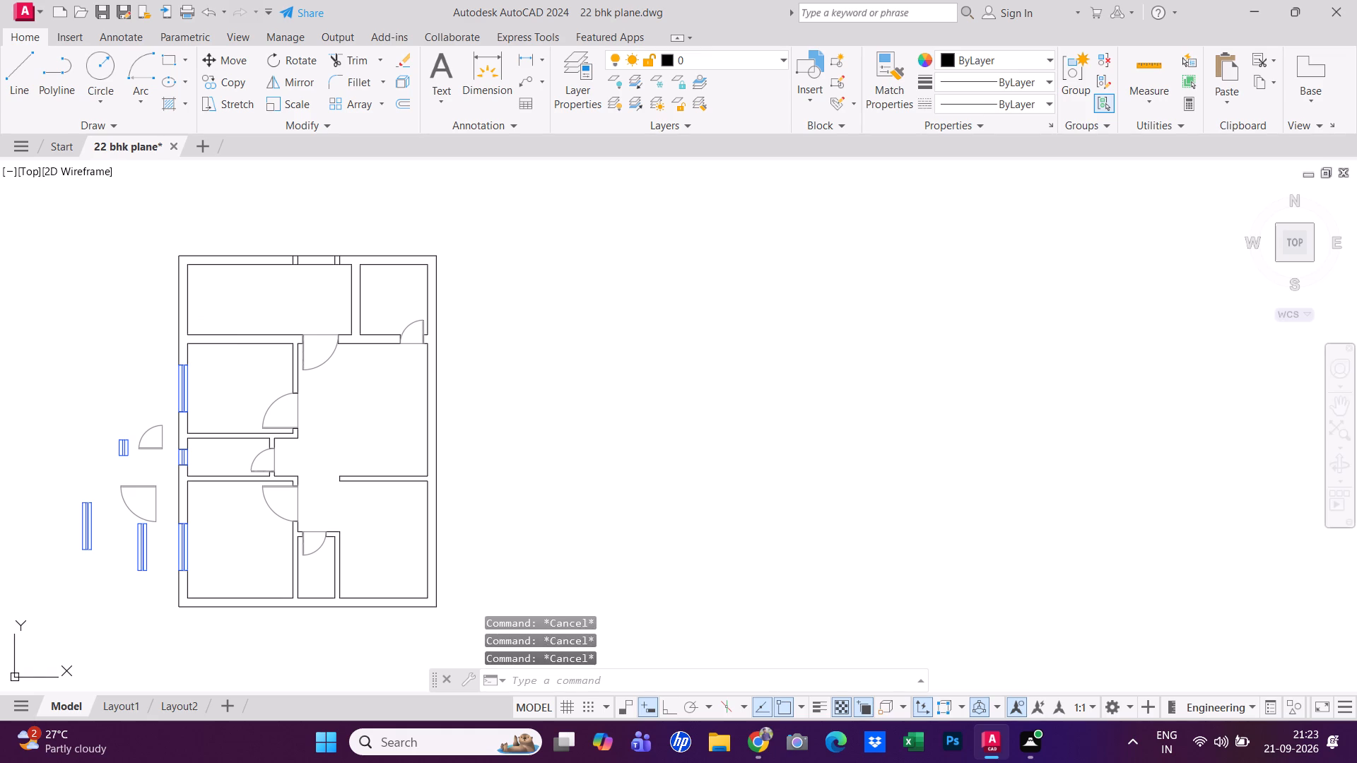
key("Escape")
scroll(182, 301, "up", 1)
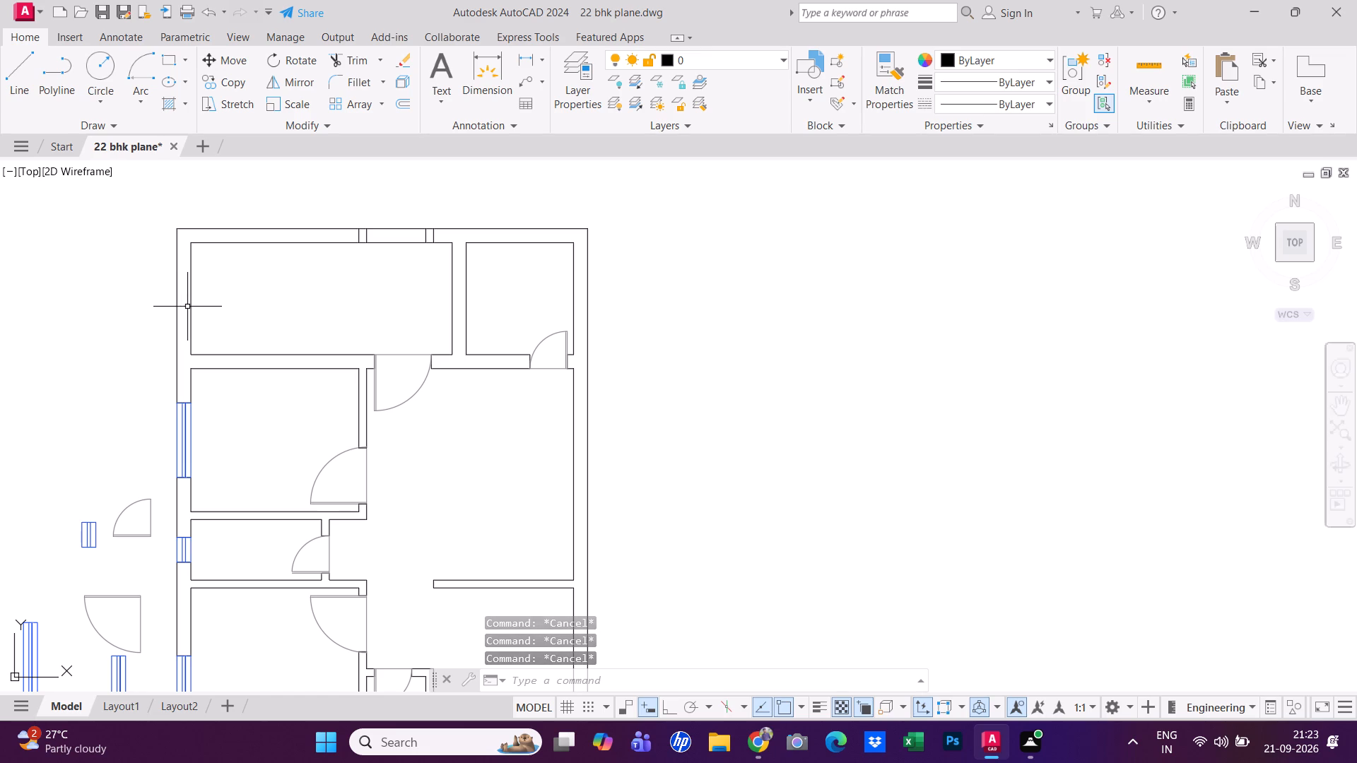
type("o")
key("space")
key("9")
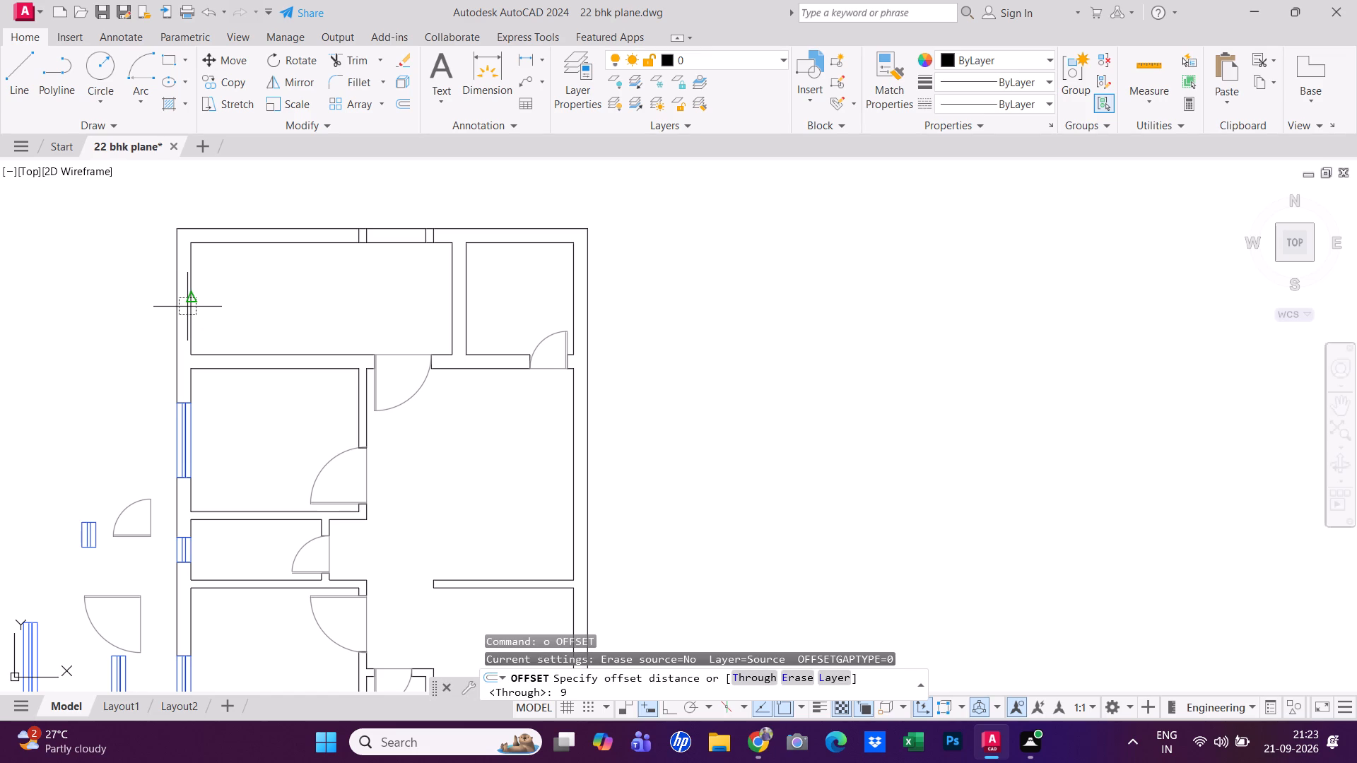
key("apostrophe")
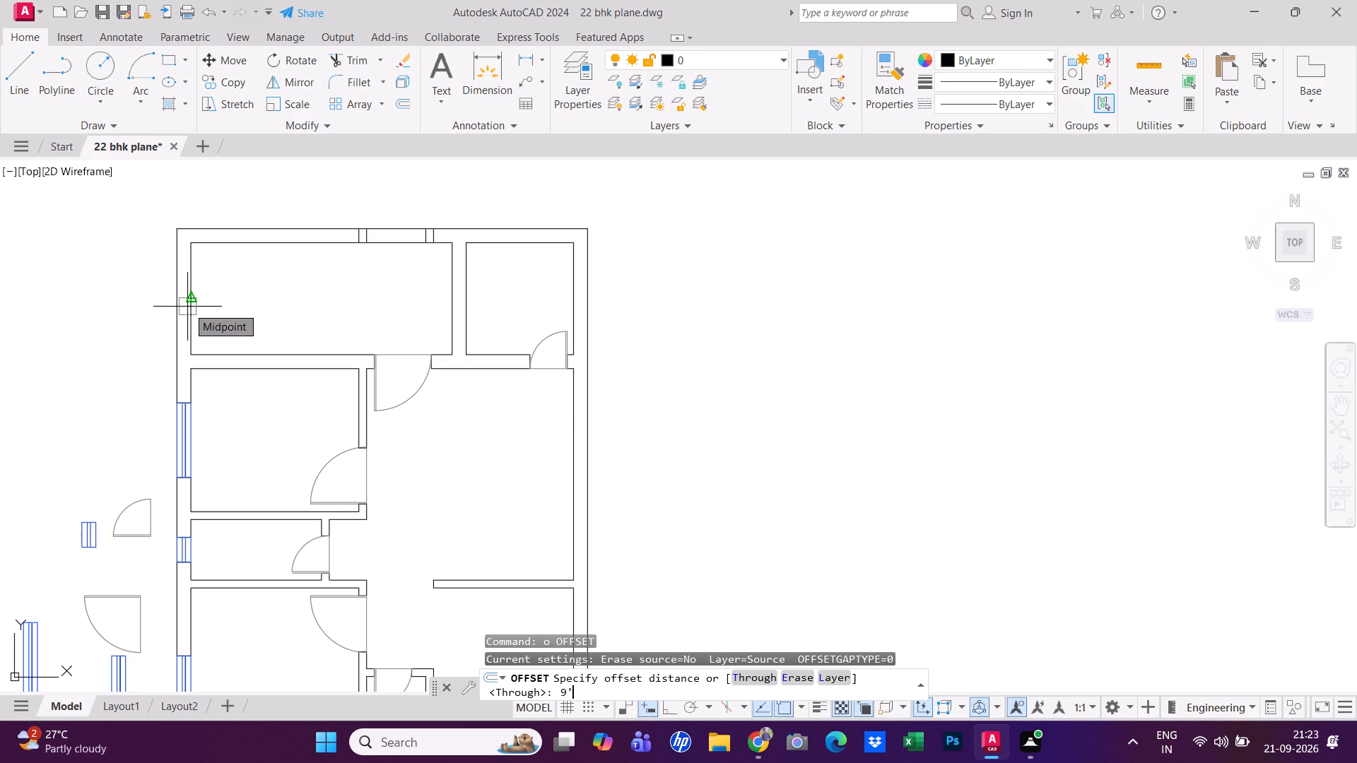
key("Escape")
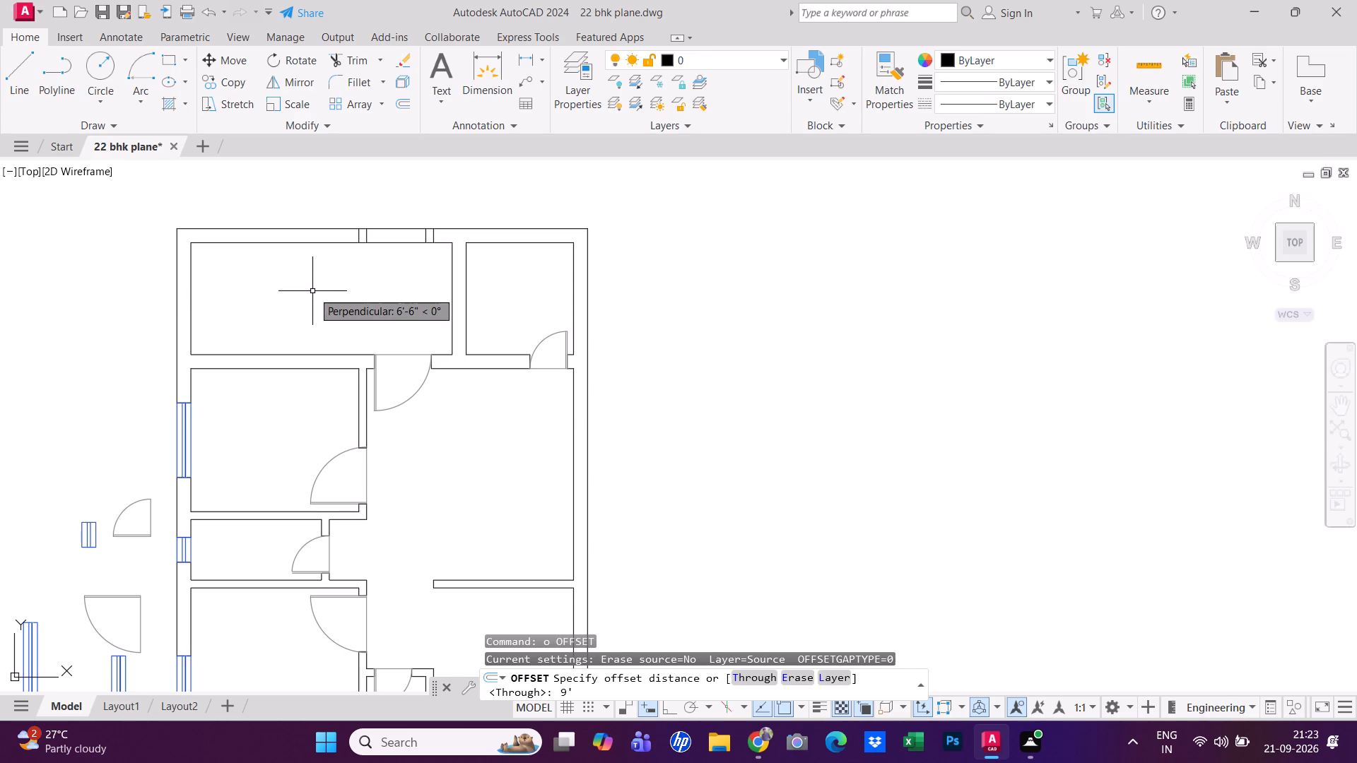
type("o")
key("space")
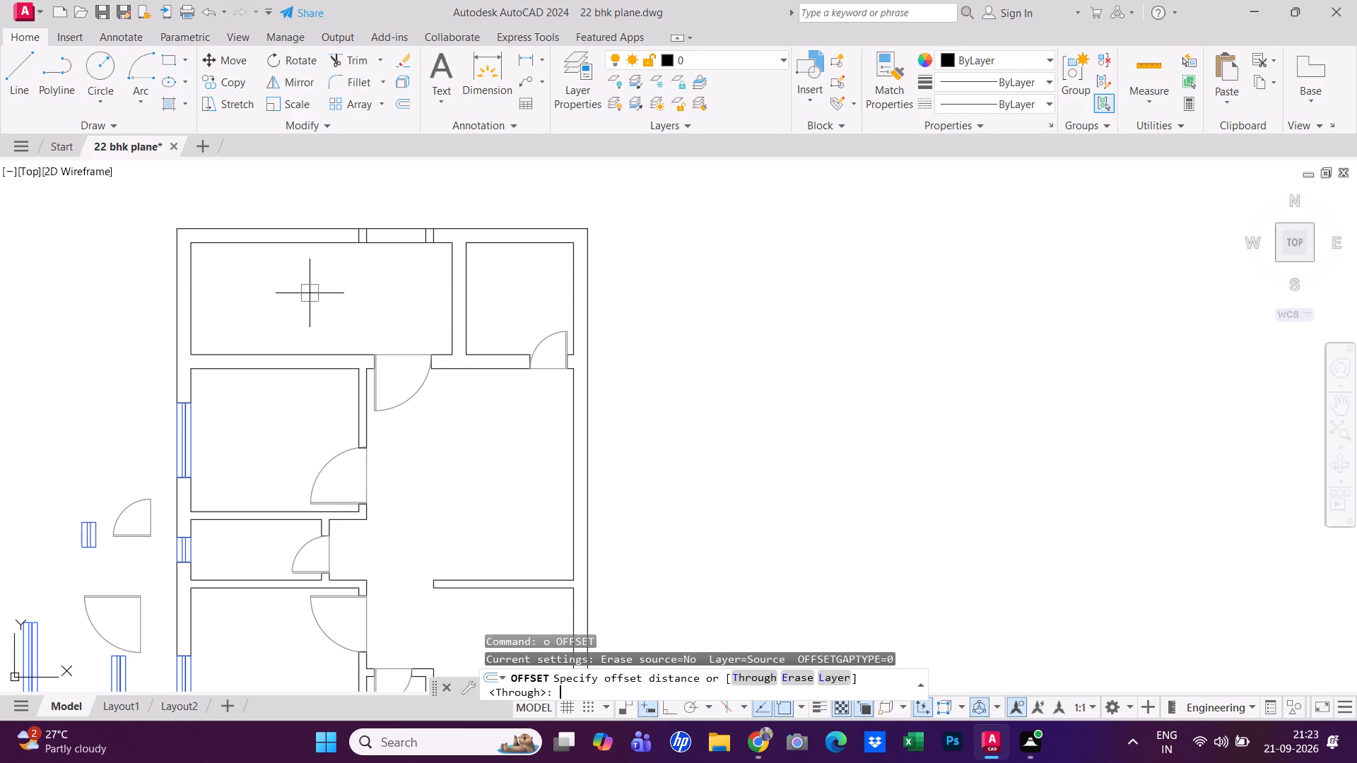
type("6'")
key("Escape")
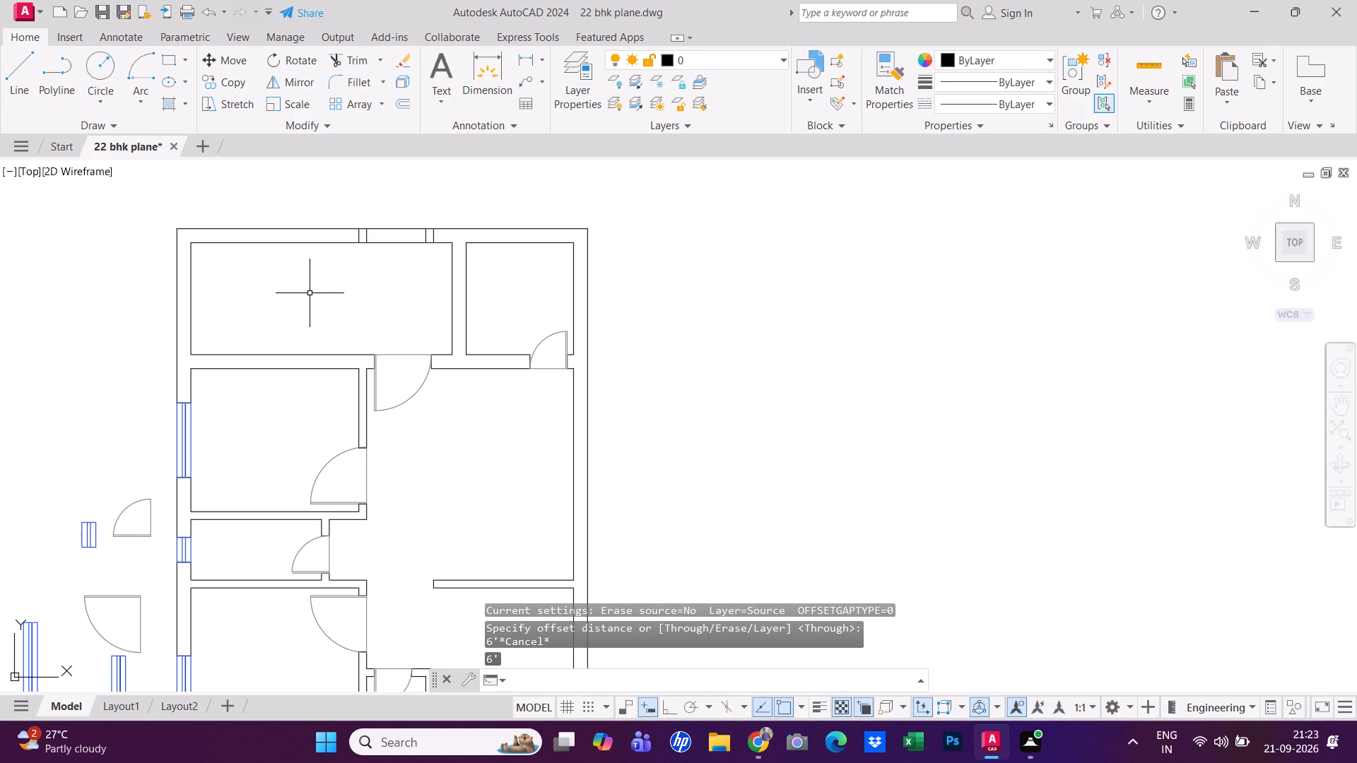
Offset the northwestern room's west inner wall line 3' to the east, inside the room.
type("o t")
key("space")
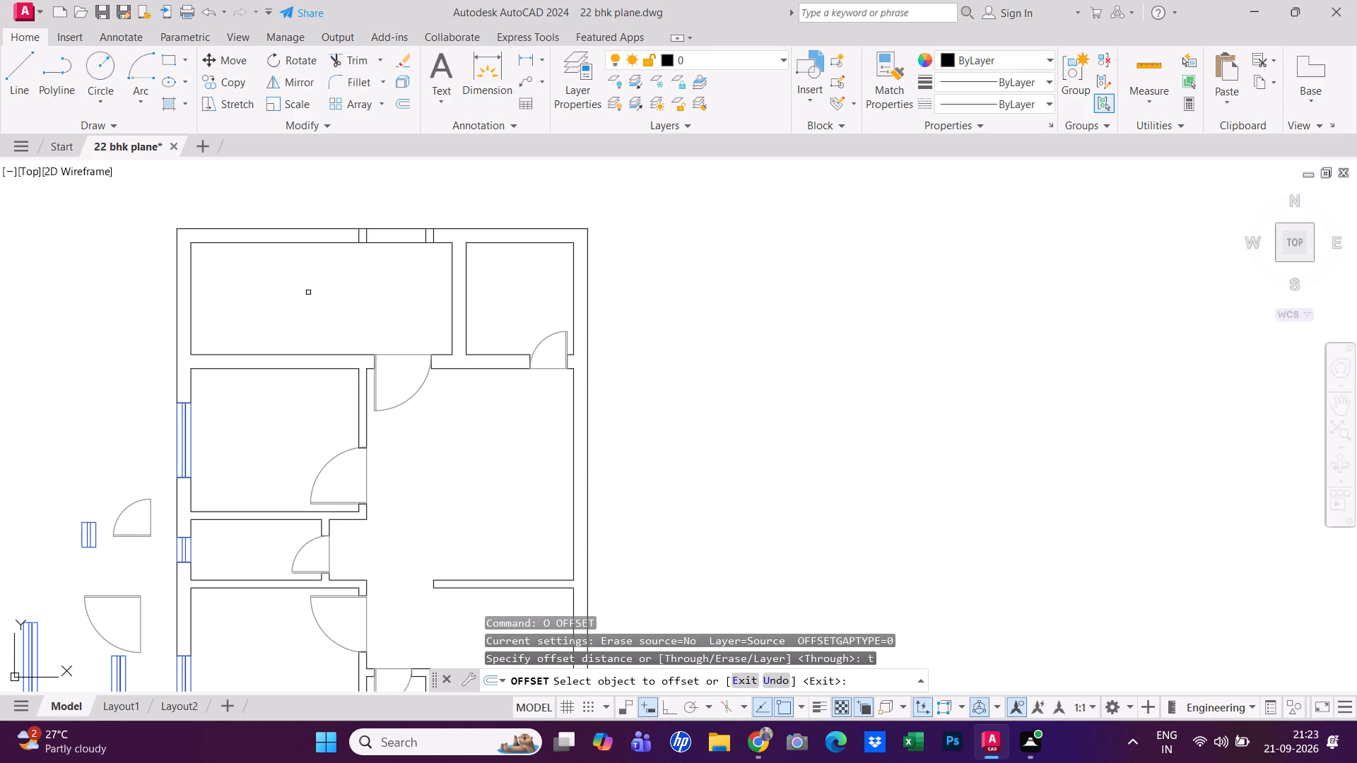
left_click_drag(189, 312, 196, 312)
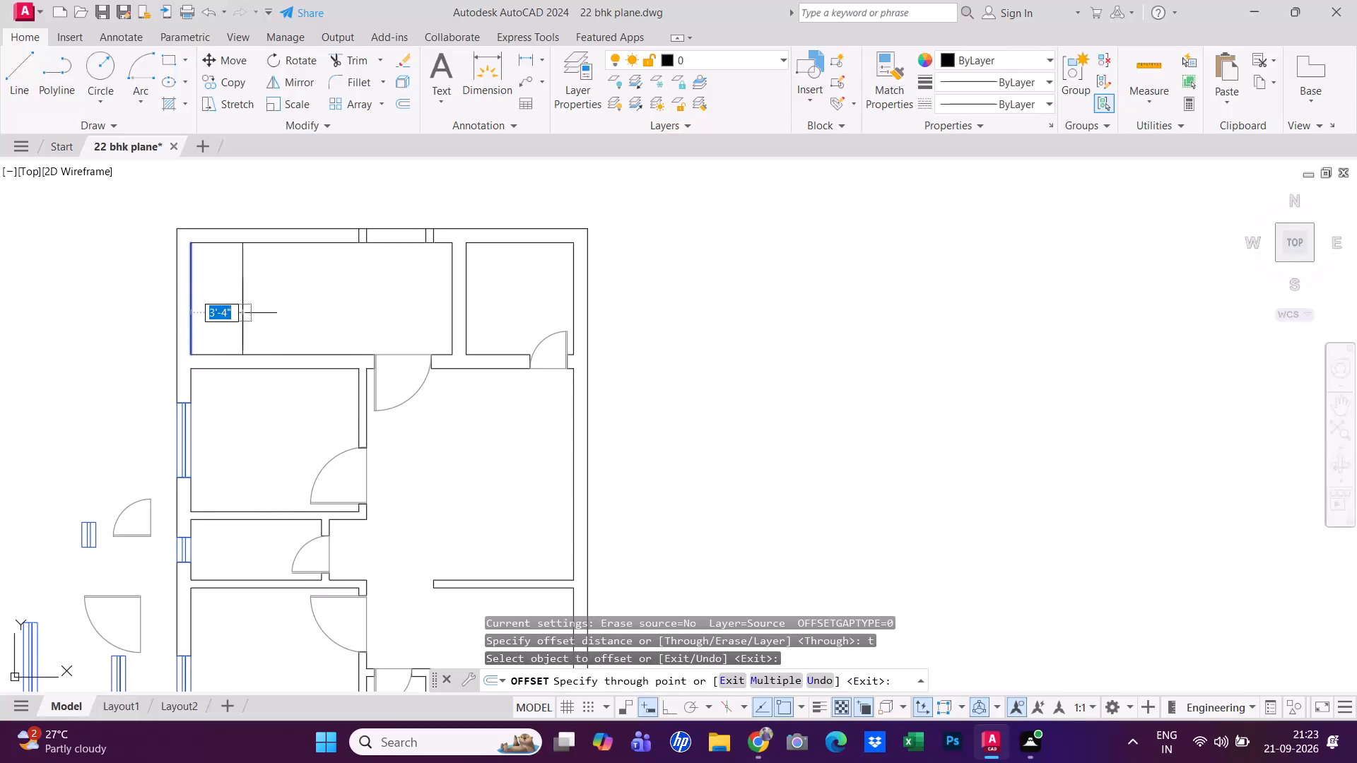
type("3'")
key("Return")
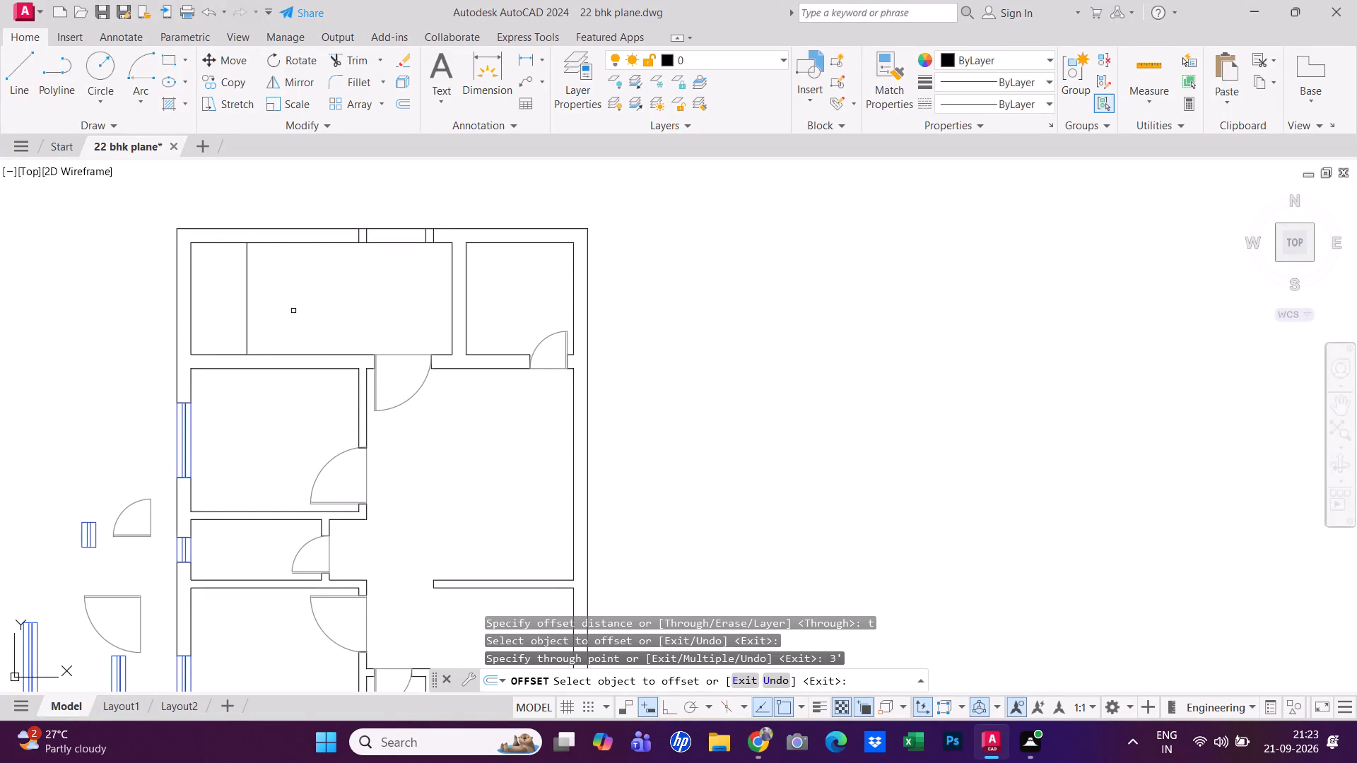
Offset the new landing line 6'8" farther east to mark the start of the stair flights.
left_click(245, 325)
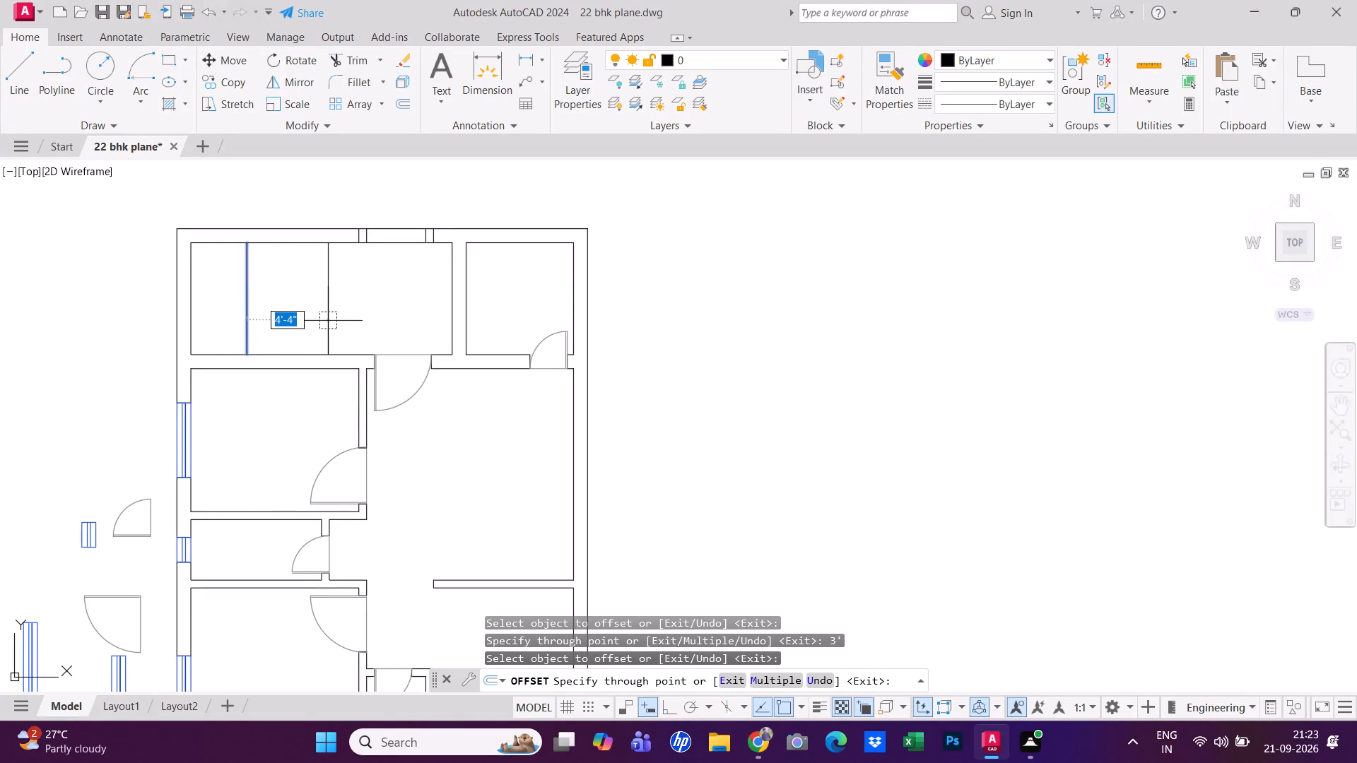
type("6'8\"")
key("Return")
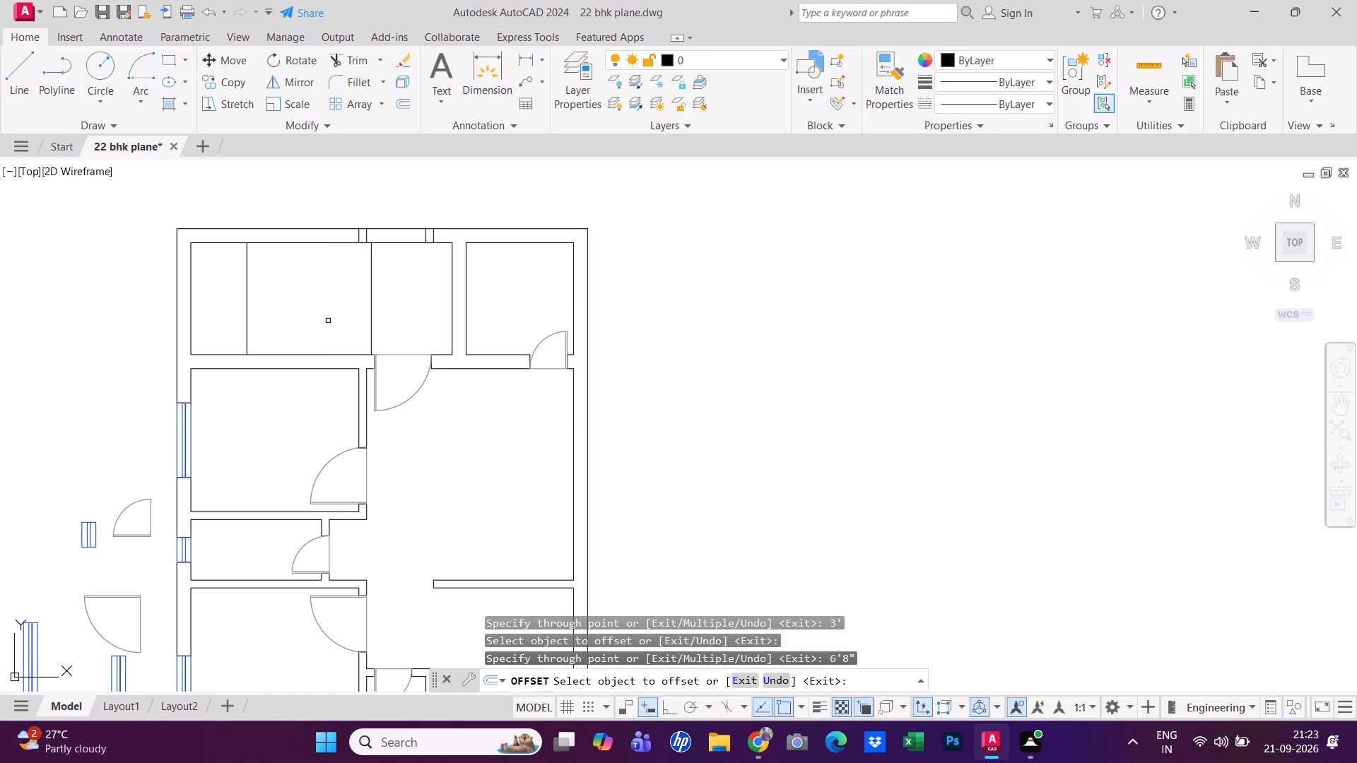
key("Escape")
key("Escape")
key("Escape")
key("Escape")
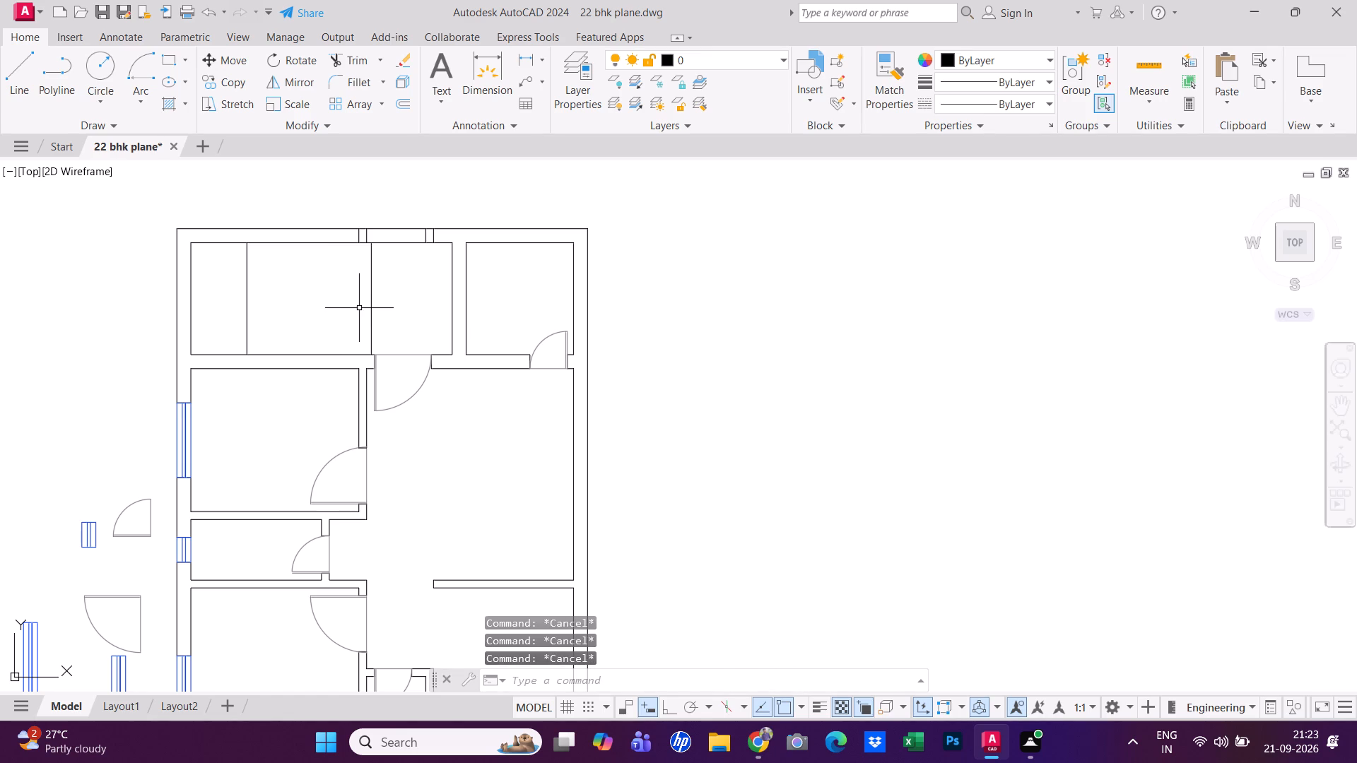
Trim away the four short lines crossing the north wall above the northwestern room.
key("Escape")
scroll(394, 257, "up", 2)
key("Escape")
key("t")
type("r")
key("space")
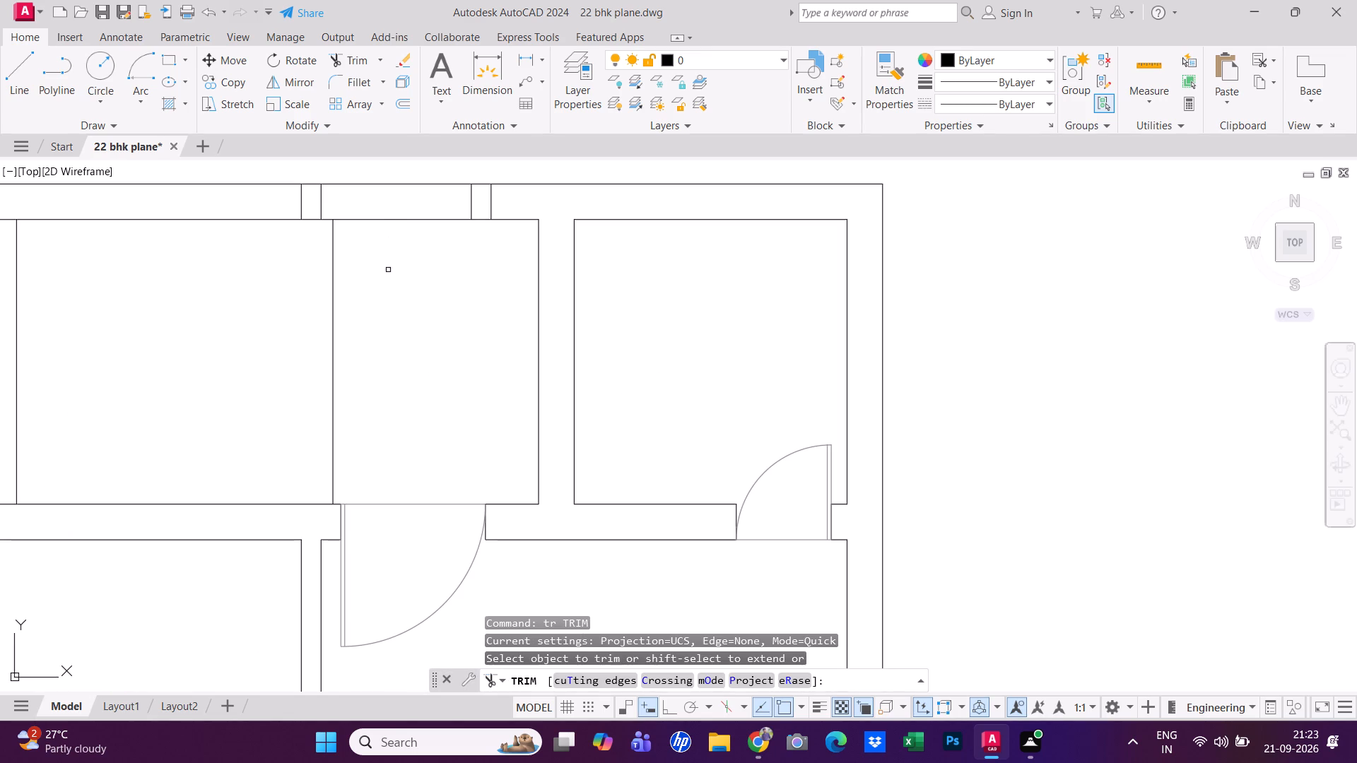
left_click(524, 194)
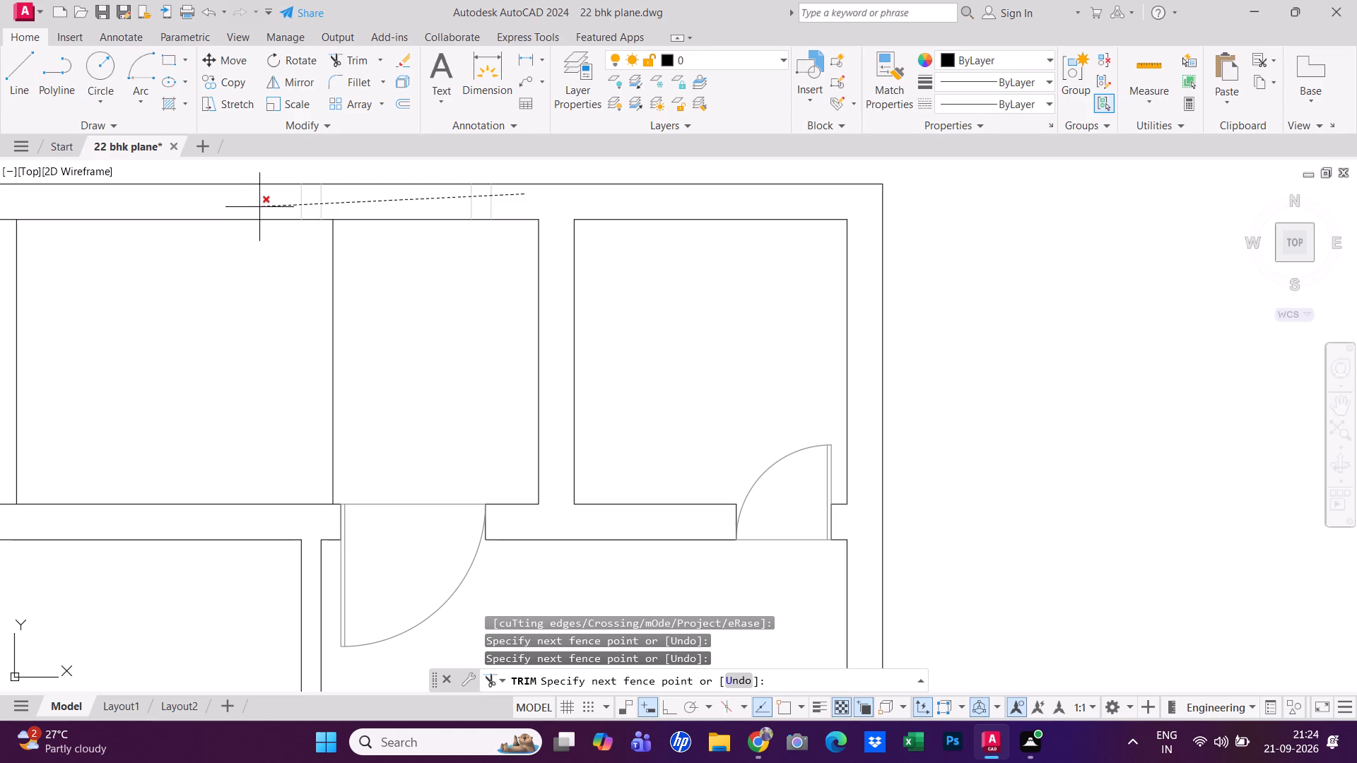
left_click(259, 206)
key("Escape")
scroll(452, 310, "down", 2)
scroll(423, 360, "up", 2)
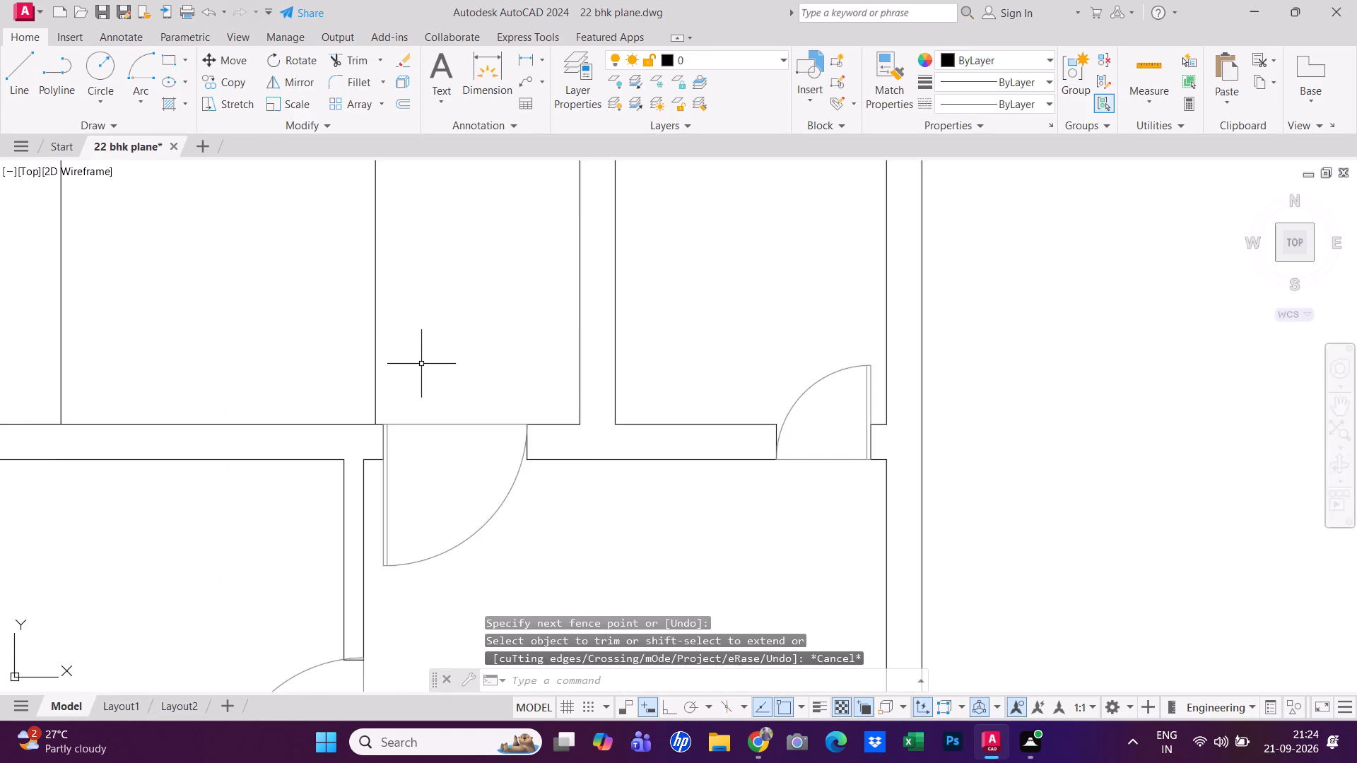
scroll(421, 364, "up", 1)
key("Escape")
key("Escape")
scroll(416, 365, "down", 2)
key("Escape")
key("Escape")
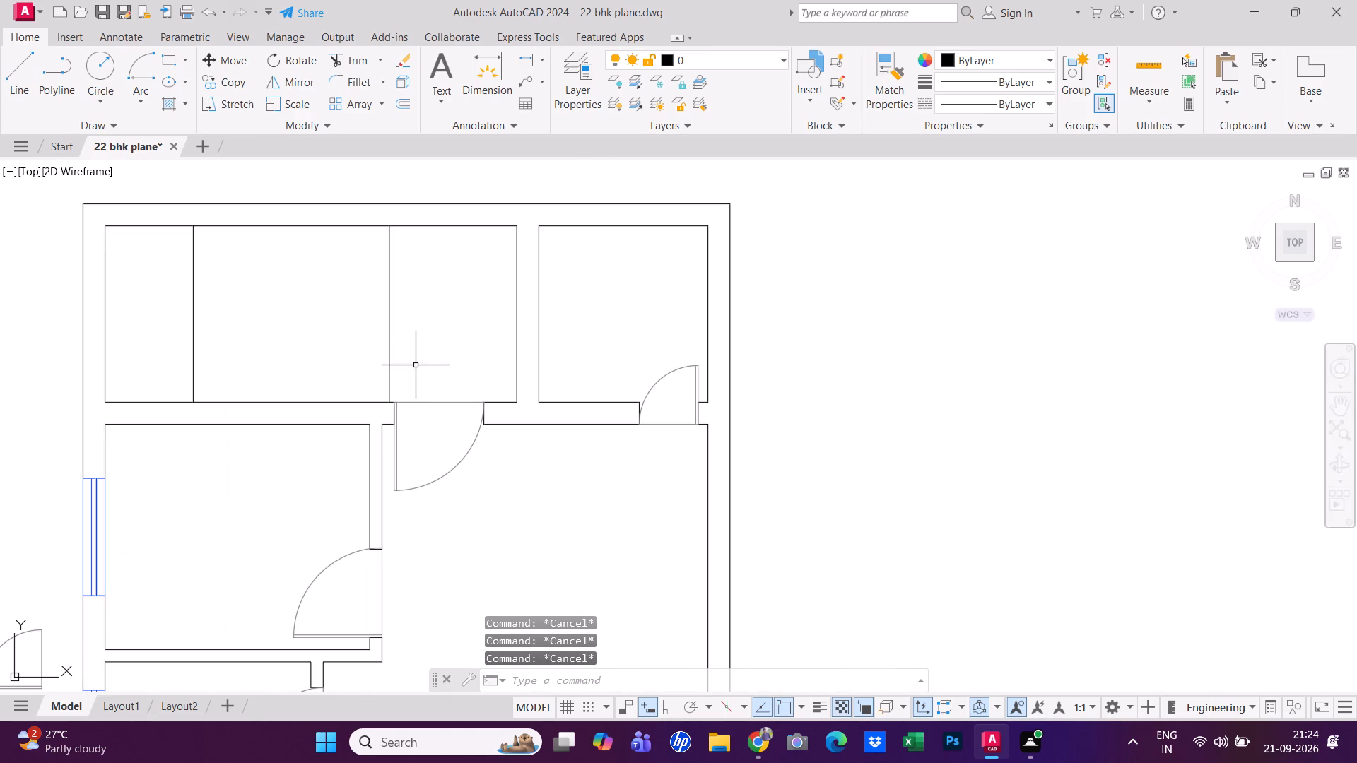
Offset the eastern stair line westward repeatedly at 1' spacing to draw tread lines up to the landing line.
type("o")
key("space")
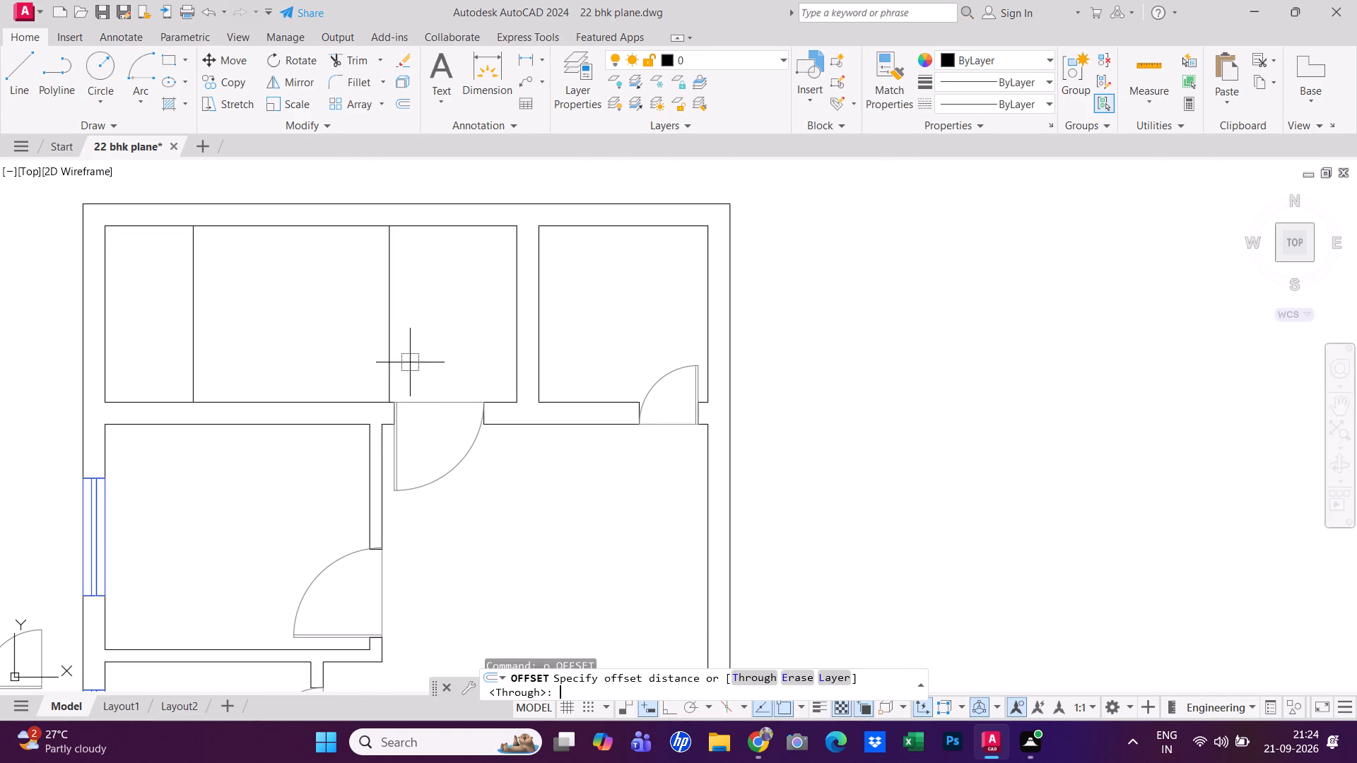
key("1")
key("apostrophe")
key("Return")
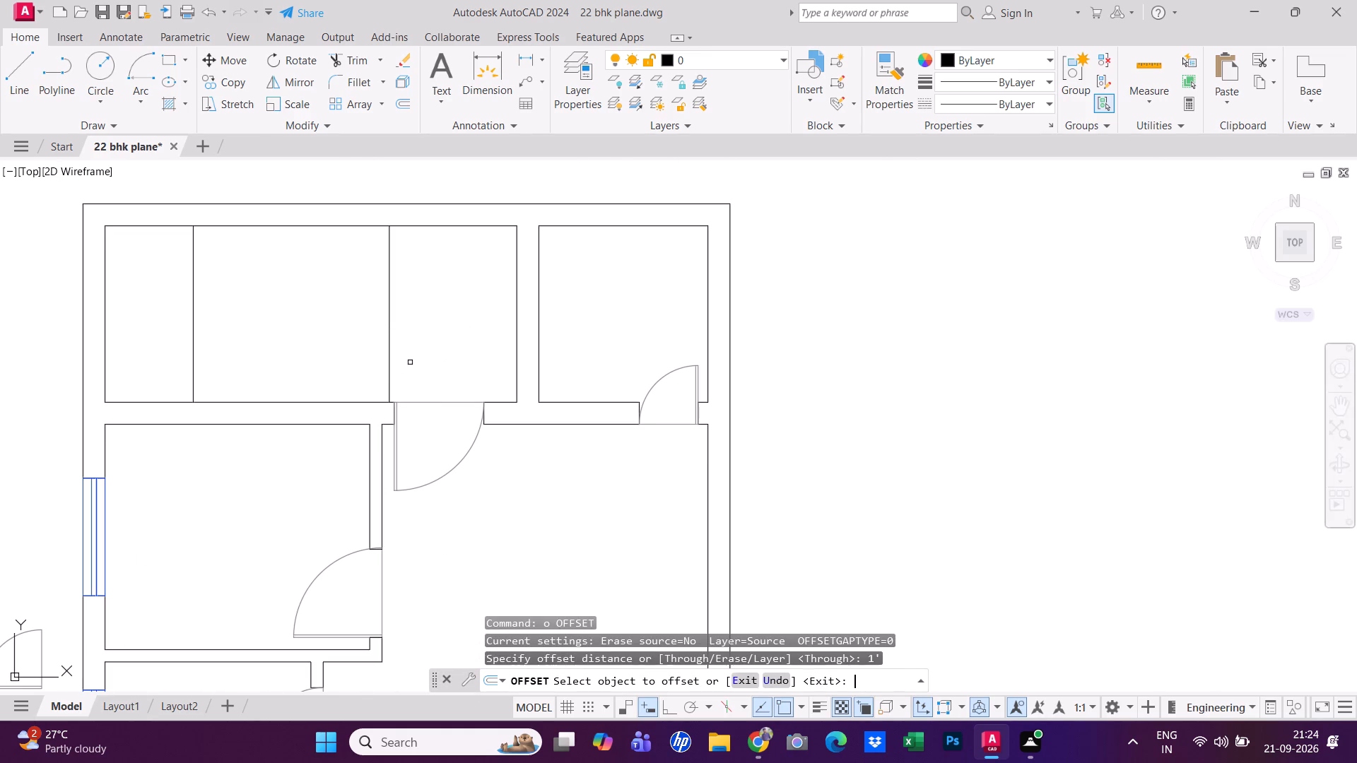
left_click(388, 311)
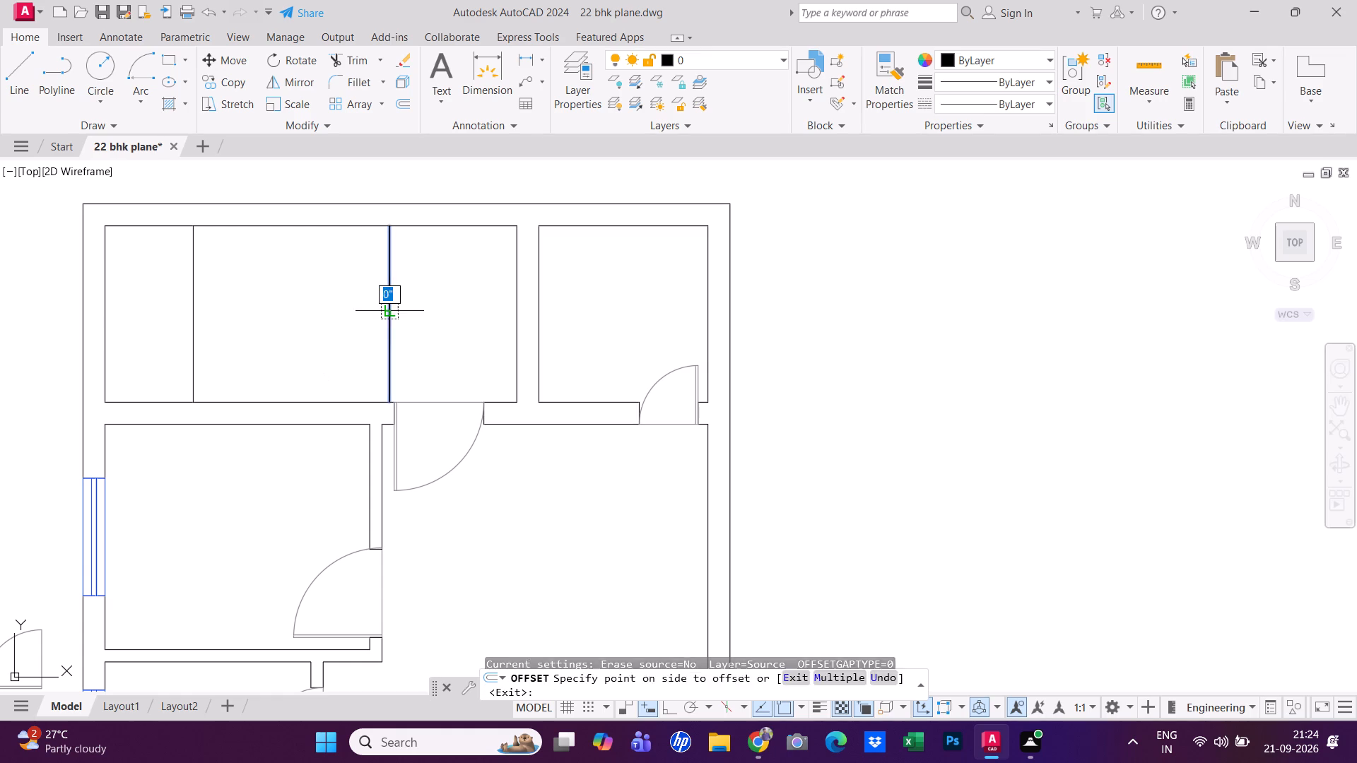
left_click(327, 311)
left_click(357, 307)
left_click(360, 306)
left_click(299, 309)
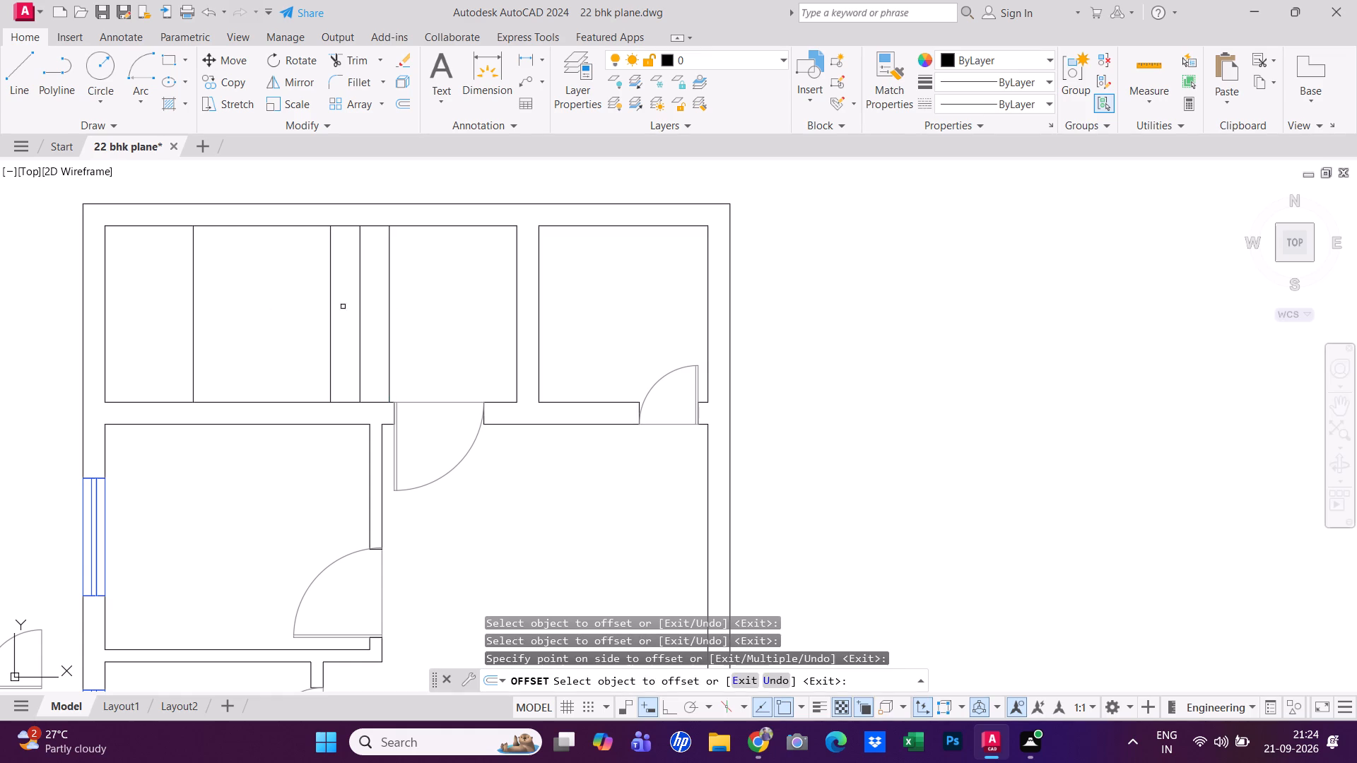
left_click(329, 314)
left_click(277, 314)
left_click(300, 313)
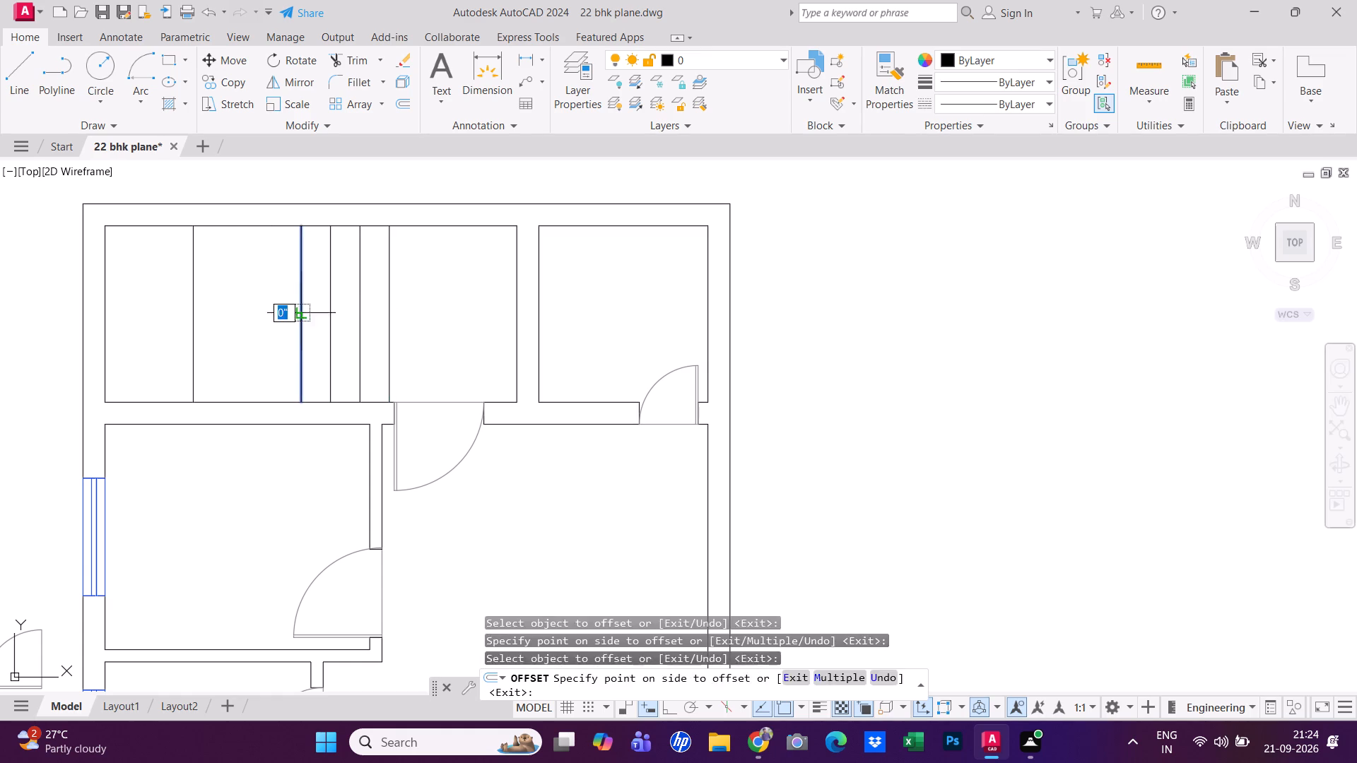
left_click(225, 314)
left_click(269, 317)
left_click(230, 317)
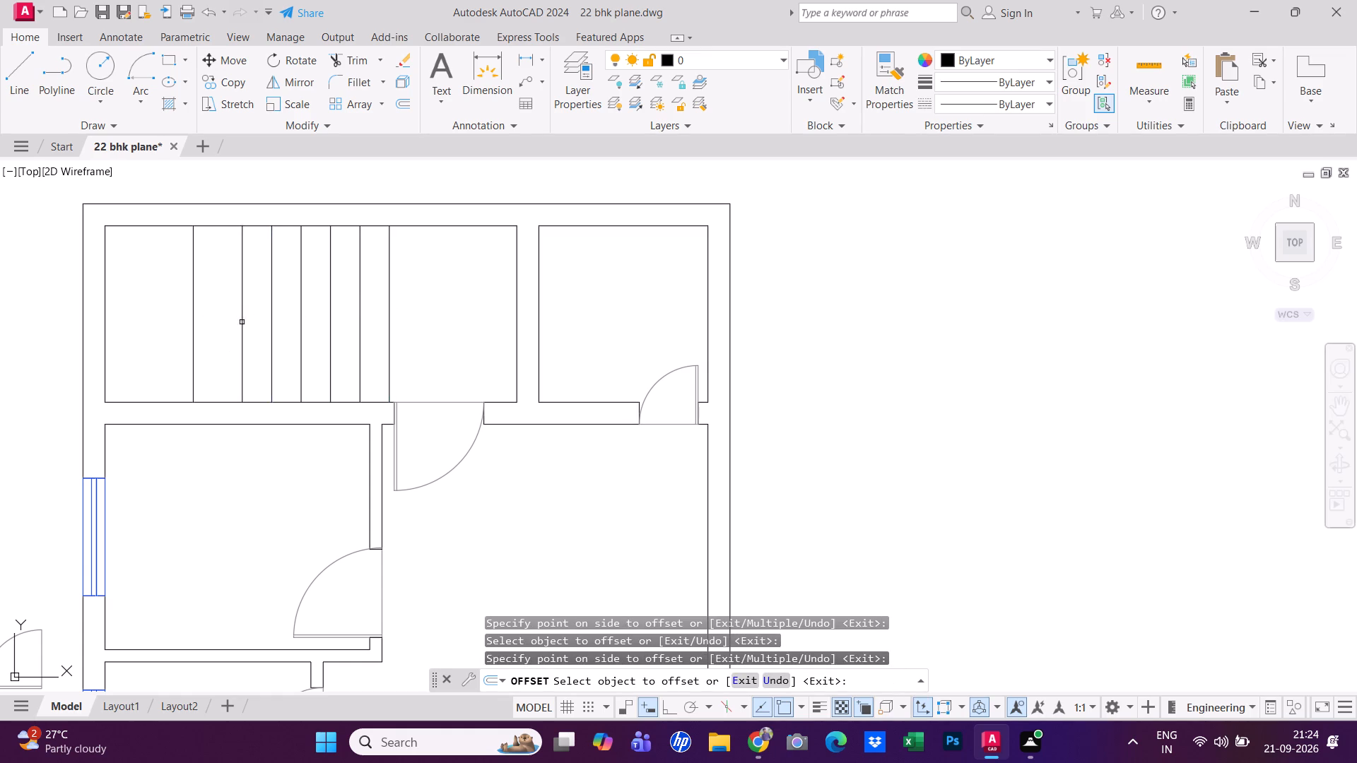
left_click(242, 322)
left_click(235, 322)
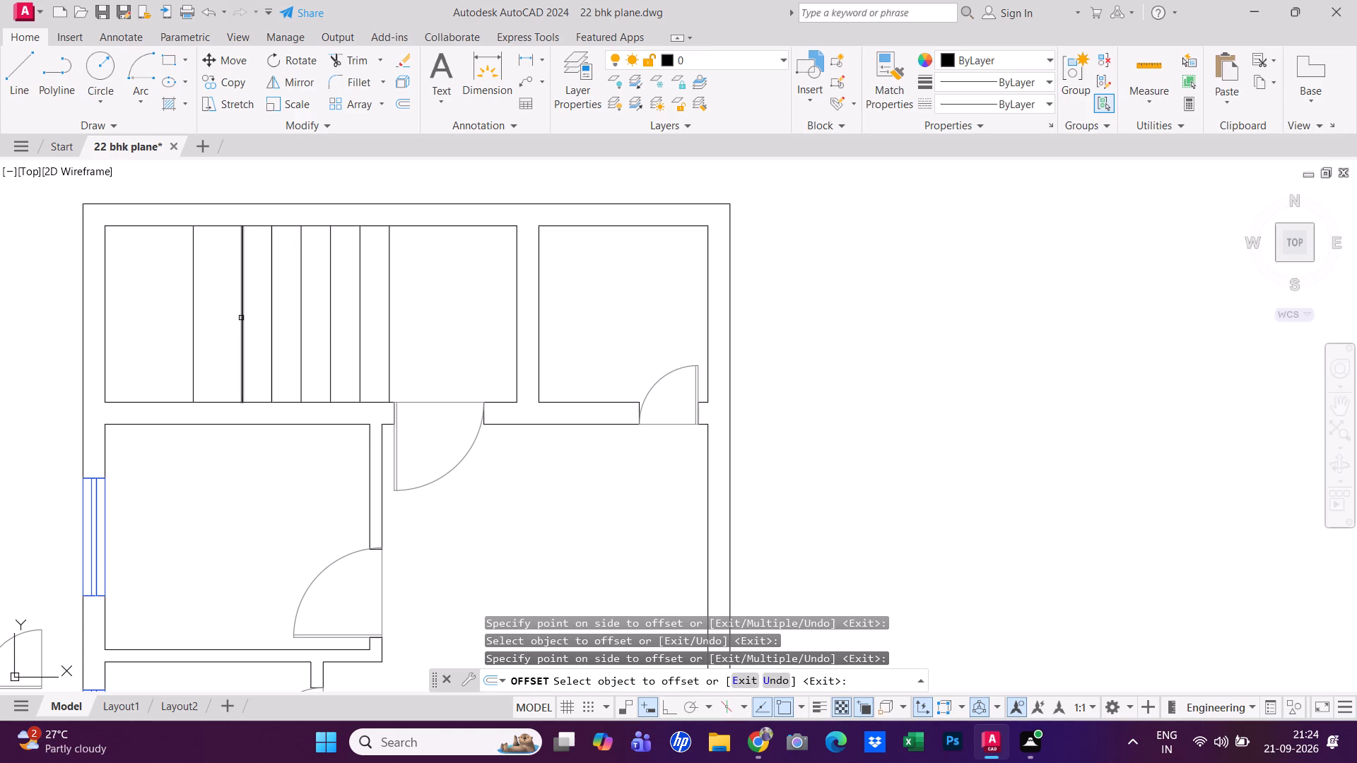
left_click(241, 318)
left_click(219, 319)
scroll(216, 352, "down", 1)
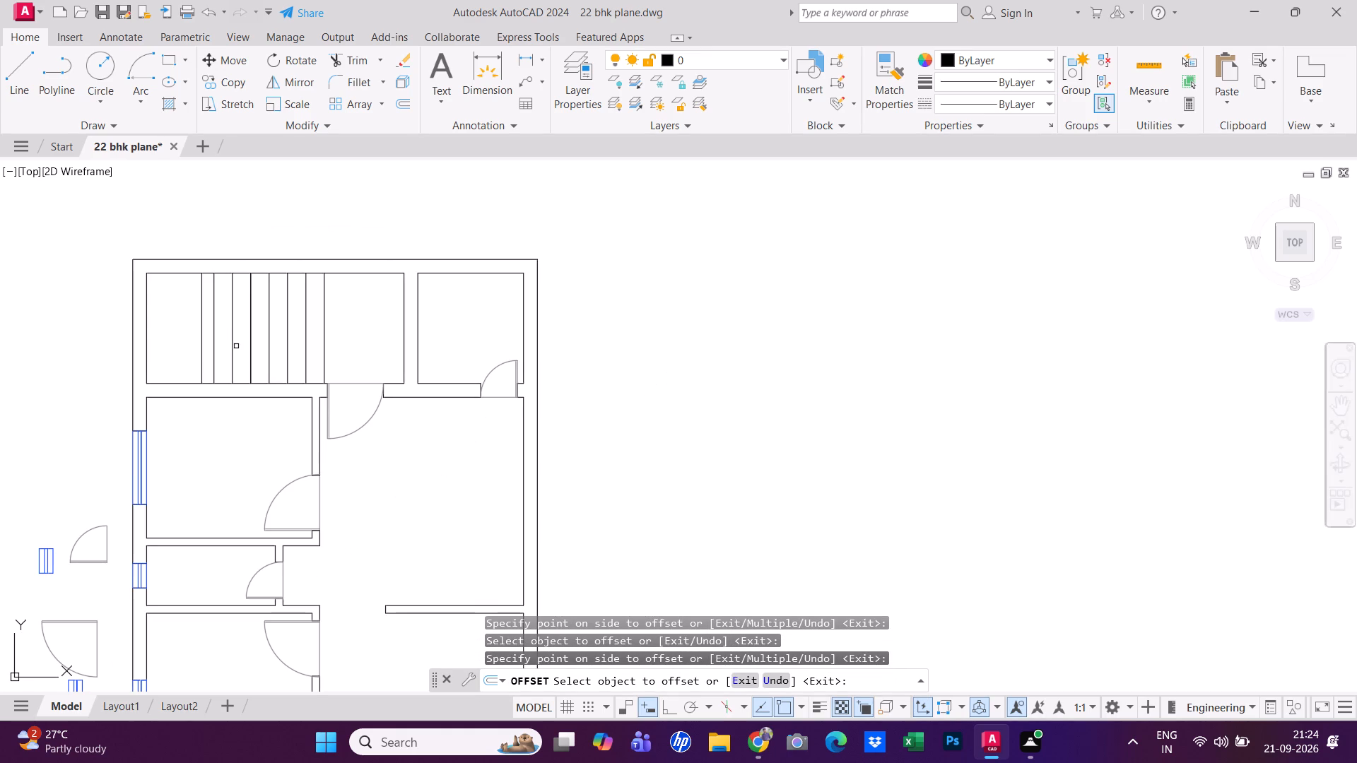
scroll(236, 348, "up", 1)
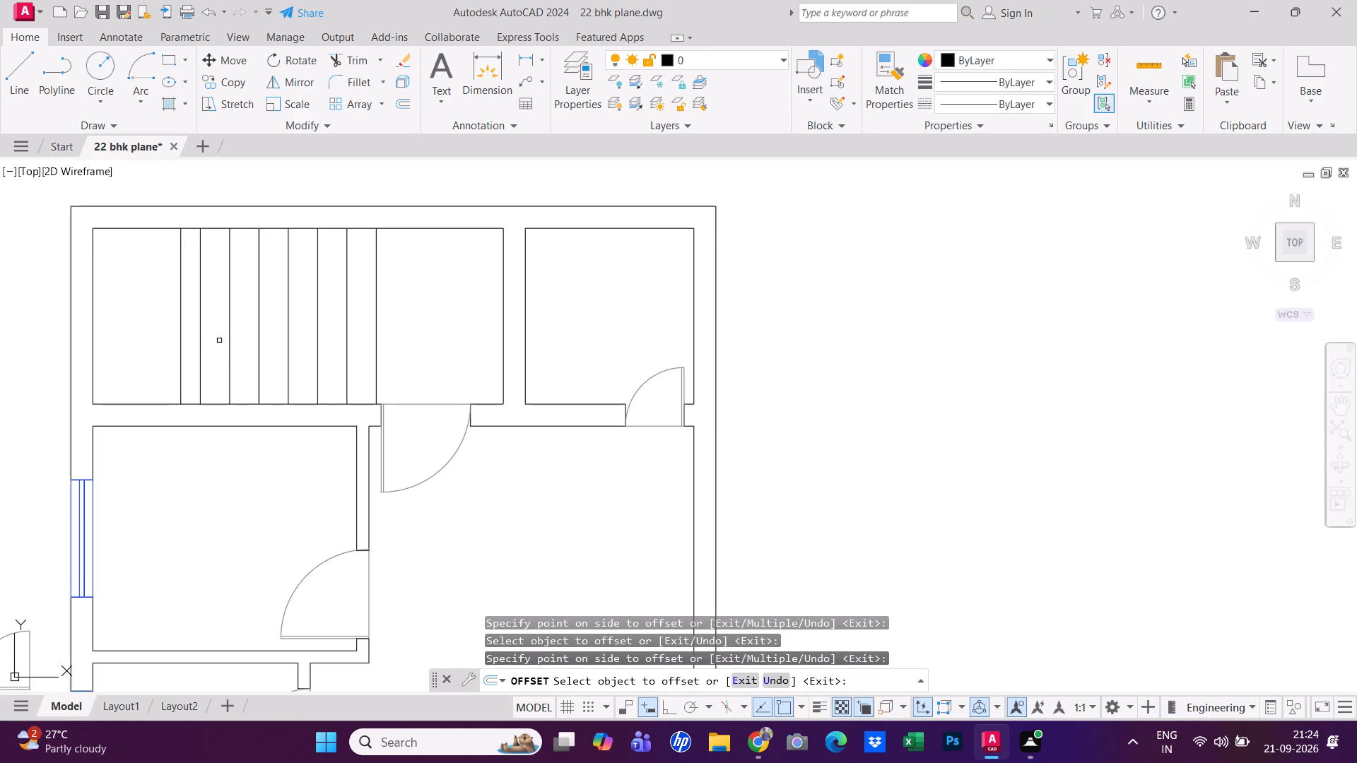
scroll(219, 336, "up", 1)
key("Escape")
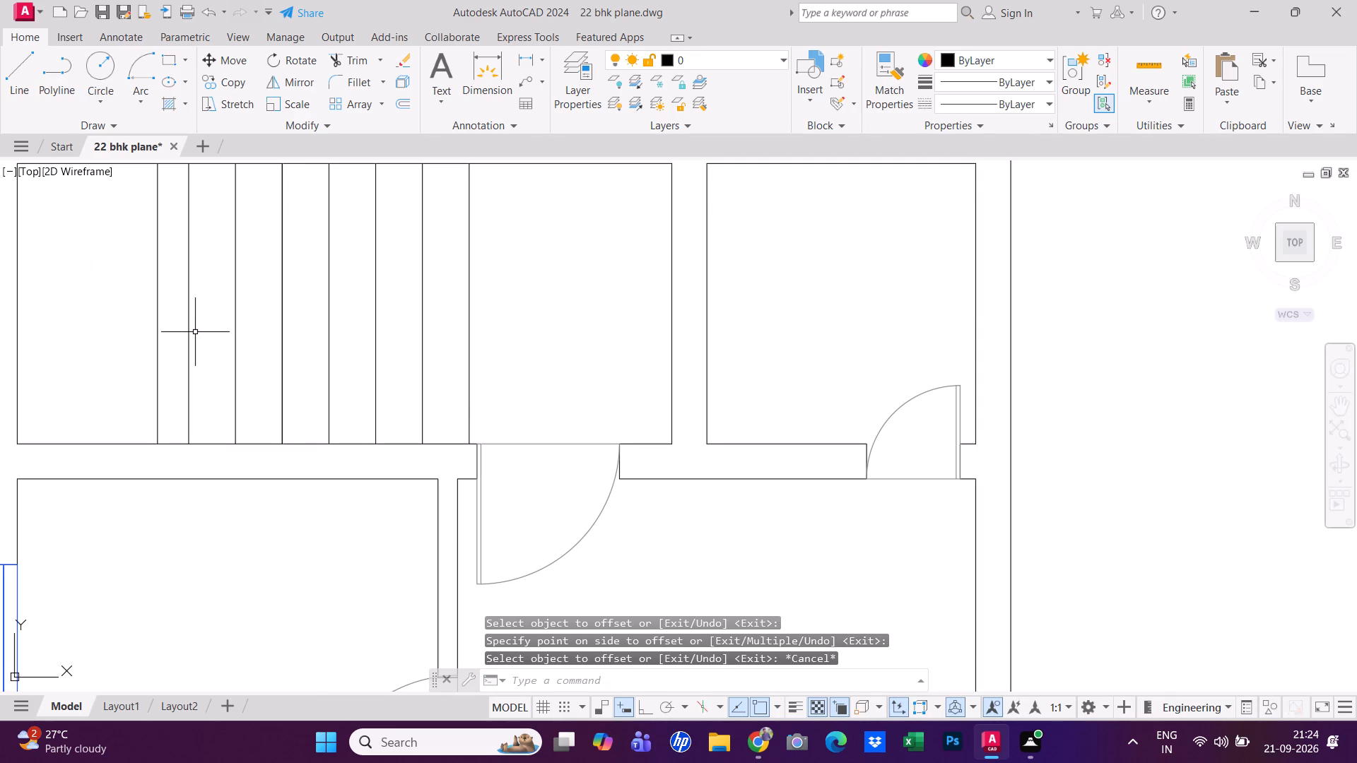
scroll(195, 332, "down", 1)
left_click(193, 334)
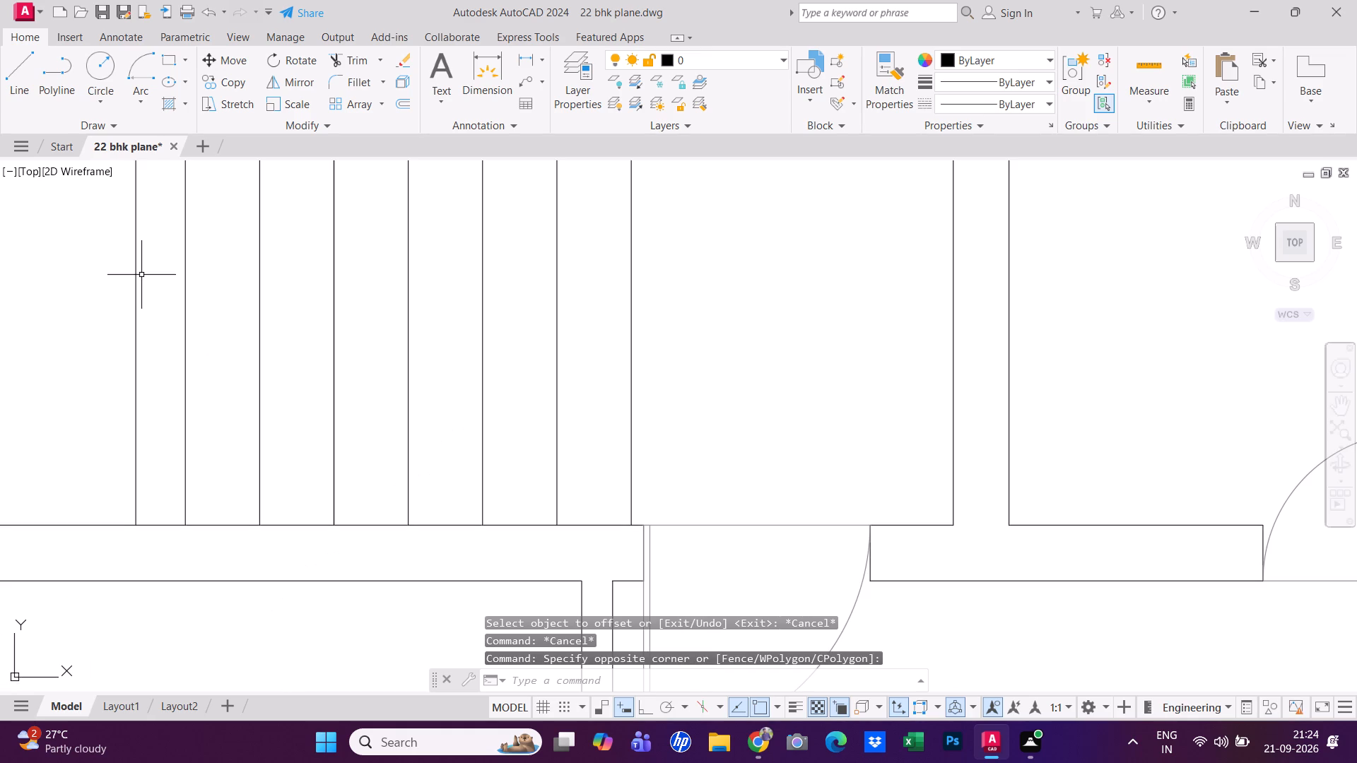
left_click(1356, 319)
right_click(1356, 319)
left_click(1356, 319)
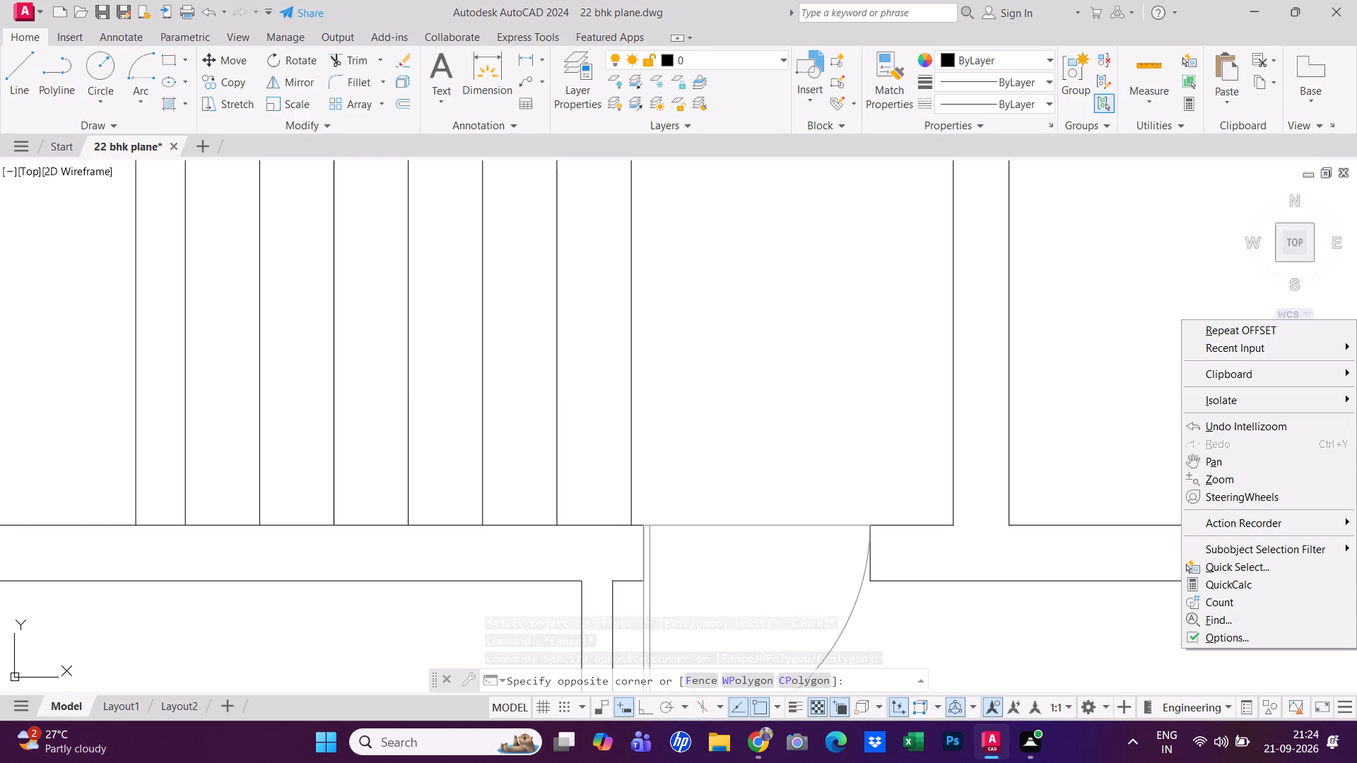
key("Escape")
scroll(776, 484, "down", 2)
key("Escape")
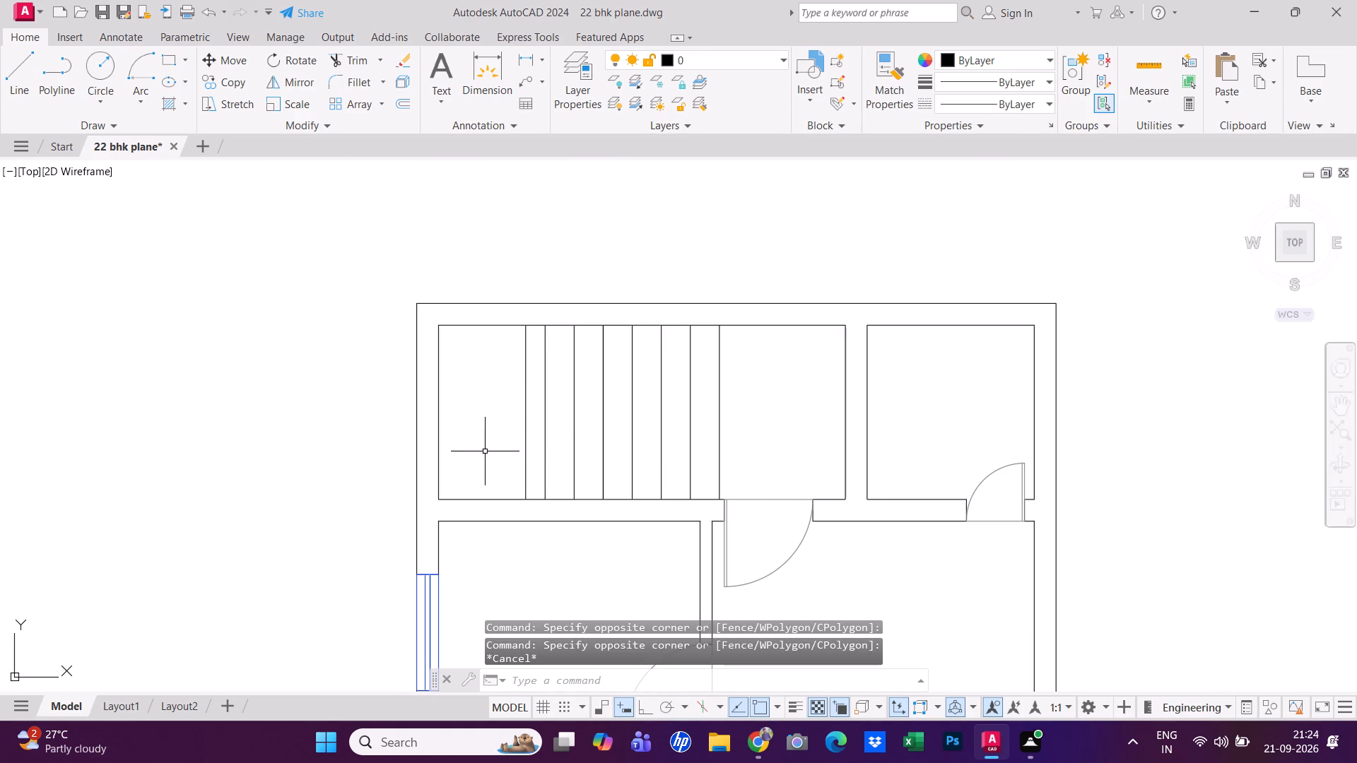
Move the tread line nearest the landing about 2" east, midway between its two neighbouring lines.
left_click(543, 424)
scroll(553, 418, "up", 1)
scroll(553, 418, "down", 1)
scroll(553, 418, "up", 1)
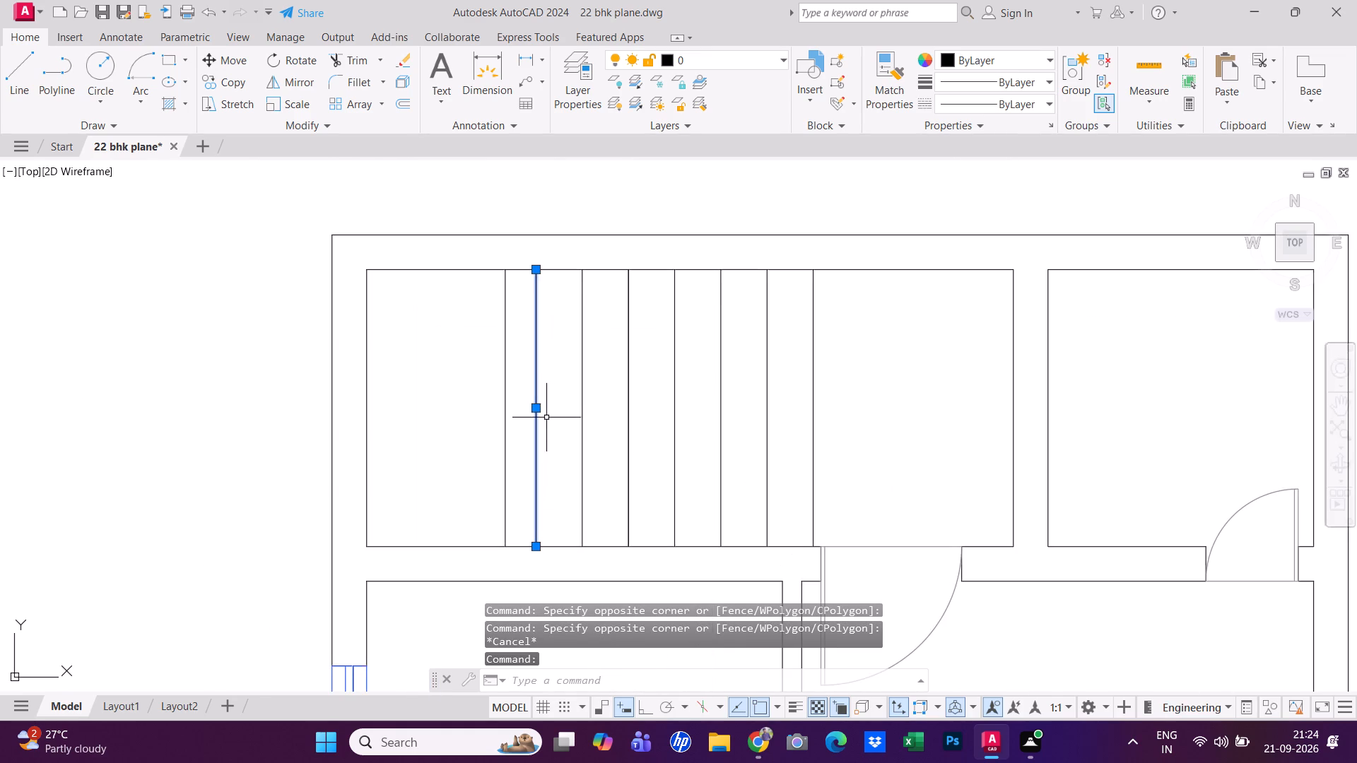
scroll(544, 415, "up", 1)
left_click(532, 404)
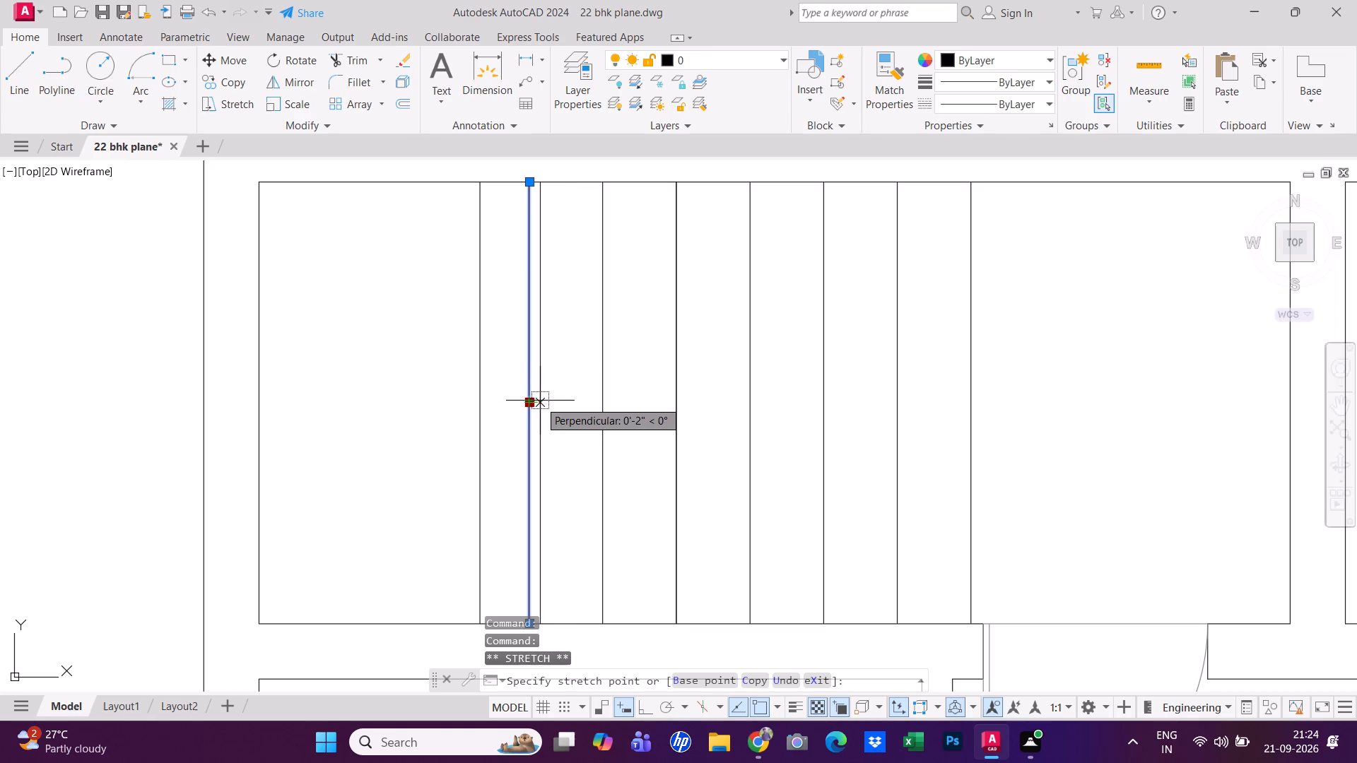
left_click(541, 401)
key("Escape")
scroll(495, 466, "down", 3)
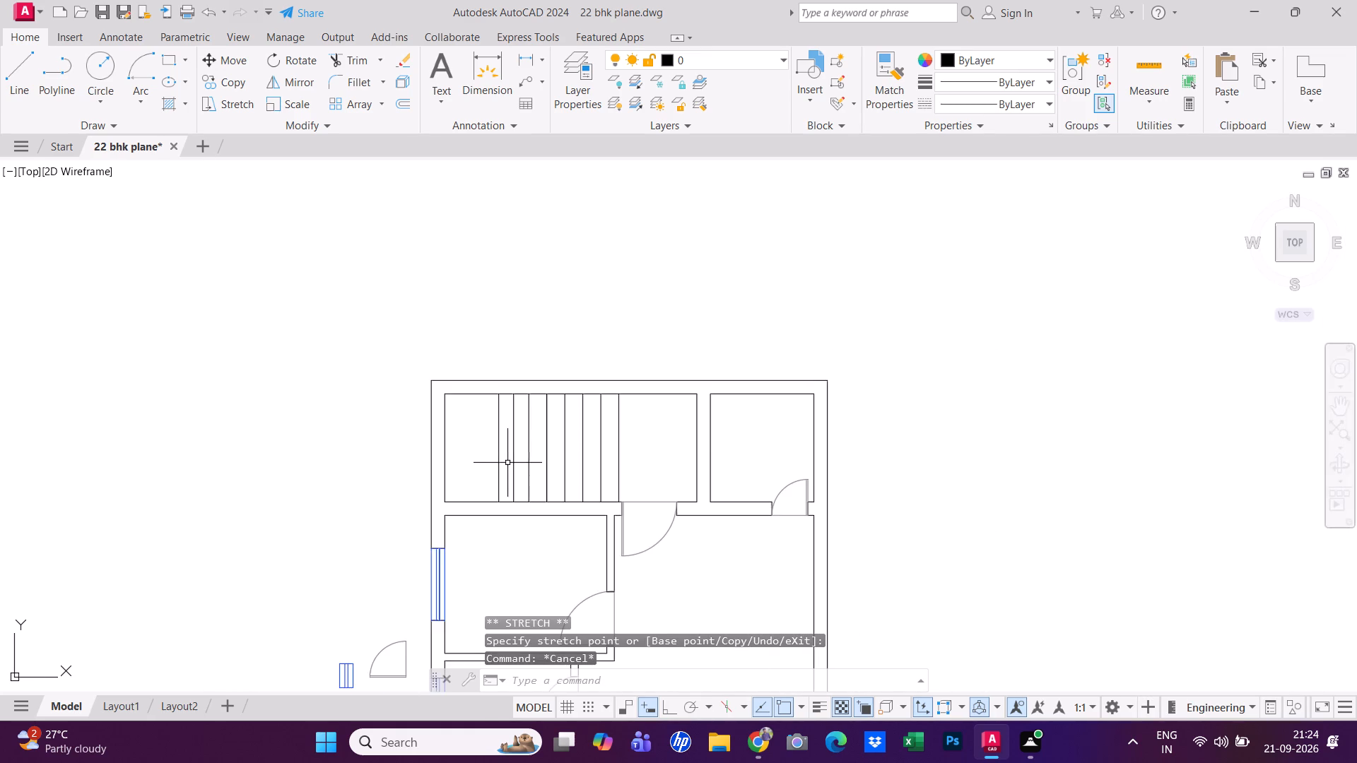
scroll(512, 462, "up", 1)
key("Escape")
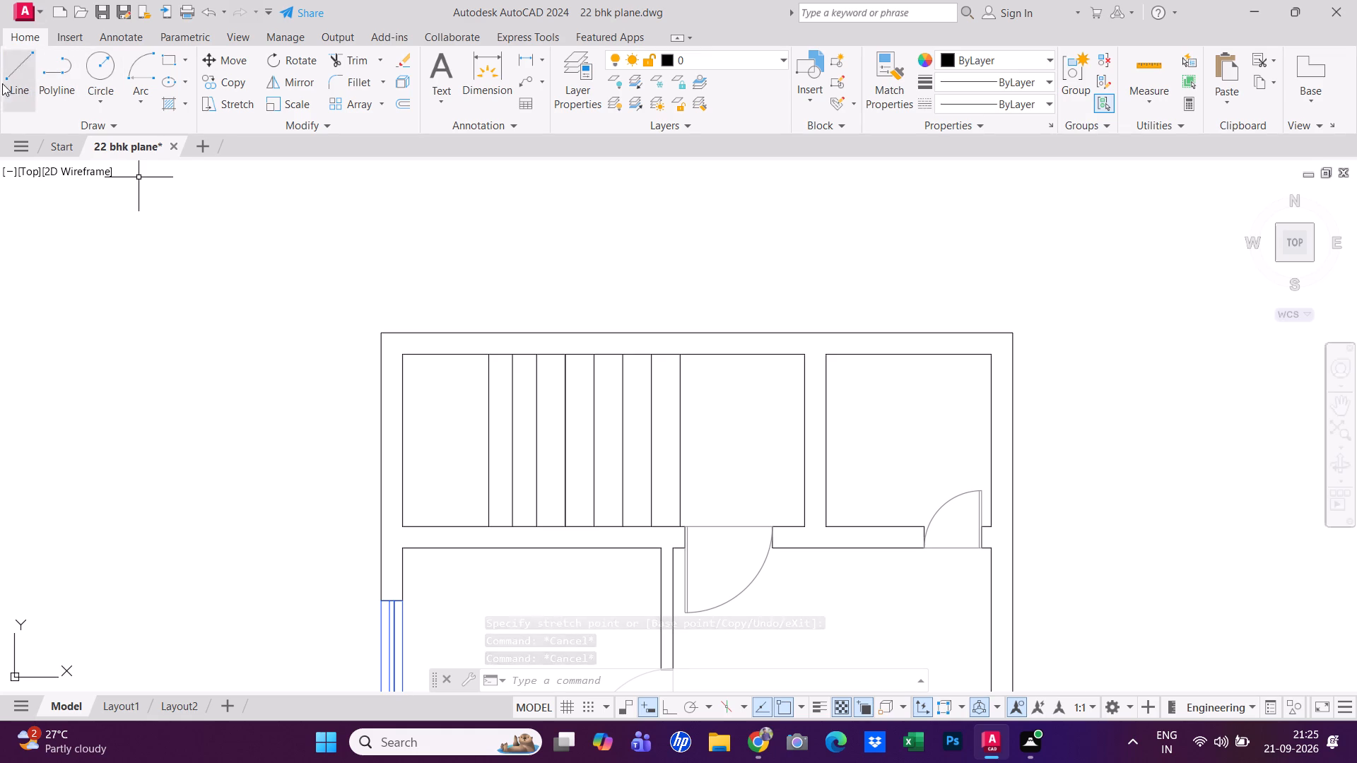
Draw a line from the midpoint of the easternmost stair line to the landing line, dividing the stairs into two flights.
left_click(18, 74)
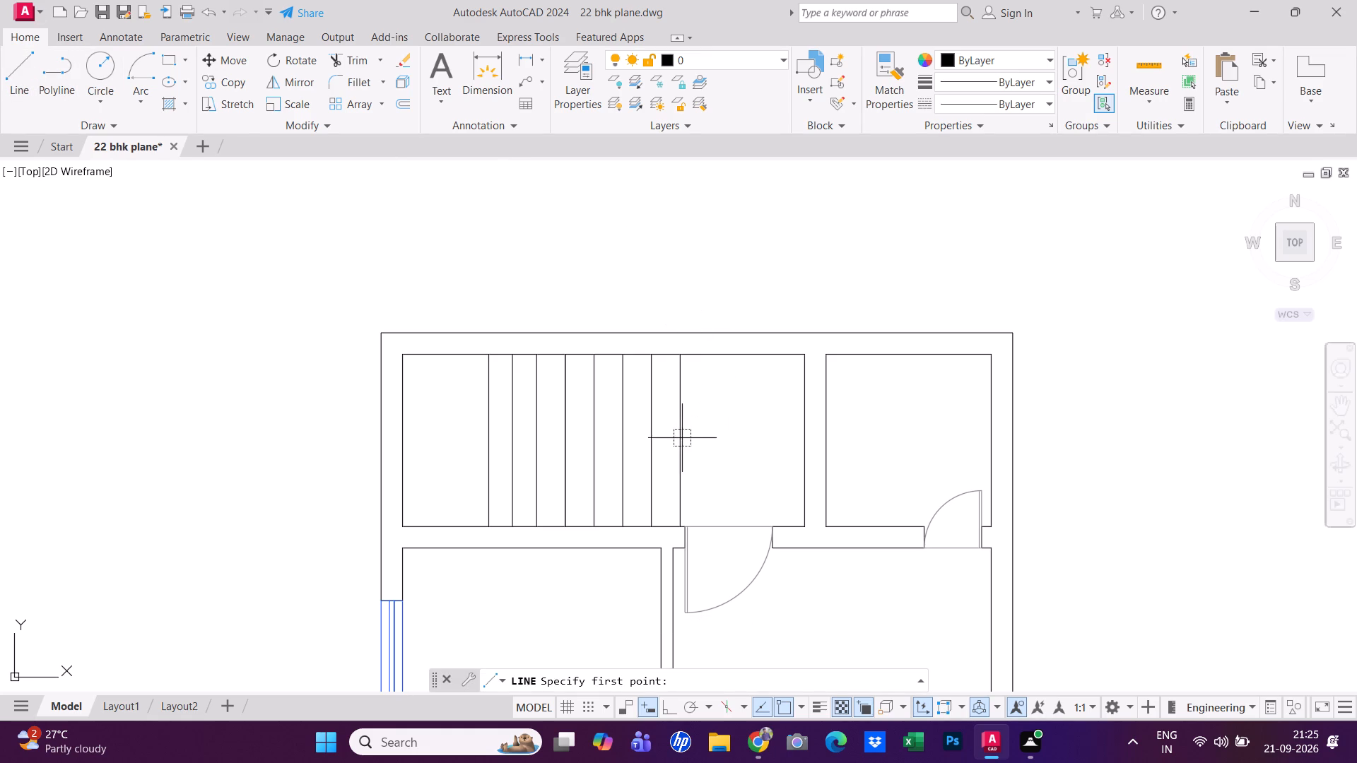
left_click(678, 442)
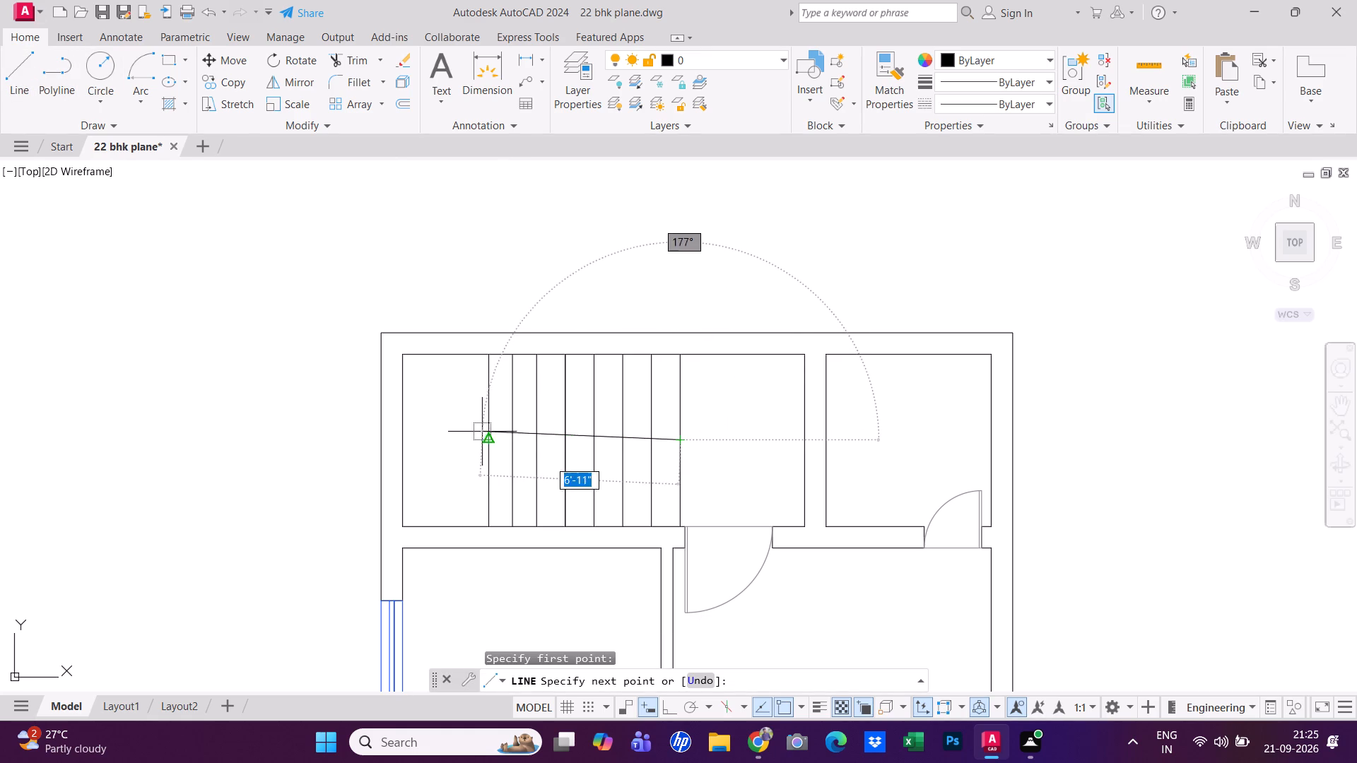
left_click(488, 442)
key("Escape")
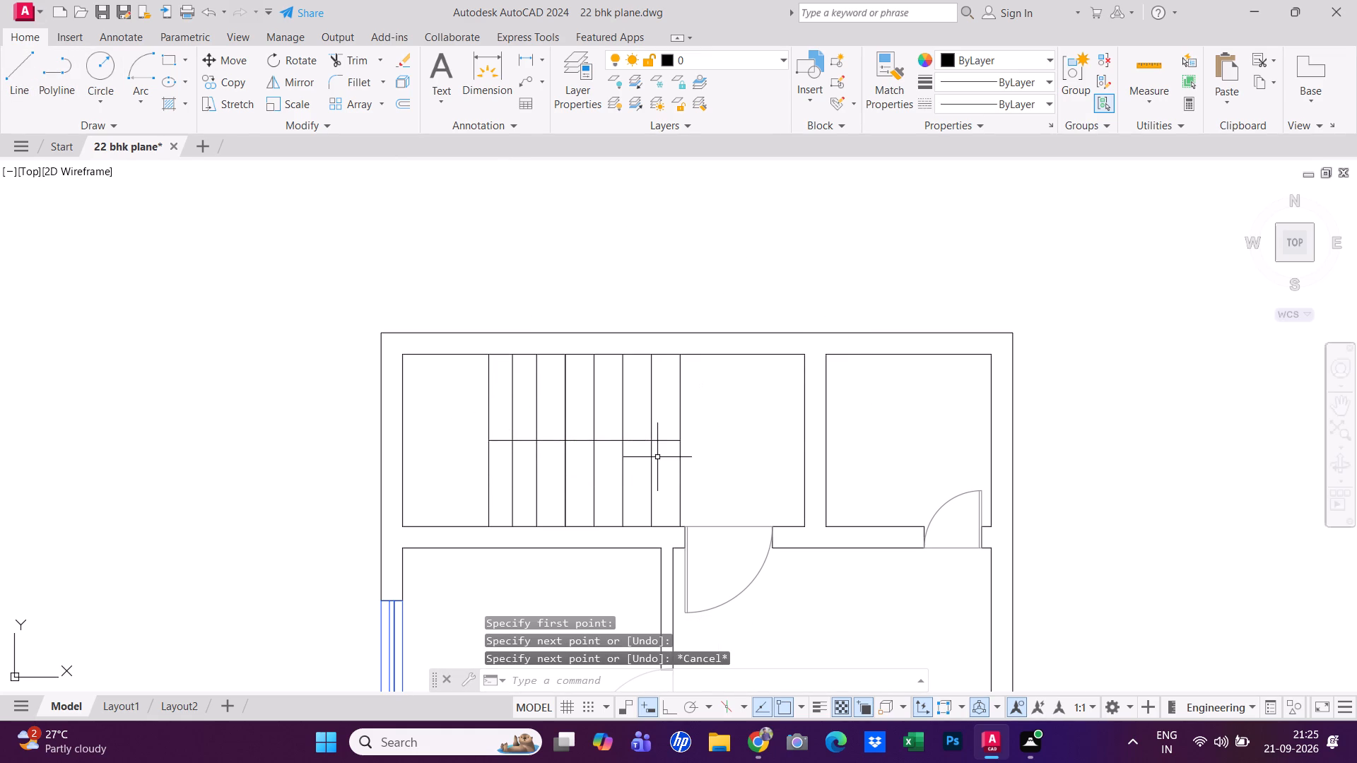
Save the drawing.
key("ctrl+s")
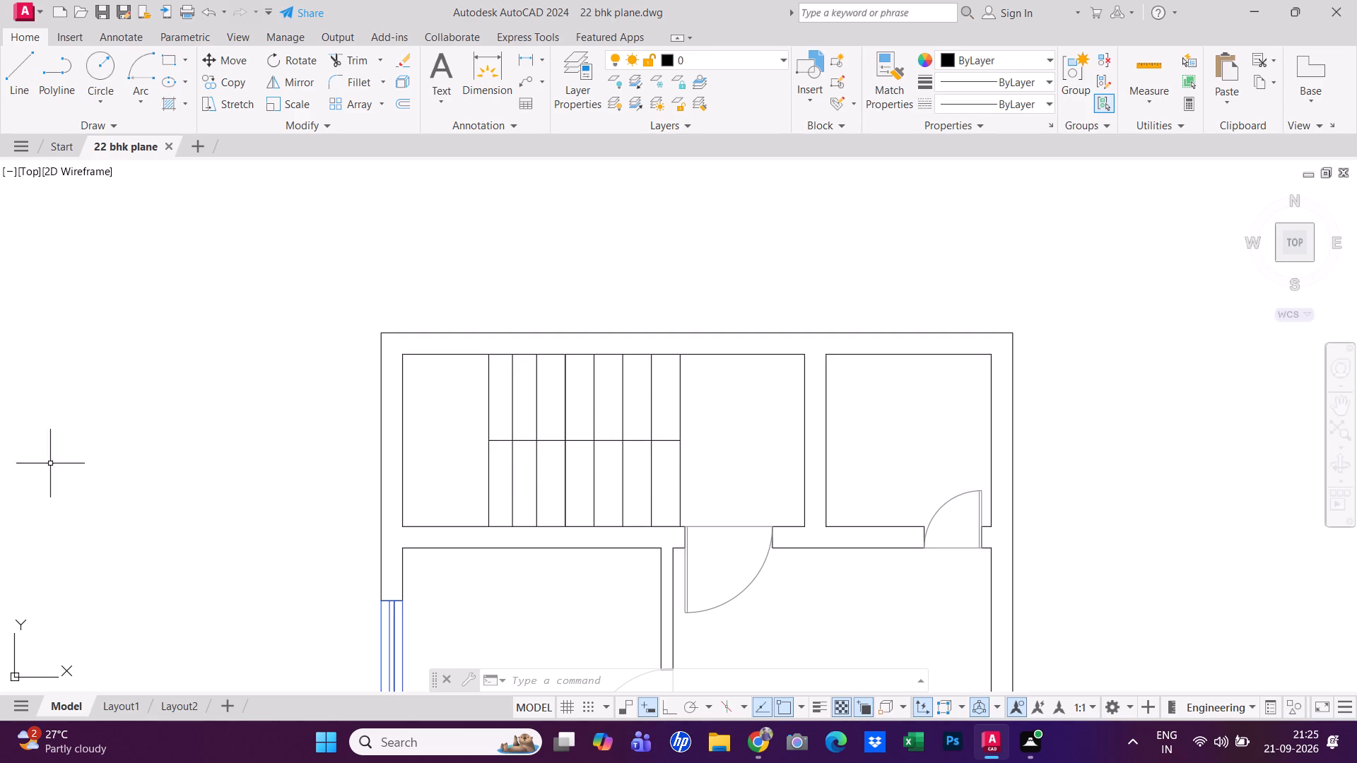
Draw a horizontal arrow line along the middle of the southern stair flight, from just east of the stairs to just west of the landing line.
left_click(16, 64)
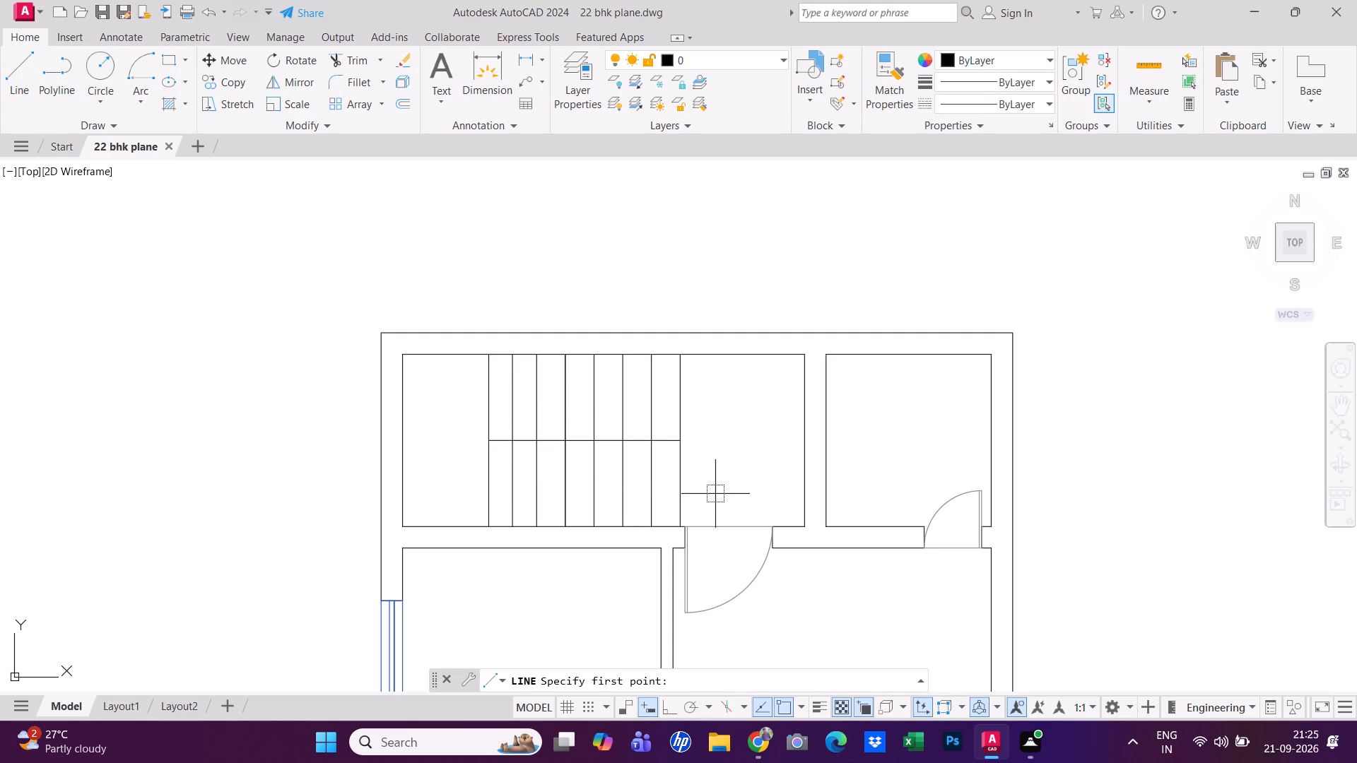
left_click(696, 483)
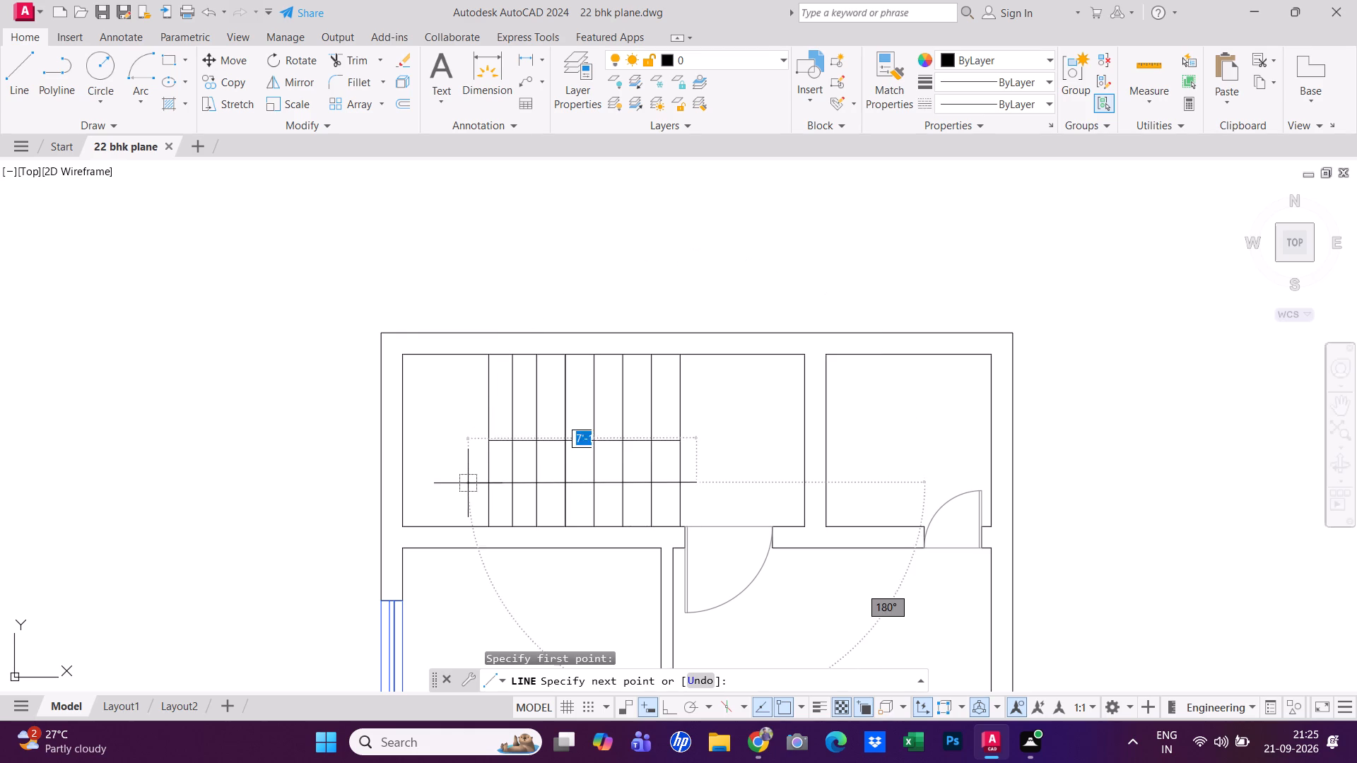
left_click(466, 483)
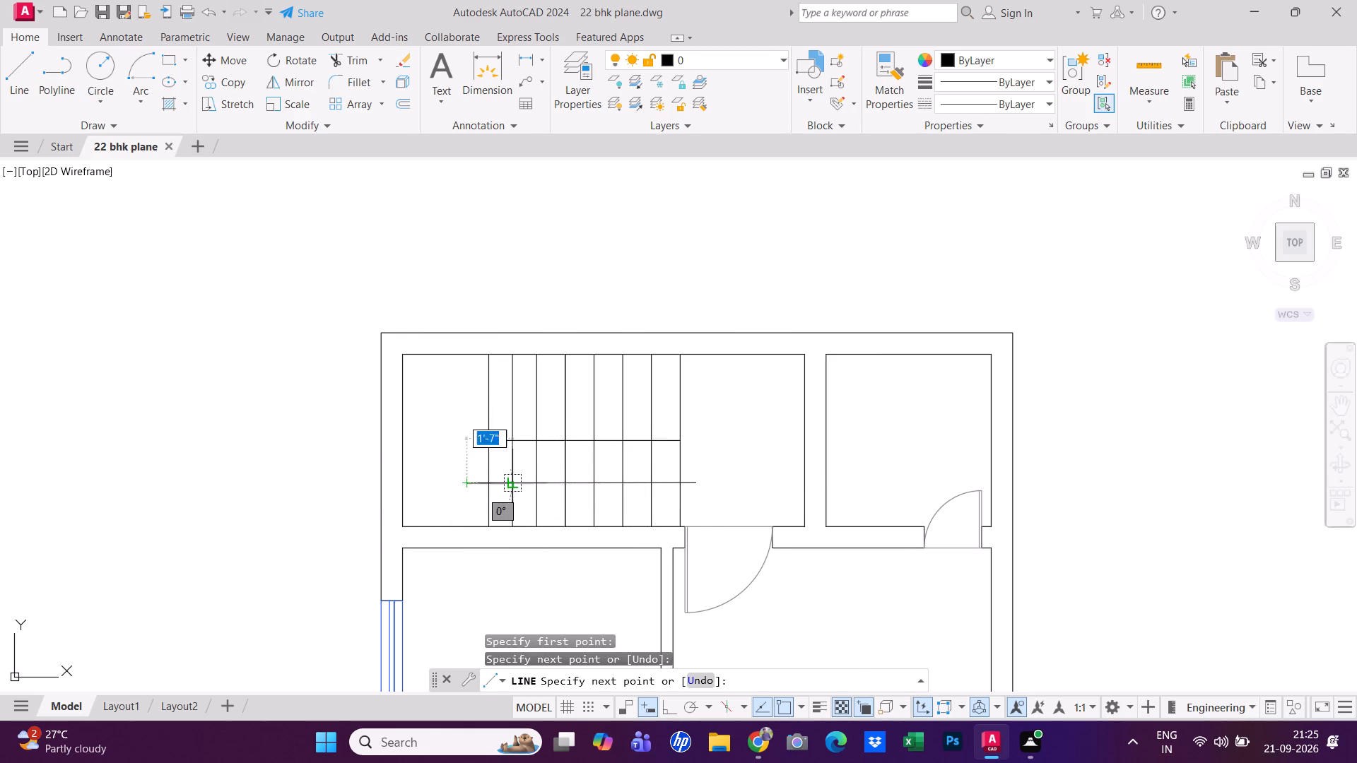
Draw the arrowhead's southern half at the line's western end: a slanted segment about 4" long and a vertical segment back to the line.
scroll(509, 488, "up", 2)
scroll(427, 503, "up", 1)
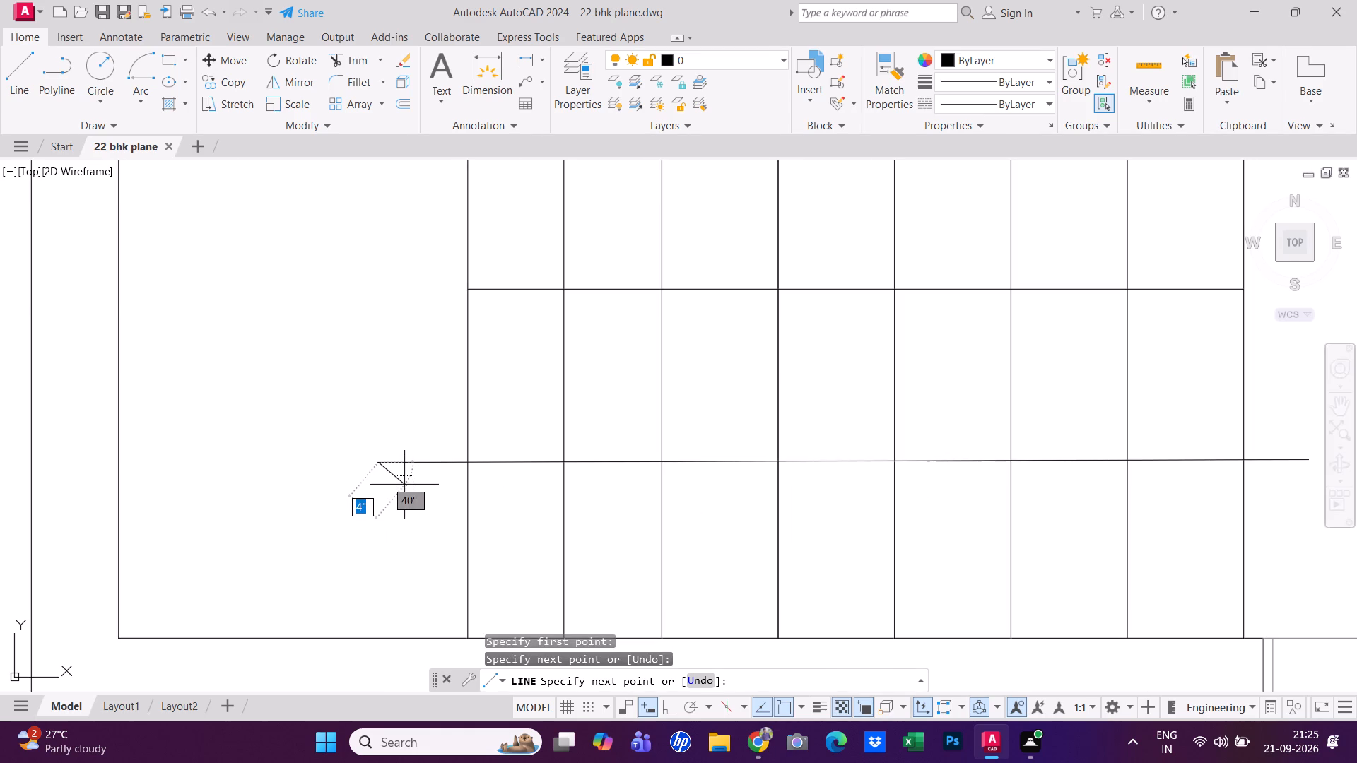
left_click(404, 485)
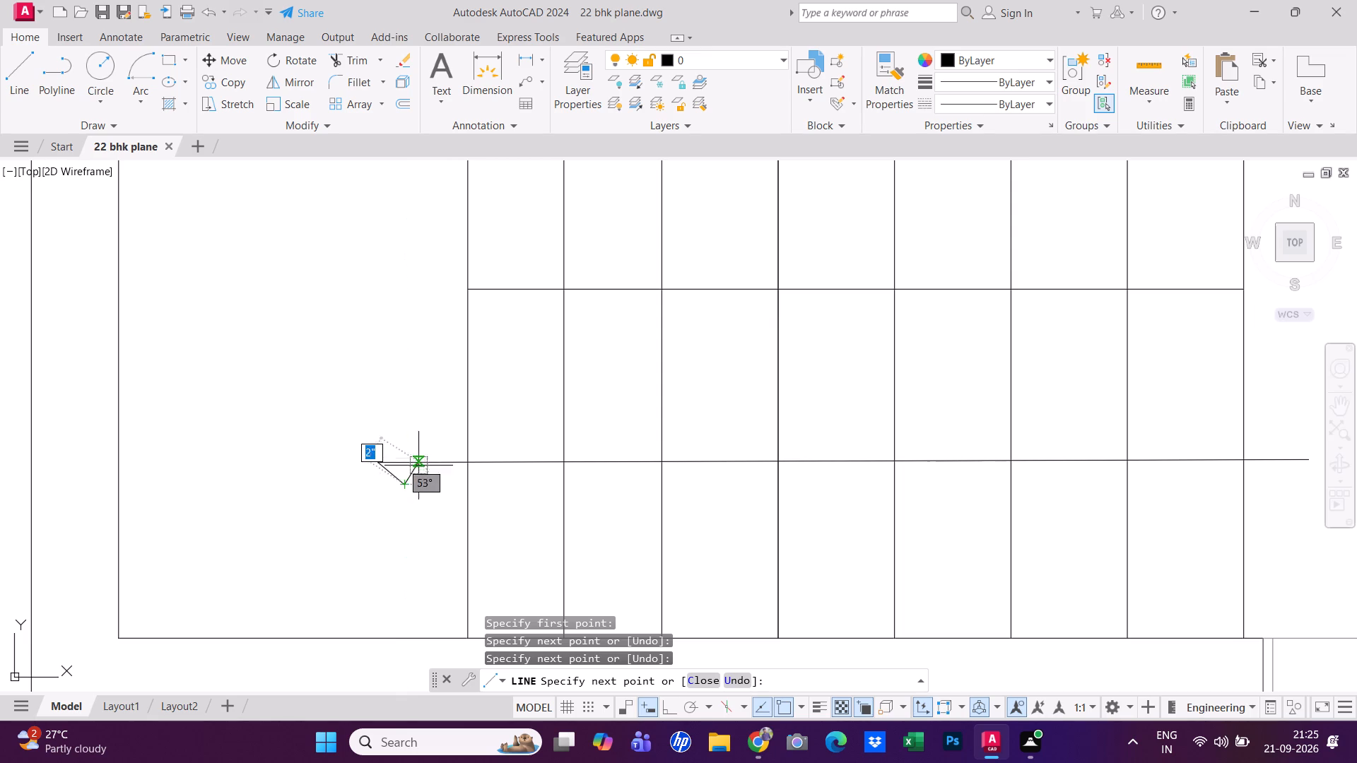
left_click(408, 463)
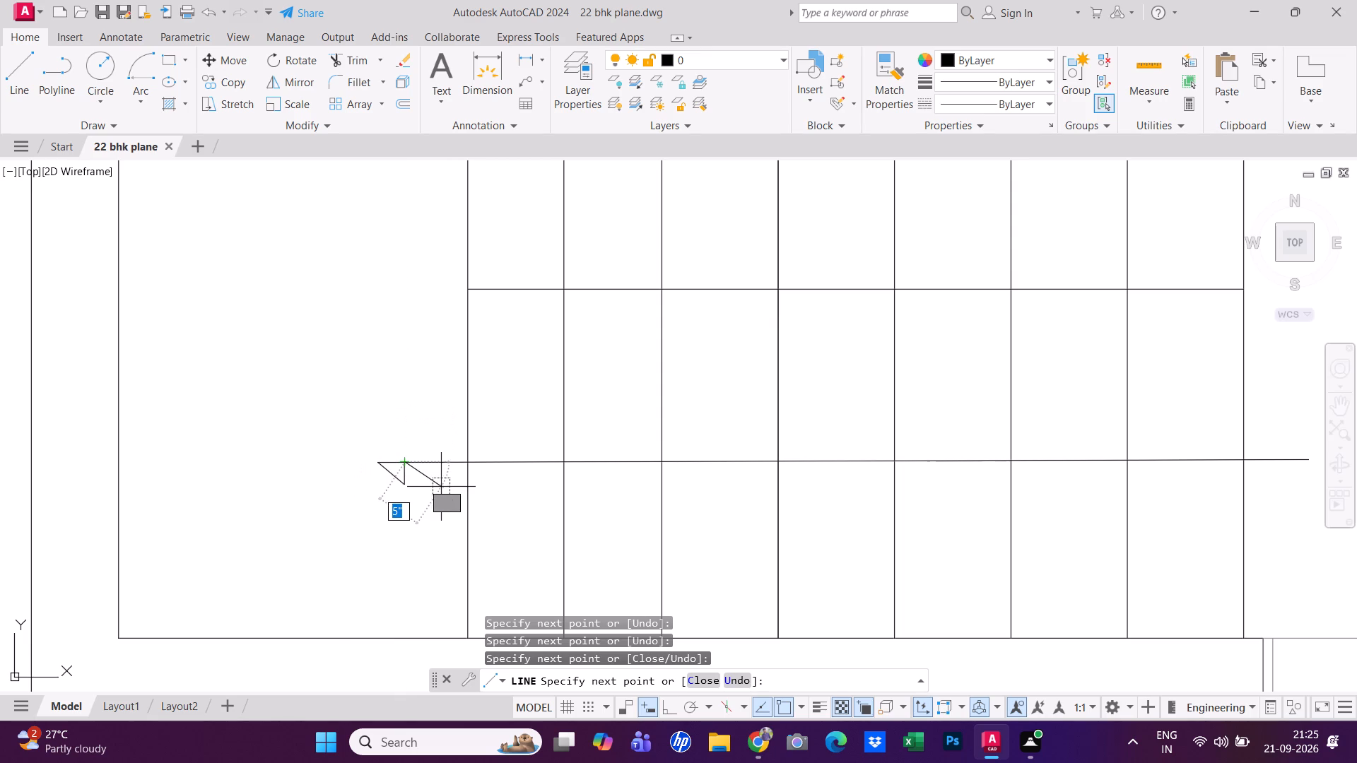
key("Escape")
Copy the arrowhead's short vertical line northward, using its southern end as base point and placing it on the arrow line.
left_click(404, 473)
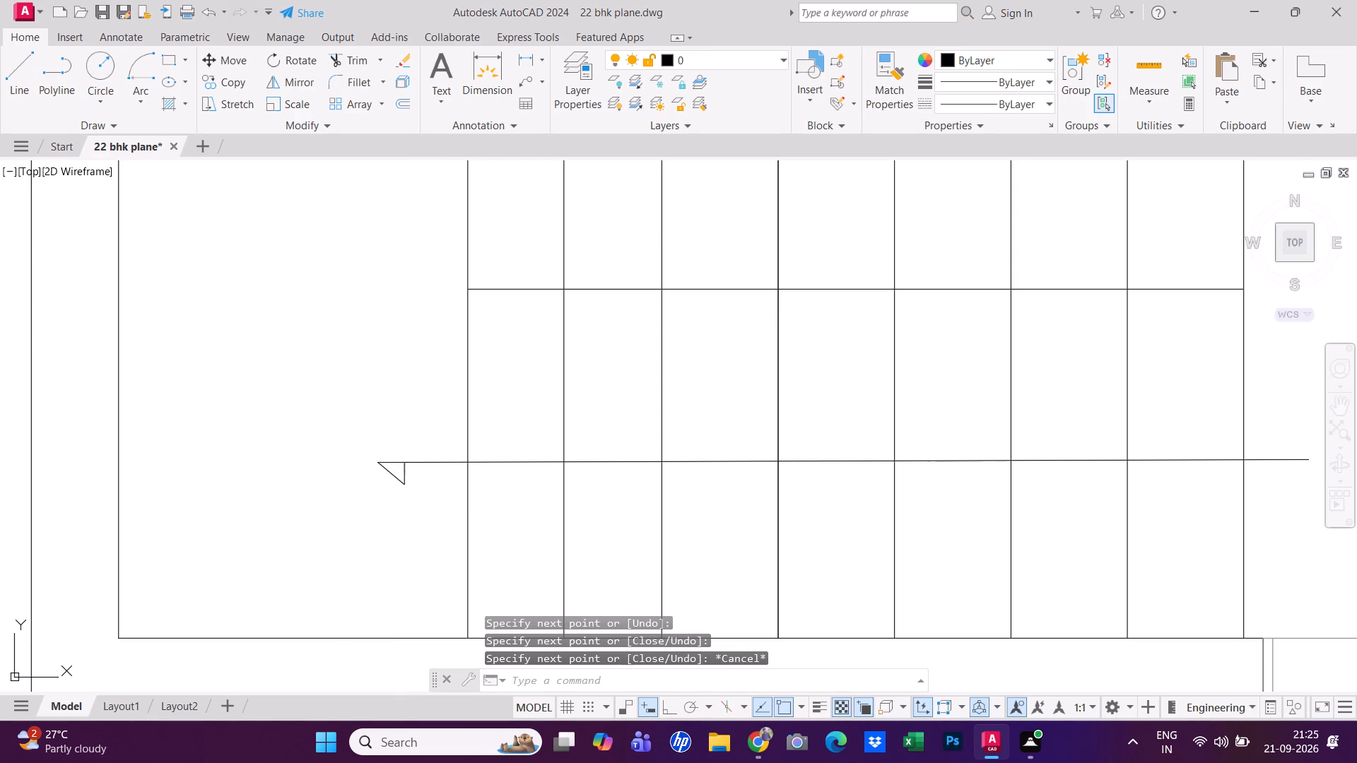
scroll(406, 473, "down", 1)
scroll(406, 473, "up", 4)
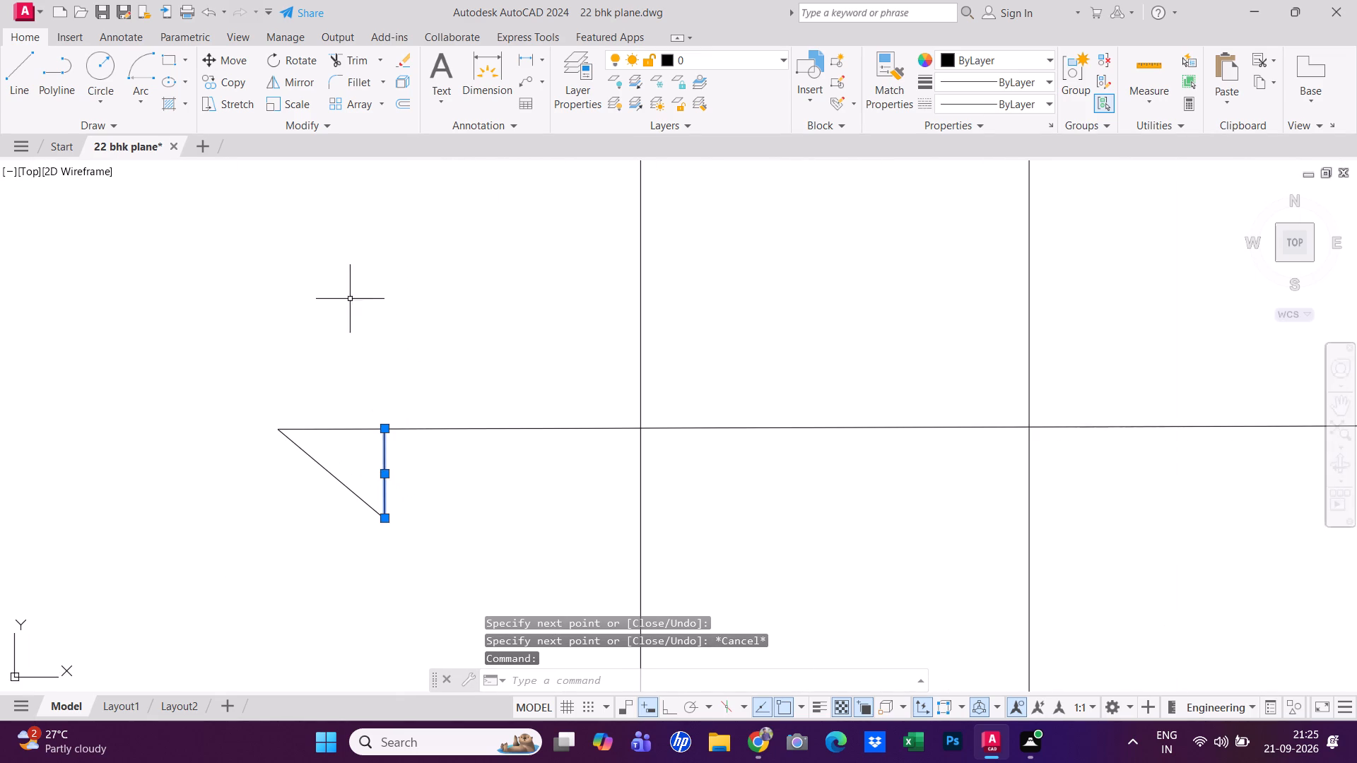
left_click(208, 85)
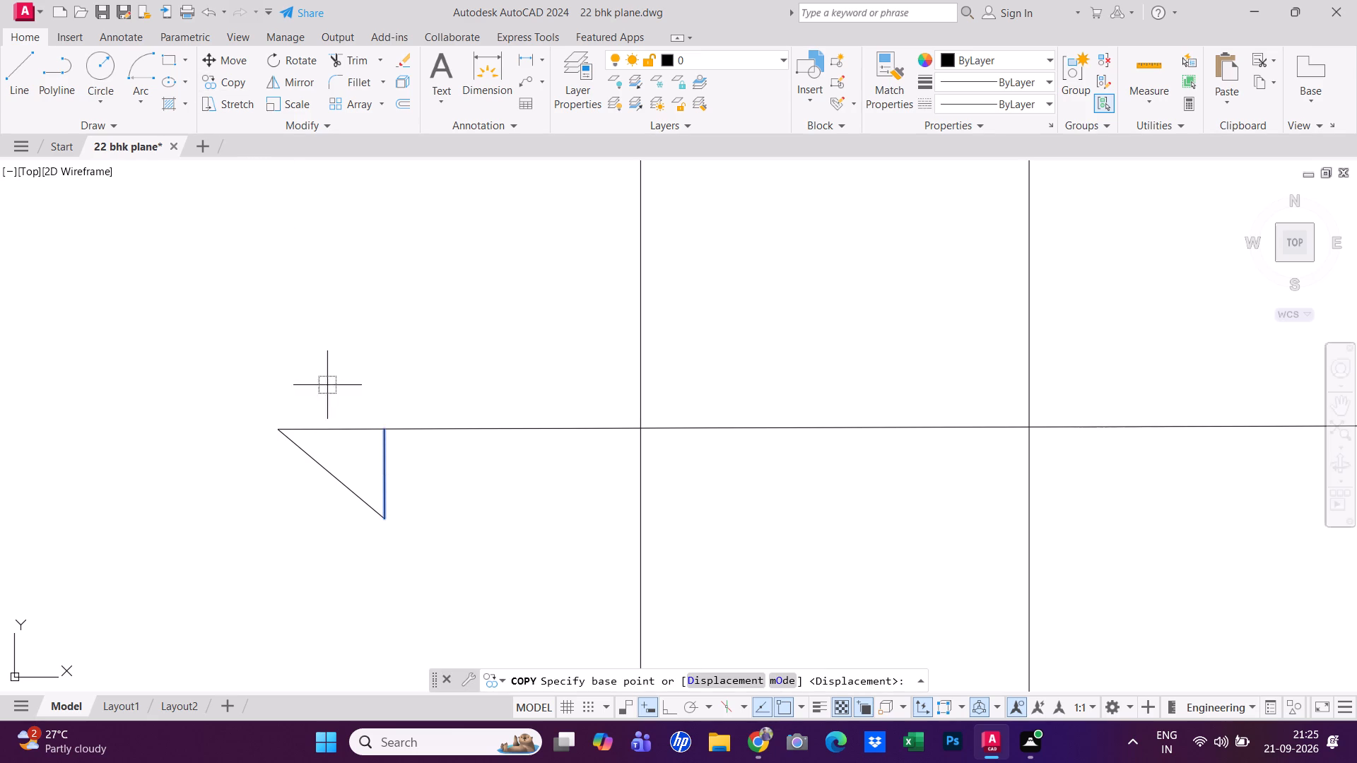
left_click(386, 518)
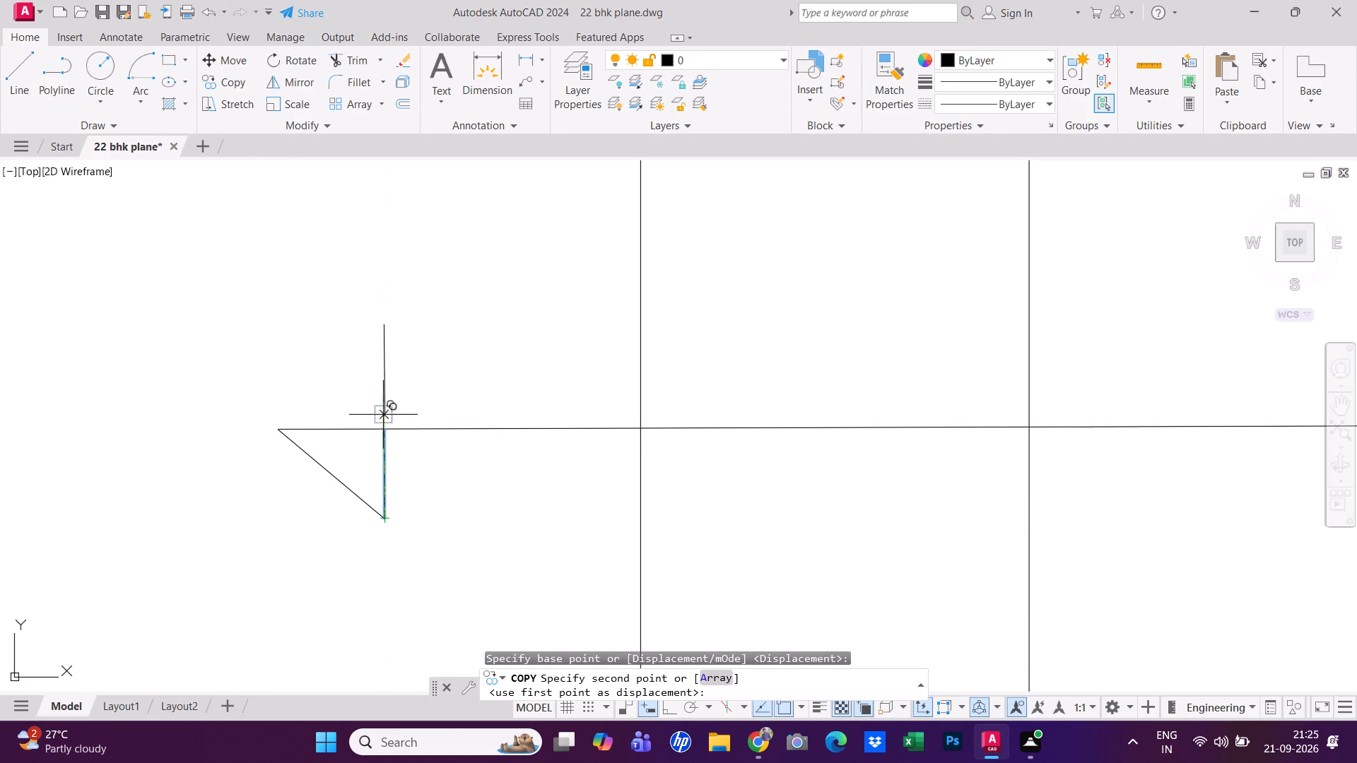
left_click(381, 429)
key("Escape")
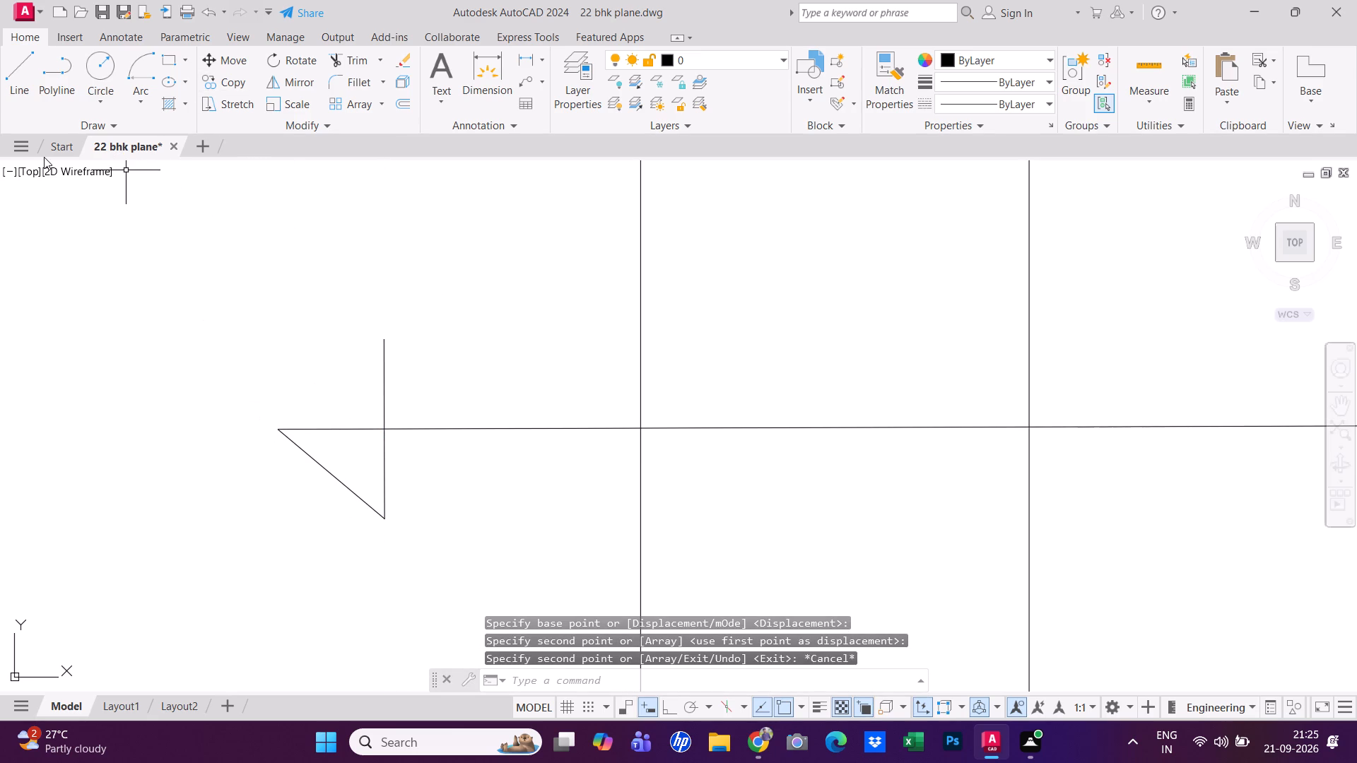
Close the arrowhead with a line from the top of the copied vertical line to the arrow's western tip.
left_click(28, 81)
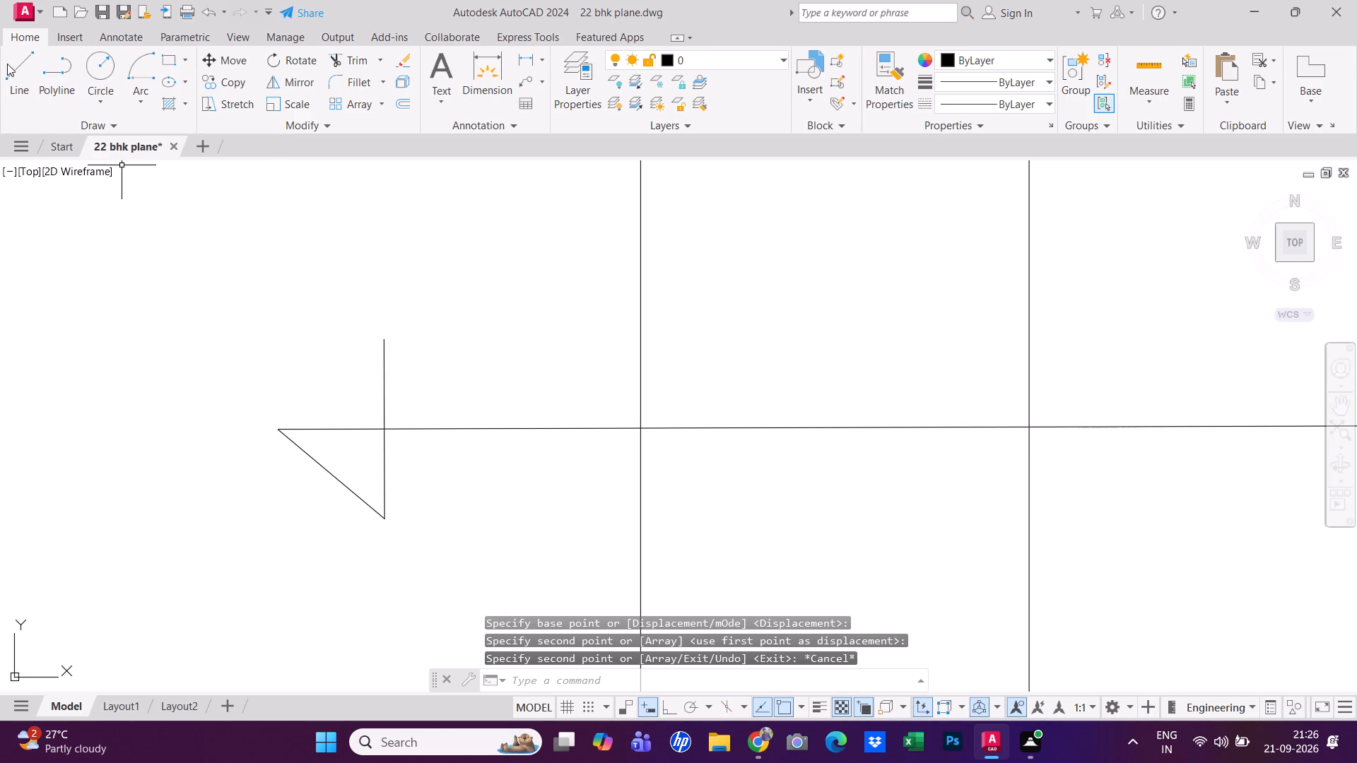
left_click(13, 78)
left_click(20, 82)
scroll(356, 377, "down", 1)
key("Escape")
key("Escape")
scroll(334, 381, "up", 1)
scroll(334, 381, "down", 1)
scroll(428, 384, "down", 2)
scroll(428, 384, "up", 1)
scroll(428, 384, "down", 1)
scroll(0, 450, "up", 1)
scroll(0, 483, "down", 3)
scroll(871, 343, "up", 1)
scroll(861, 344, "down", 3)
scroll(908, 302, "up", 1)
scroll(909, 300, "down", 1)
scroll(764, 307, "up", 1)
scroll(729, 398, "down", 1)
scroll(780, 477, "up", 7)
scroll(1356, 198, "down", 1)
scroll(1195, 127, "down", 5)
scroll(1233, 142, "up", 6)
scroll(618, 354, "down", 5)
scroll(452, 345, "up", 1)
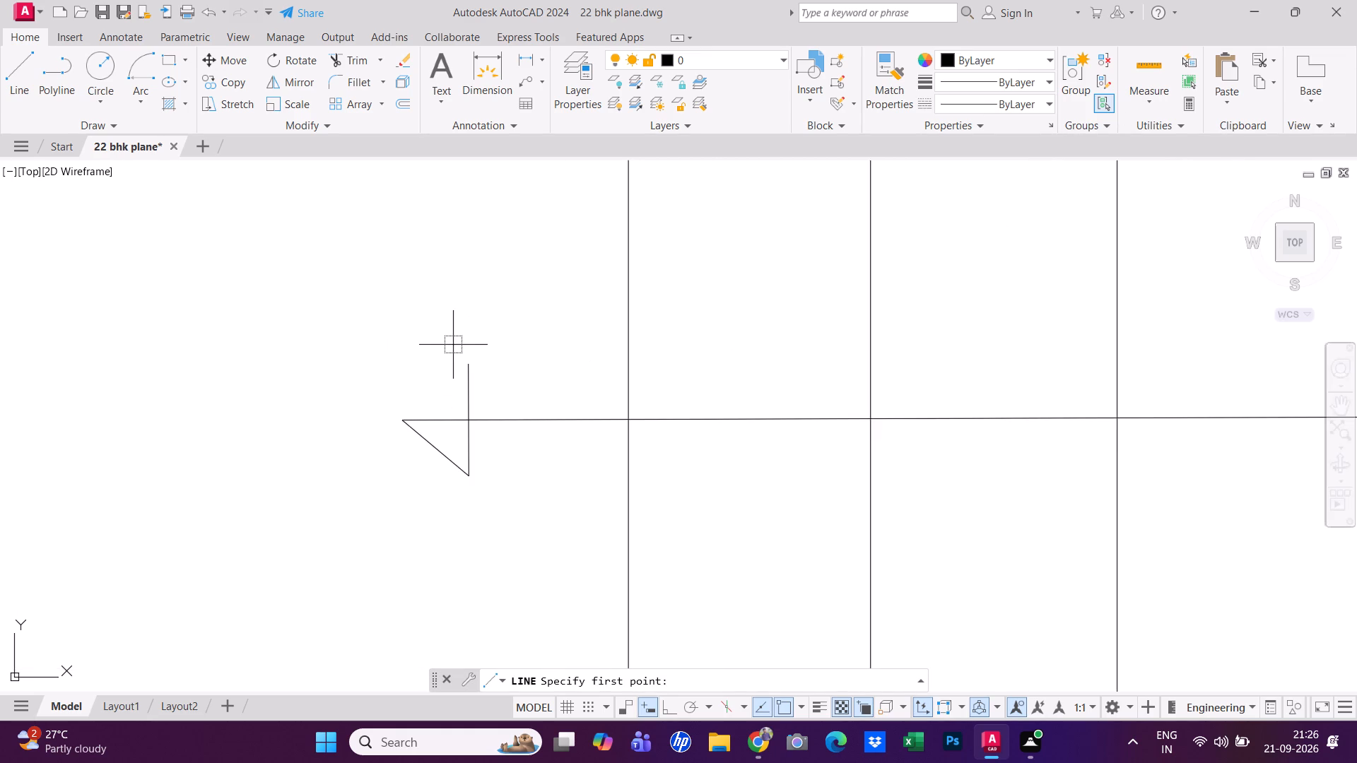
scroll(473, 371, "up", 1)
left_click(464, 360)
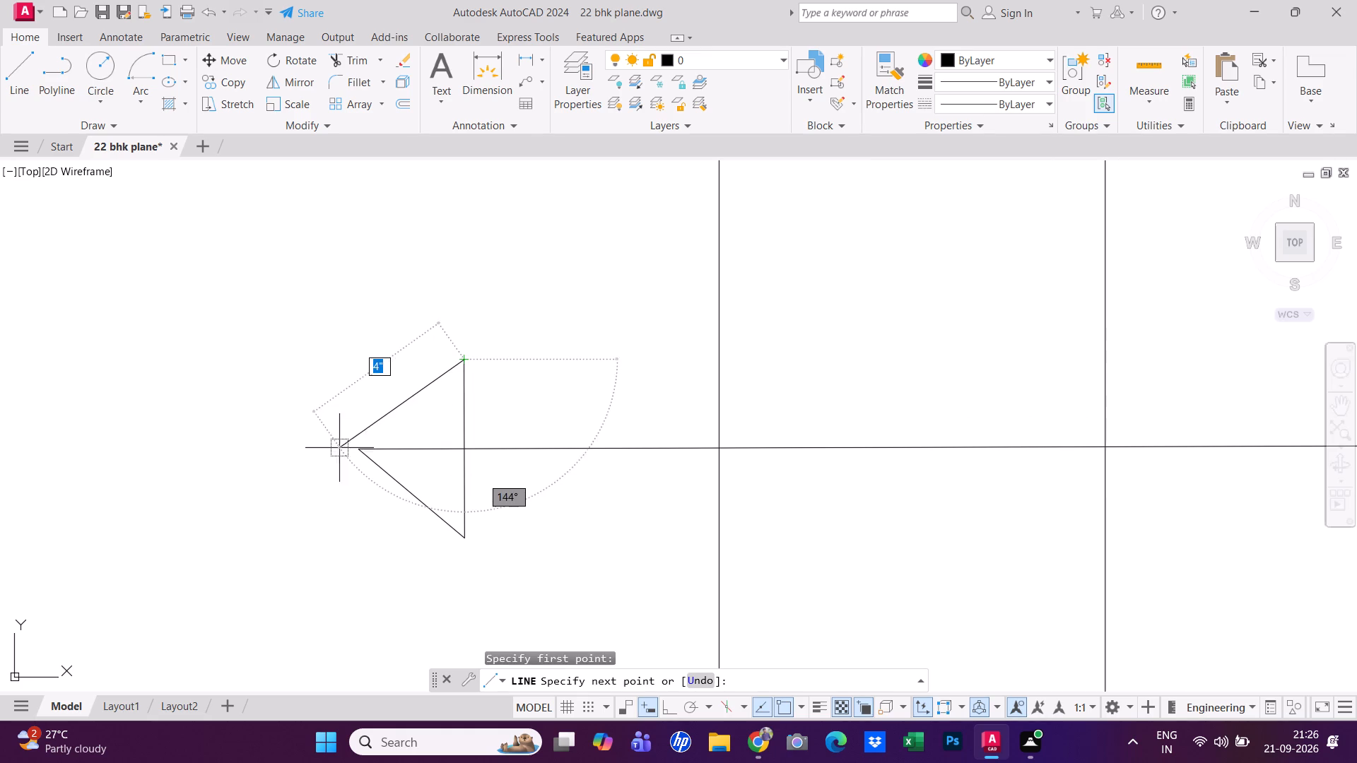
left_click(356, 446)
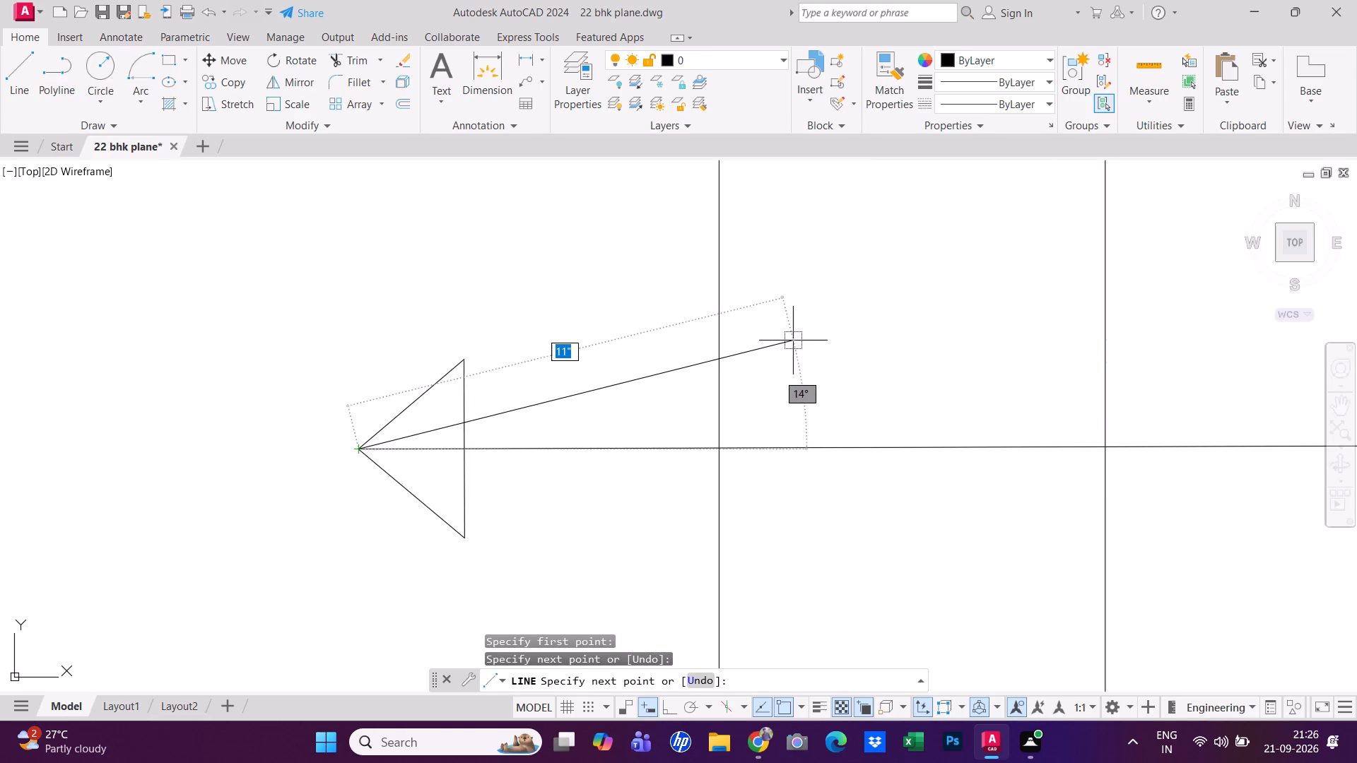
key("Escape")
key("Escape")
Trim the piece of the arrow line inside the triangular arrowhead.
type("tr")
key("space")
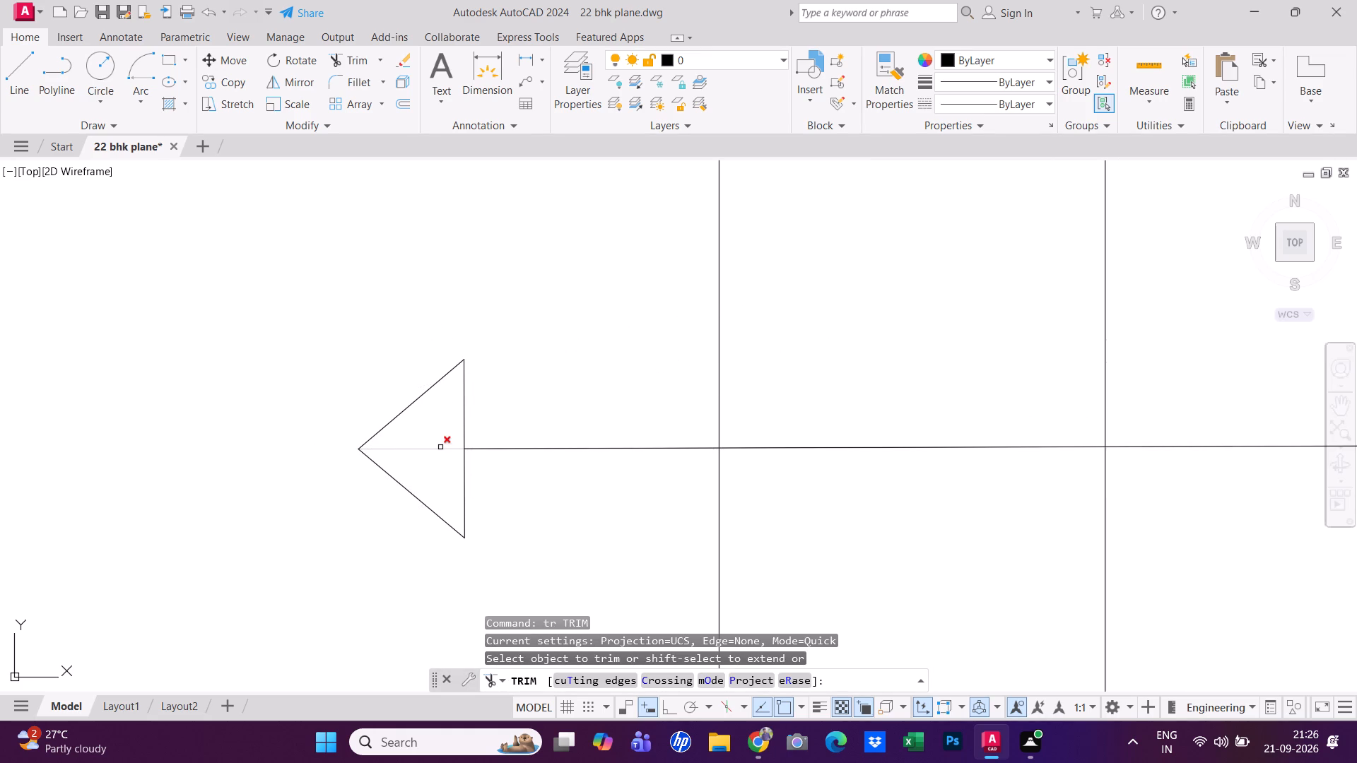
left_click(440, 447)
key("Escape")
Group the arrowhead lines and the arrow line into one object.
left_click(483, 484)
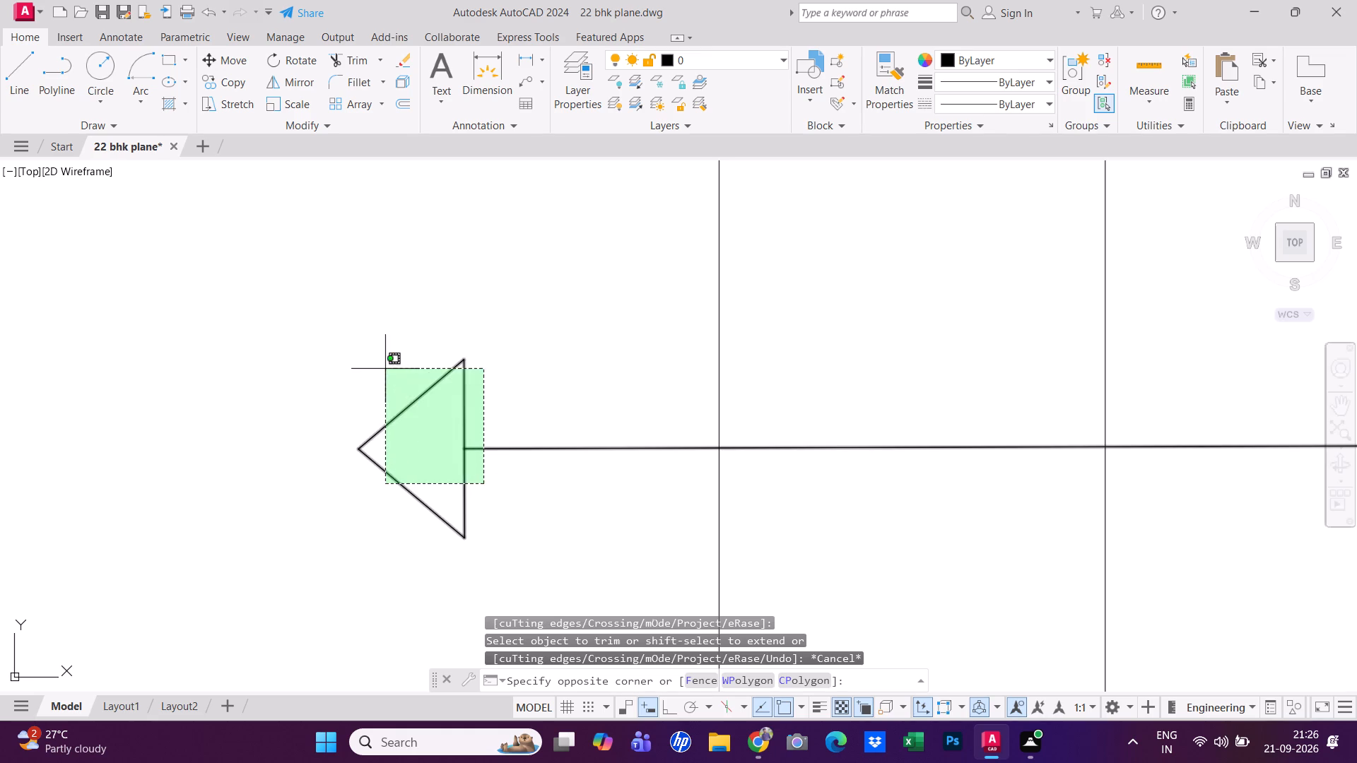
left_click(385, 369)
key("g")
key("space")
key("Escape")
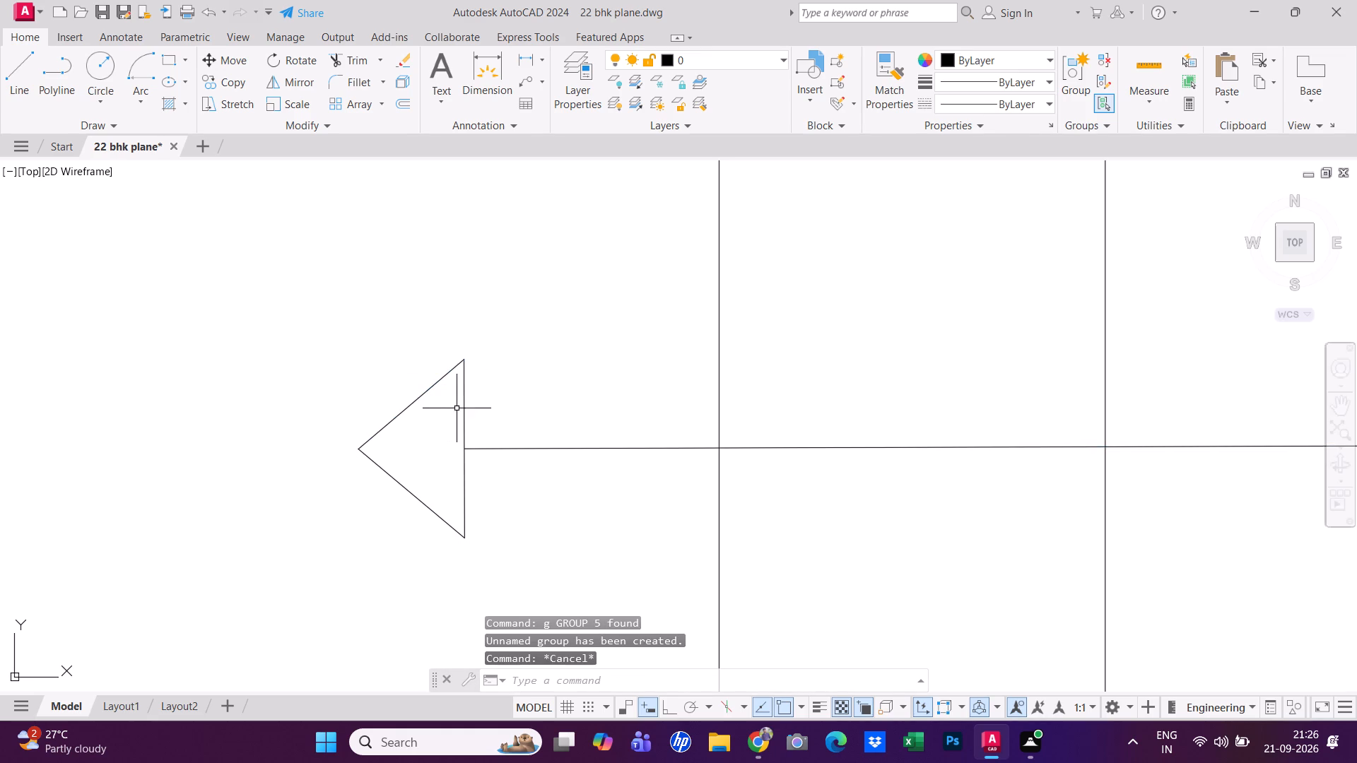
Inspect the stair arrow and check whether it selects as one group.
scroll(458, 408, "down", 6)
scroll(498, 390, "up", 1)
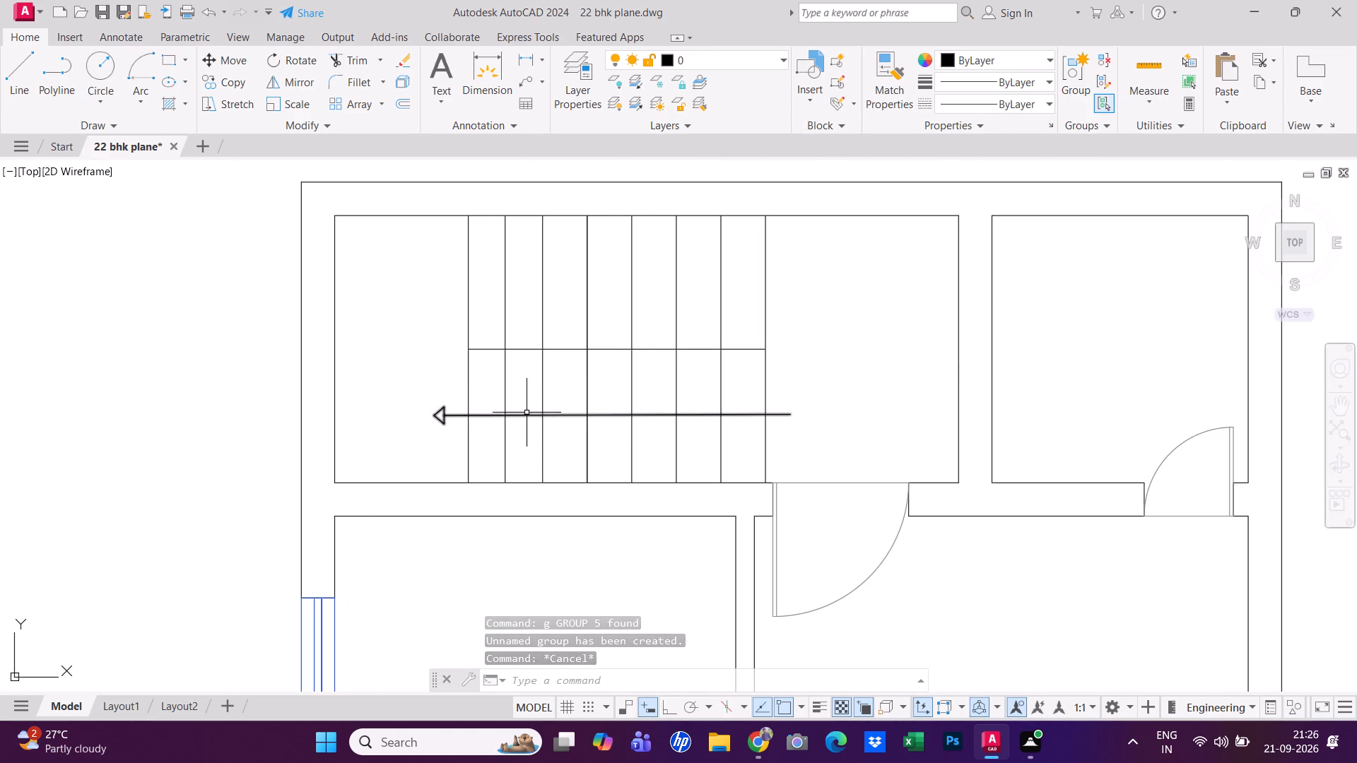
scroll(445, 426, "up", 2)
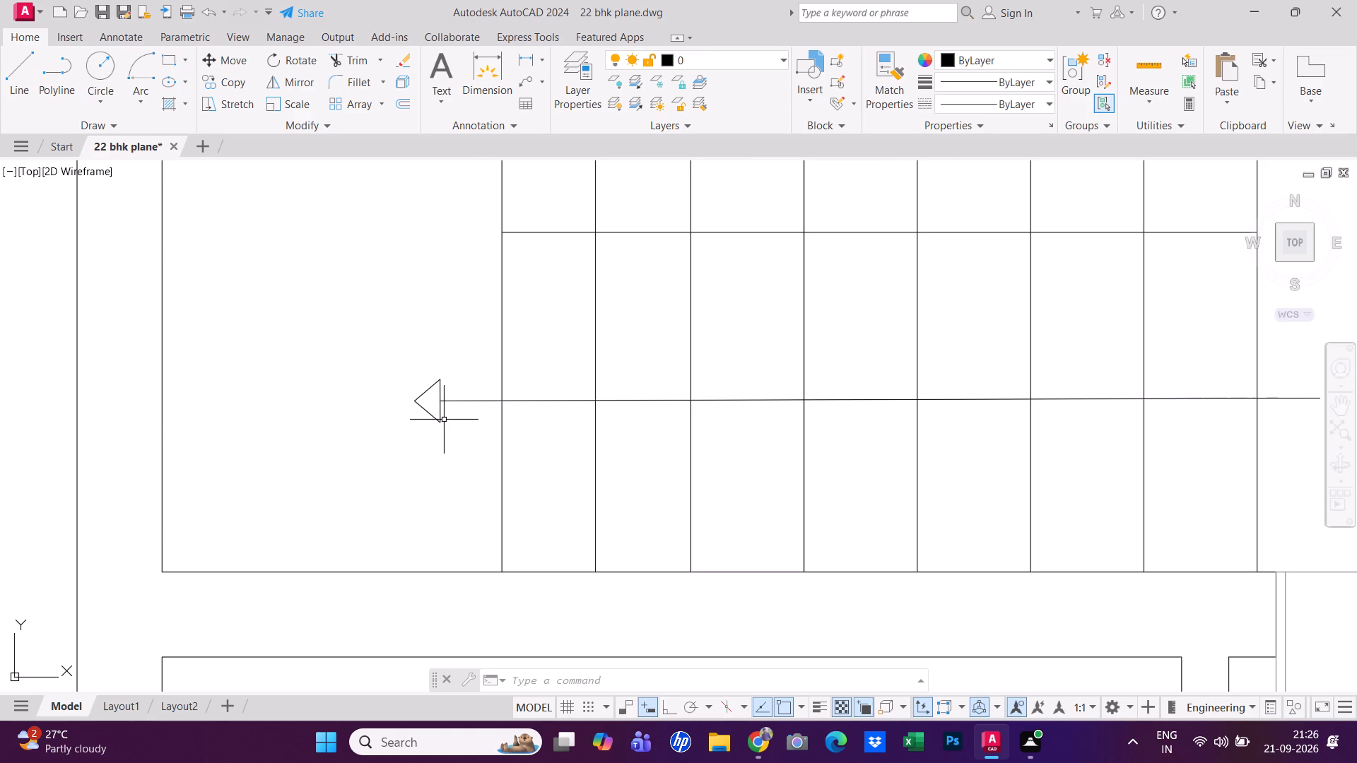
key("ctrl+z")
key("Escape")
left_click(454, 408)
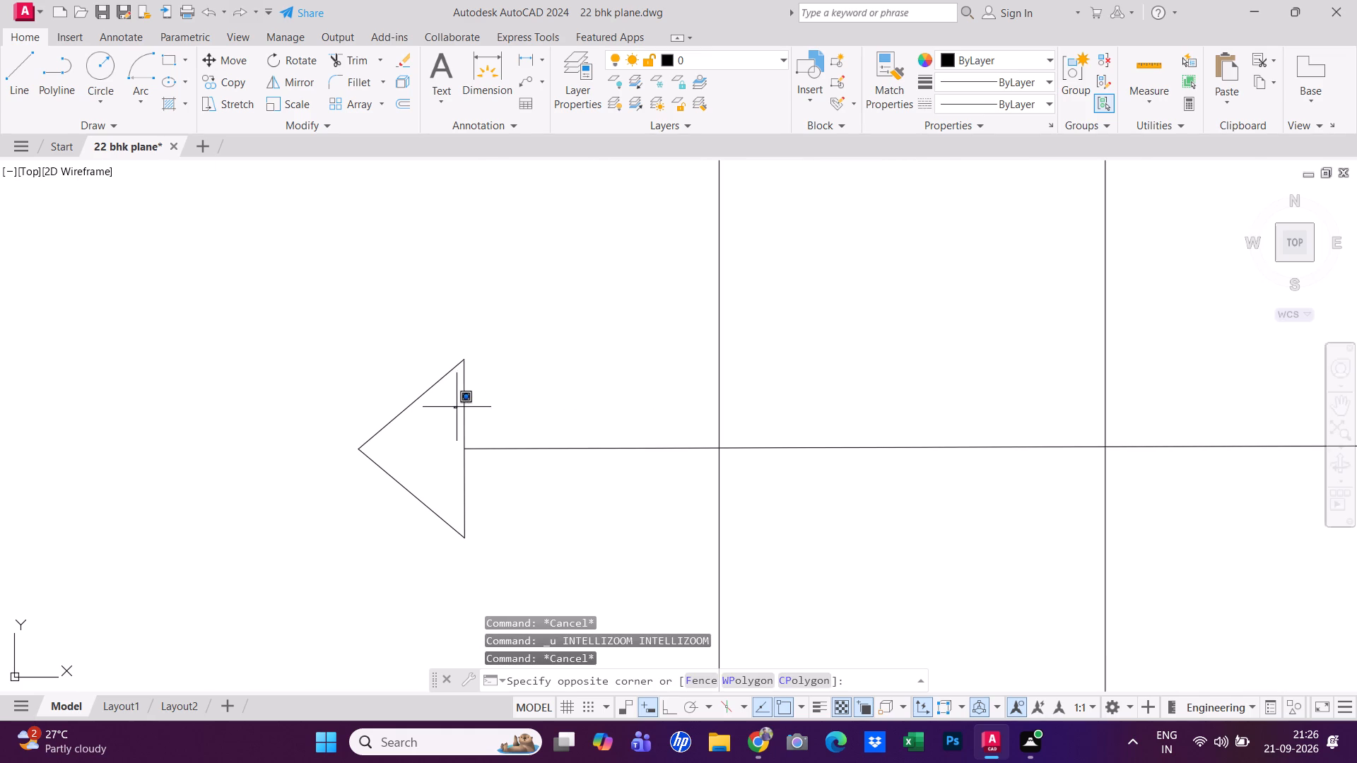
left_click(471, 402)
key("Escape")
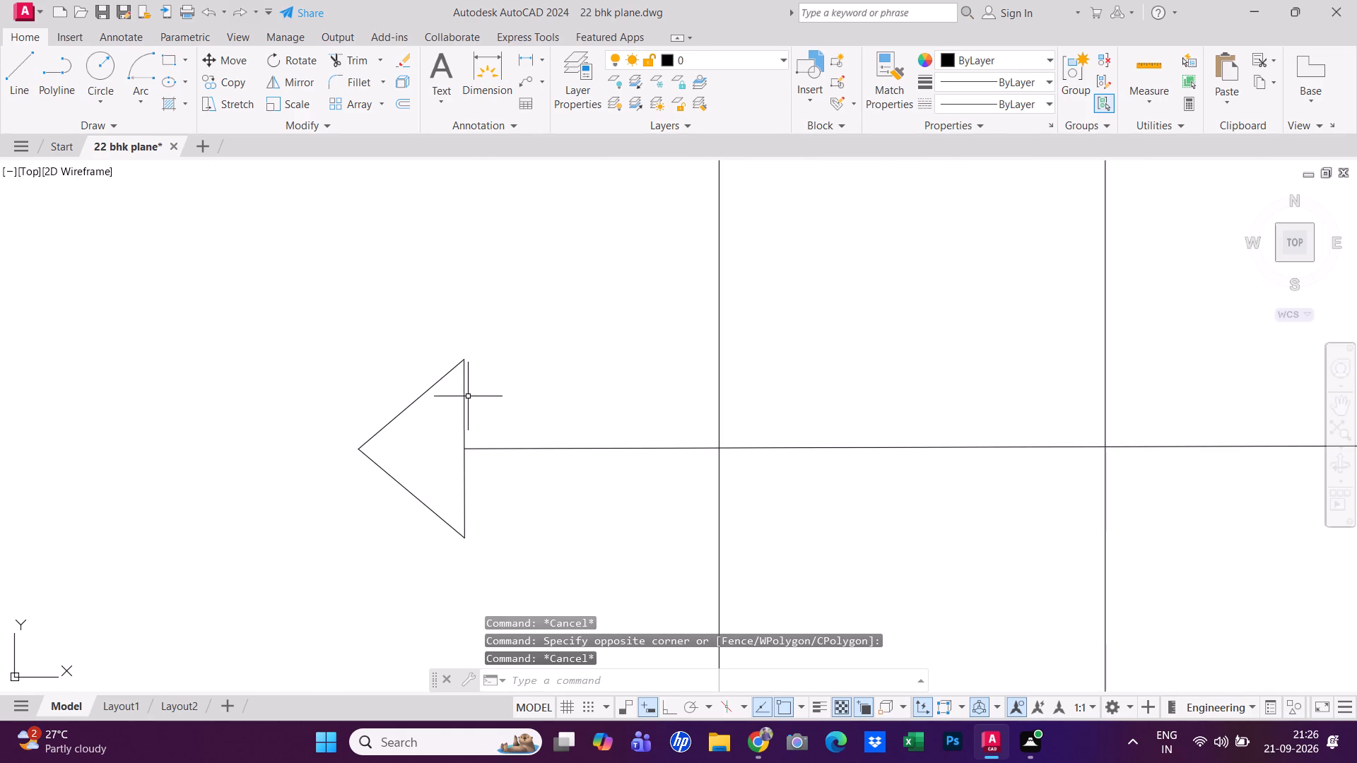
left_click(465, 398)
key("Escape")
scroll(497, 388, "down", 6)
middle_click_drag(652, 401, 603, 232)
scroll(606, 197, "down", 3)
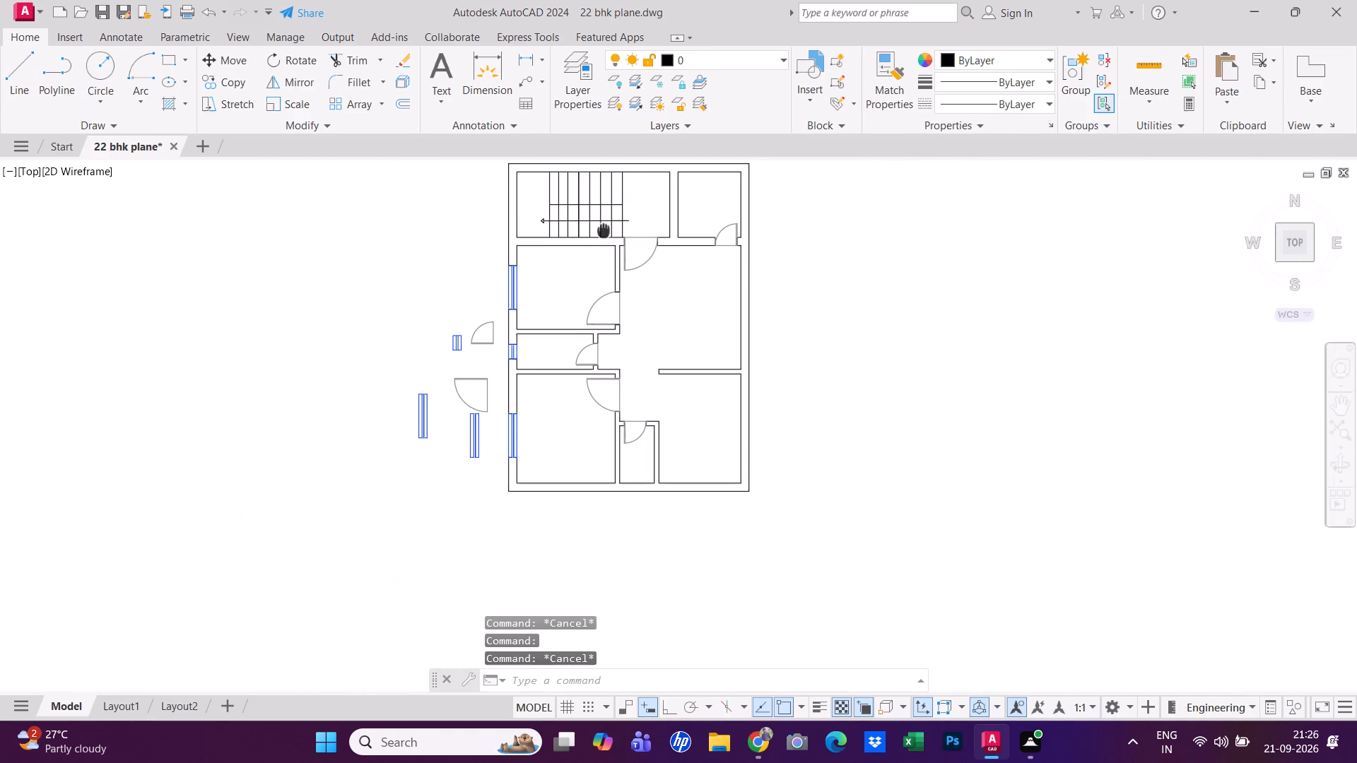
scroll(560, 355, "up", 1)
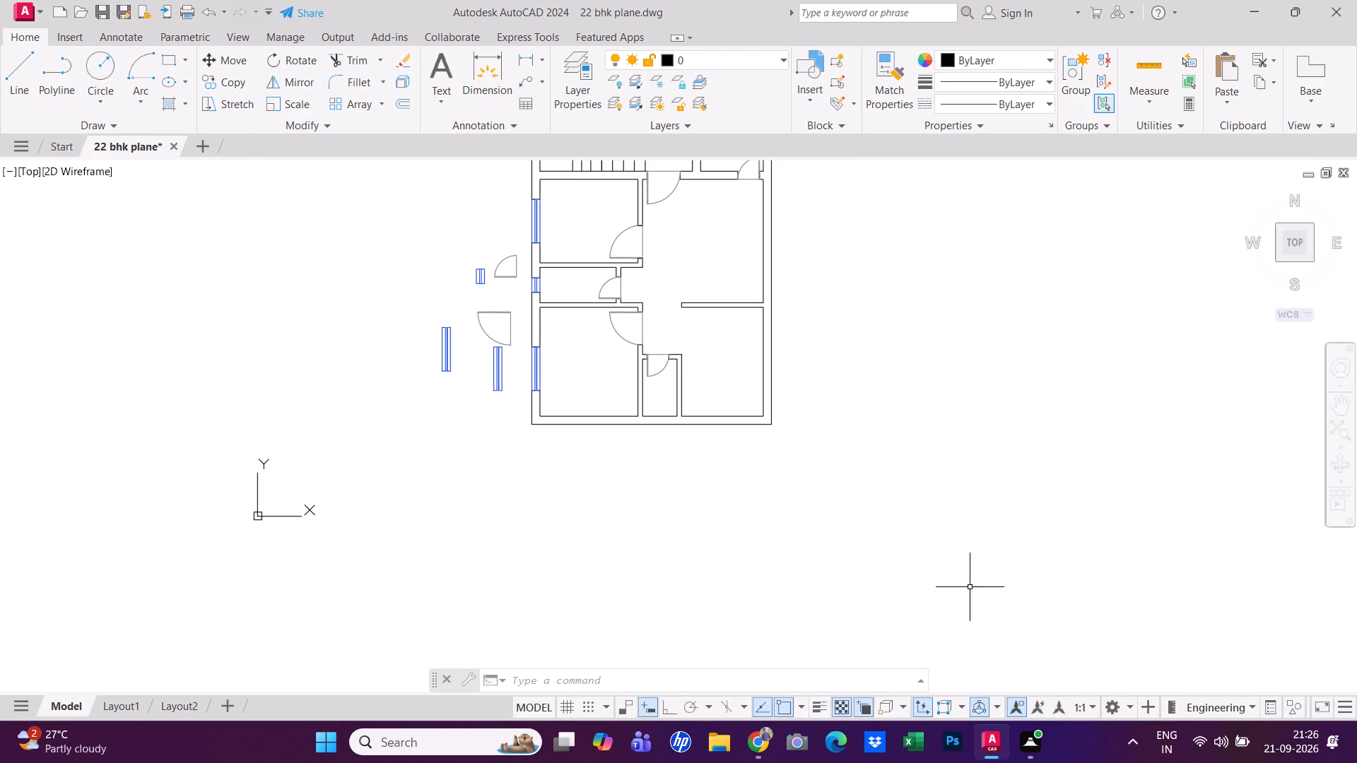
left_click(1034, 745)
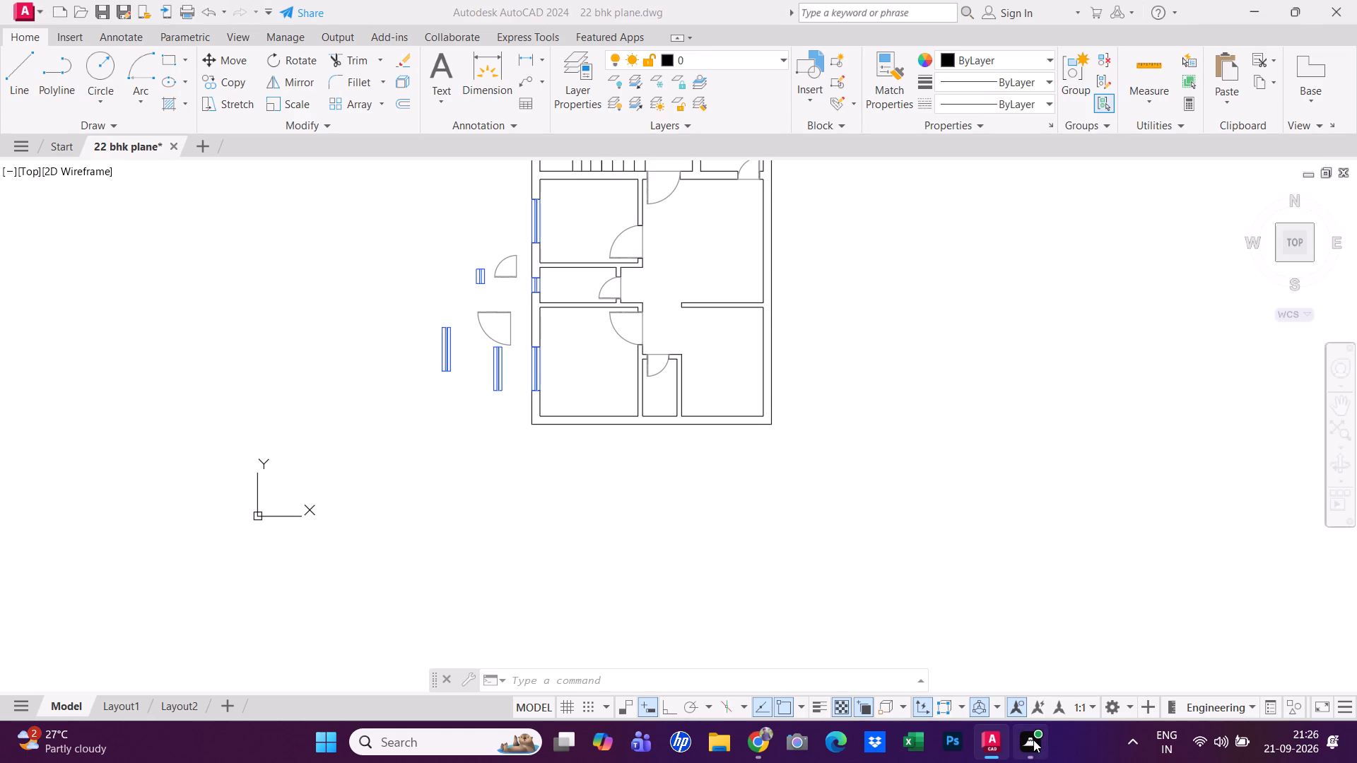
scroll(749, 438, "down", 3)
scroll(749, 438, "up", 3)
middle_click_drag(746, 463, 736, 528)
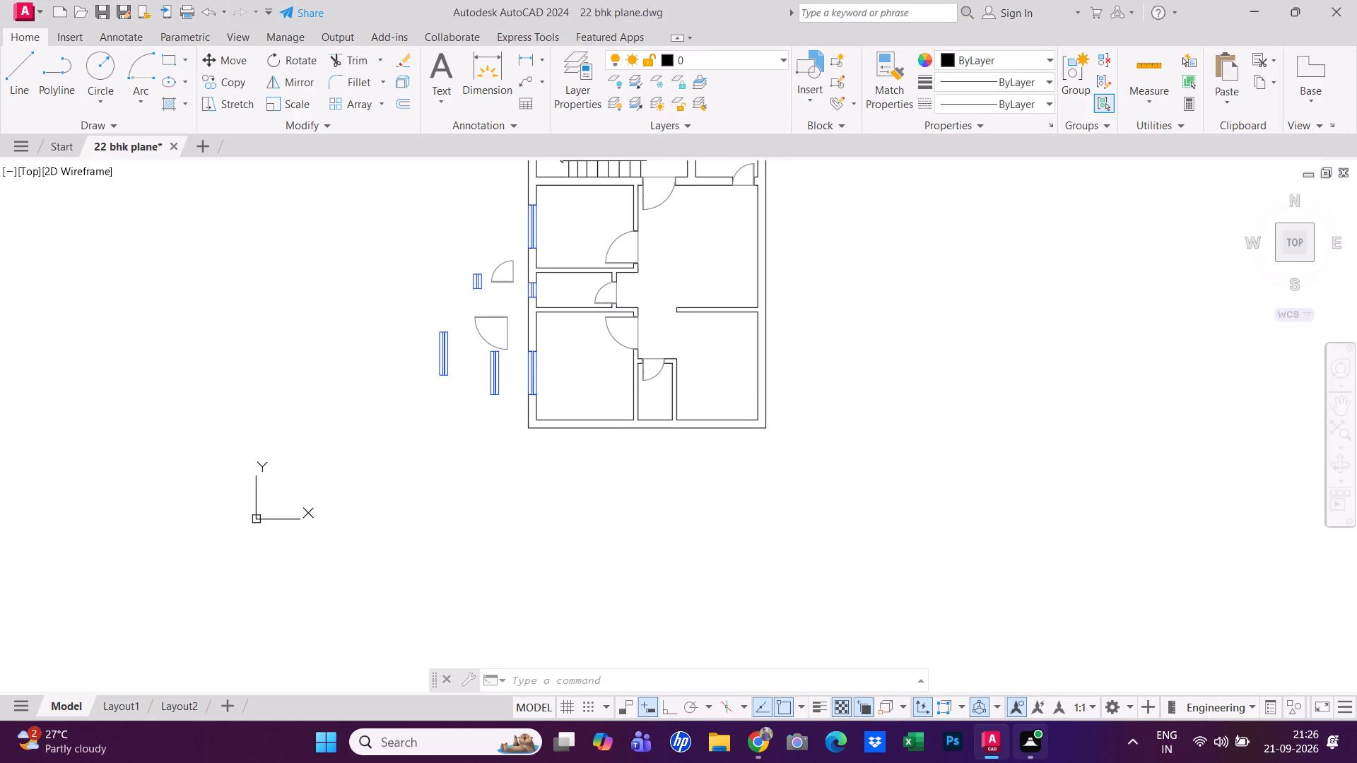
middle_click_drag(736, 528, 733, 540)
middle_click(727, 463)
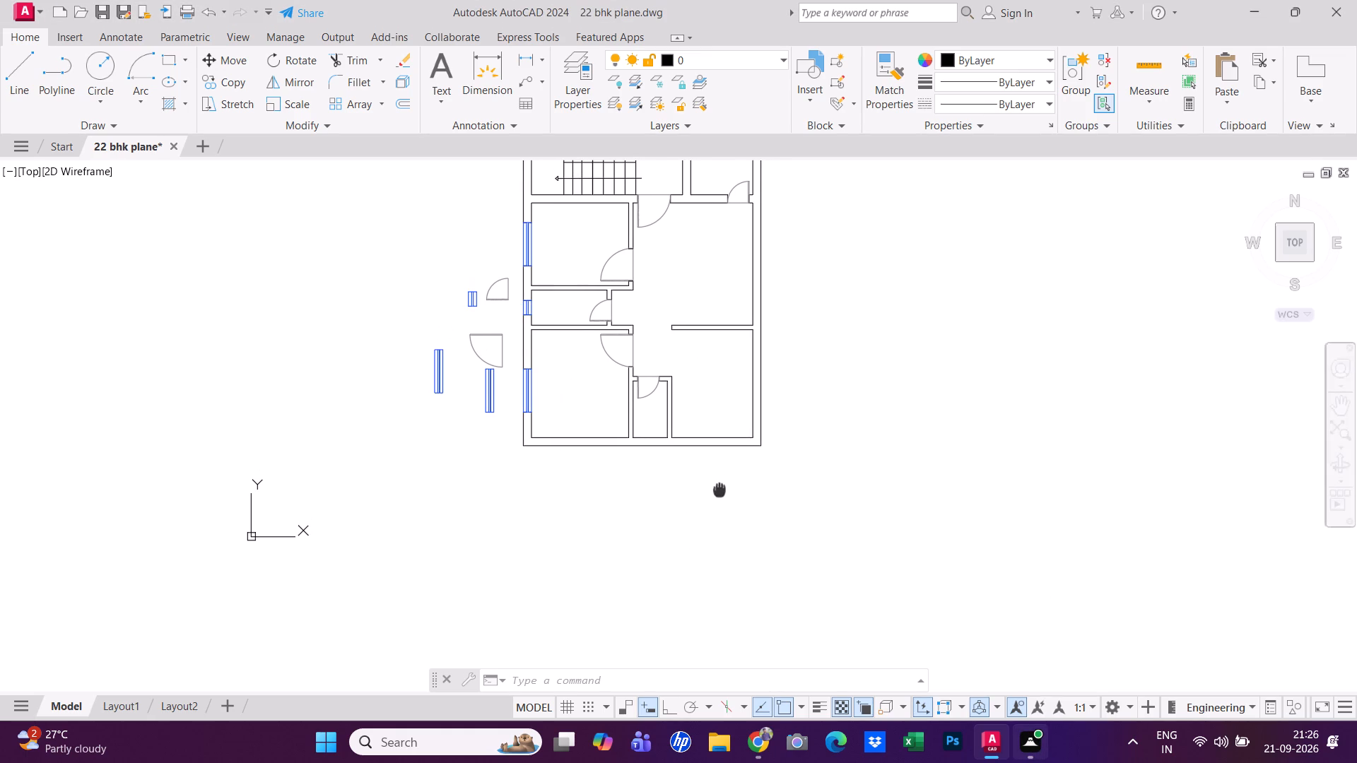
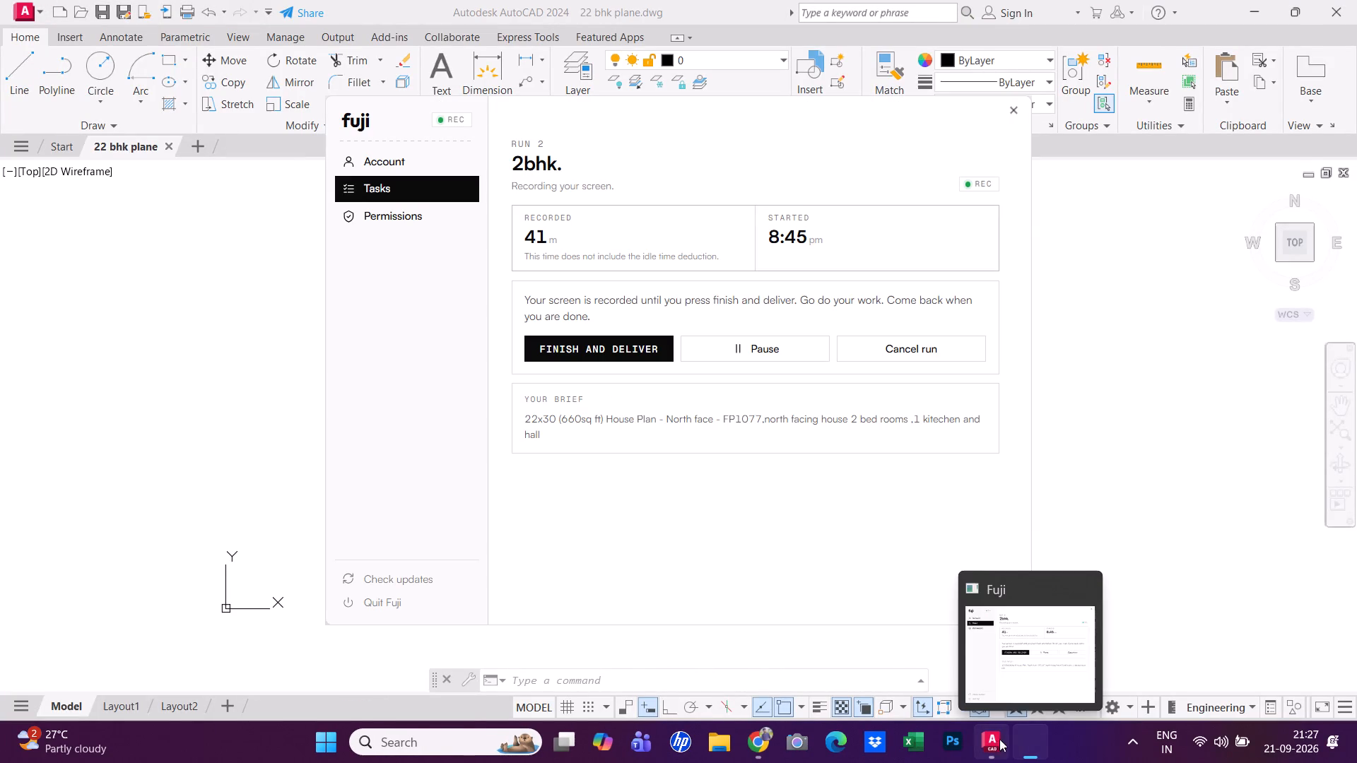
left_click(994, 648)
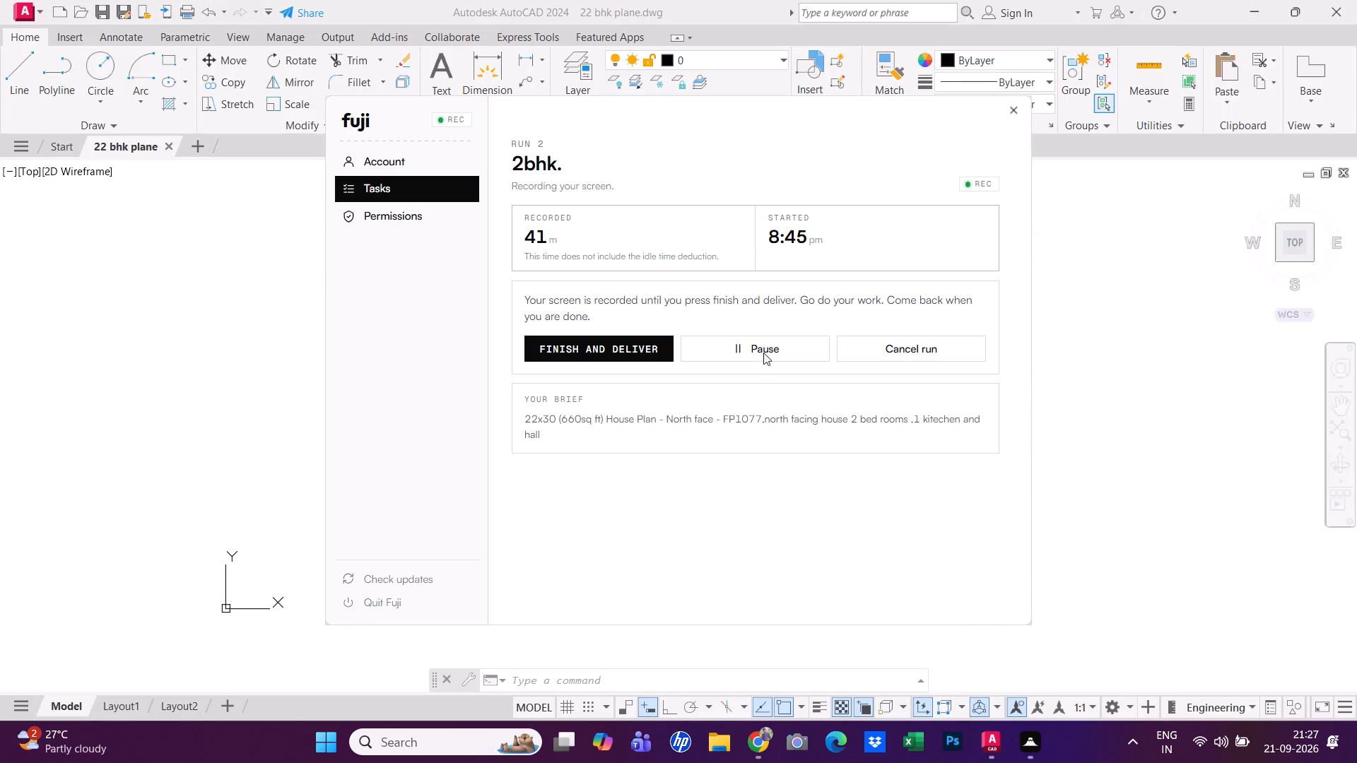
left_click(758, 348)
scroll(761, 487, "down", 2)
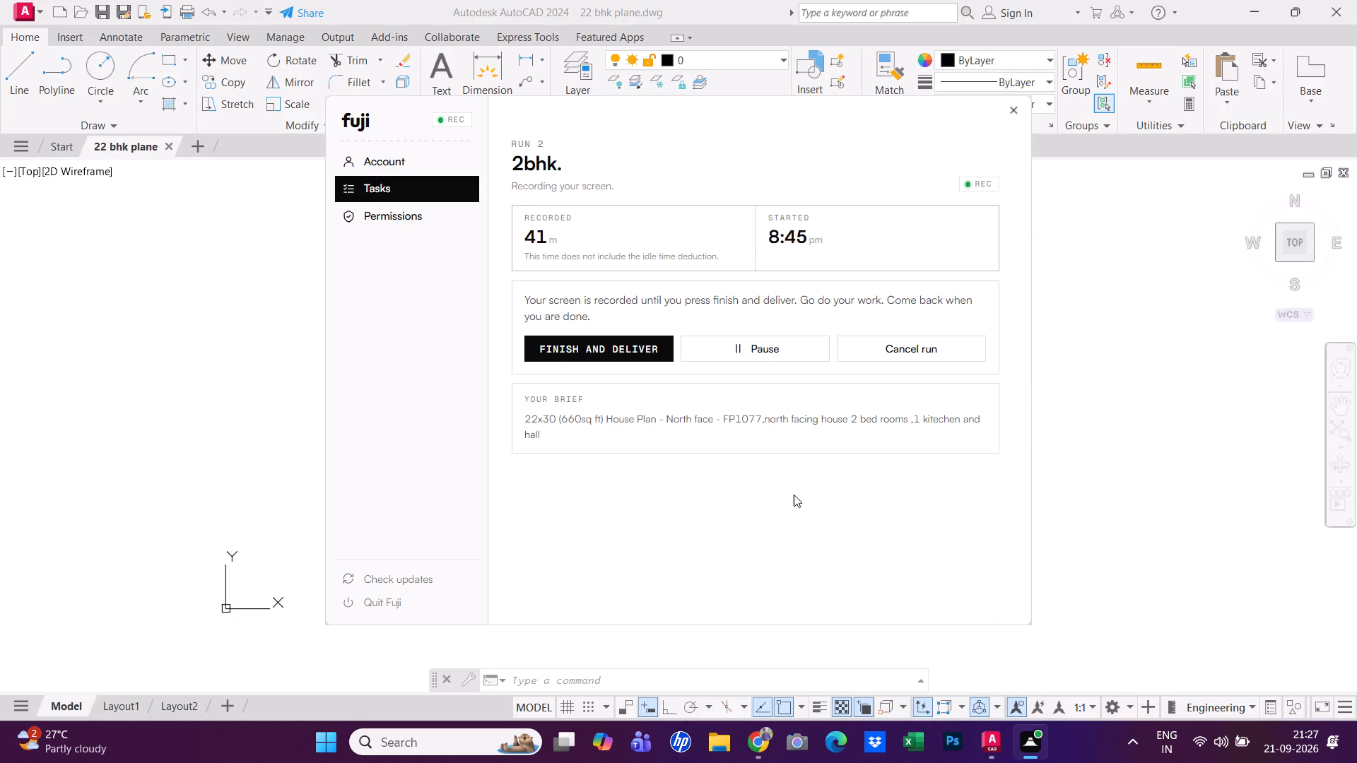
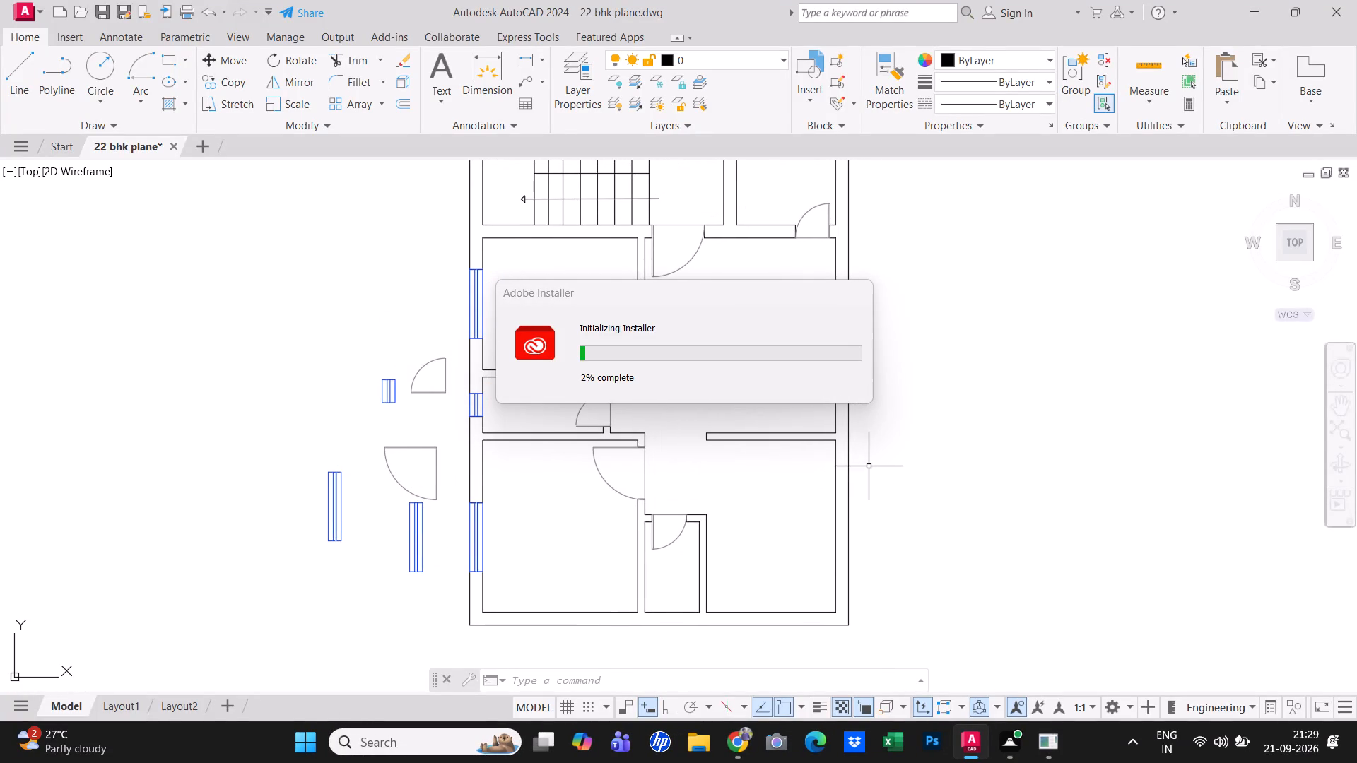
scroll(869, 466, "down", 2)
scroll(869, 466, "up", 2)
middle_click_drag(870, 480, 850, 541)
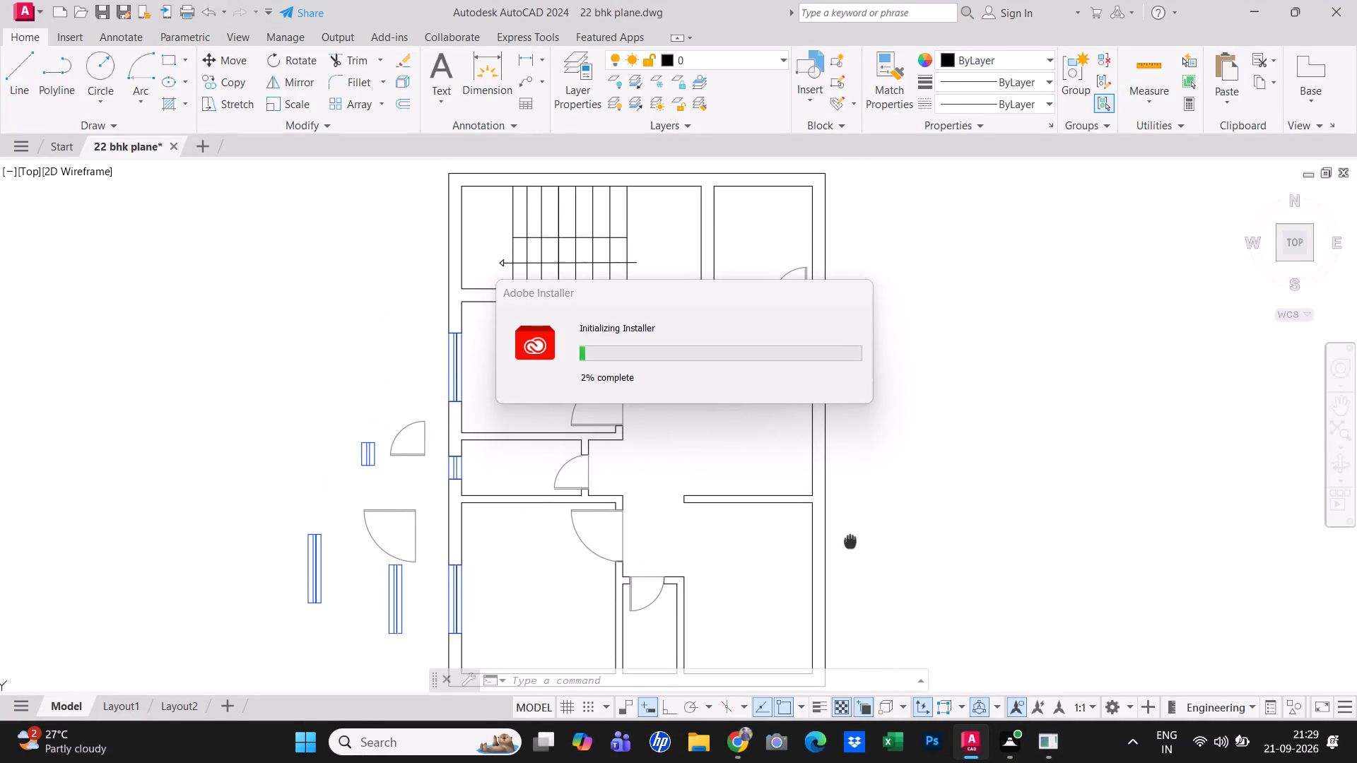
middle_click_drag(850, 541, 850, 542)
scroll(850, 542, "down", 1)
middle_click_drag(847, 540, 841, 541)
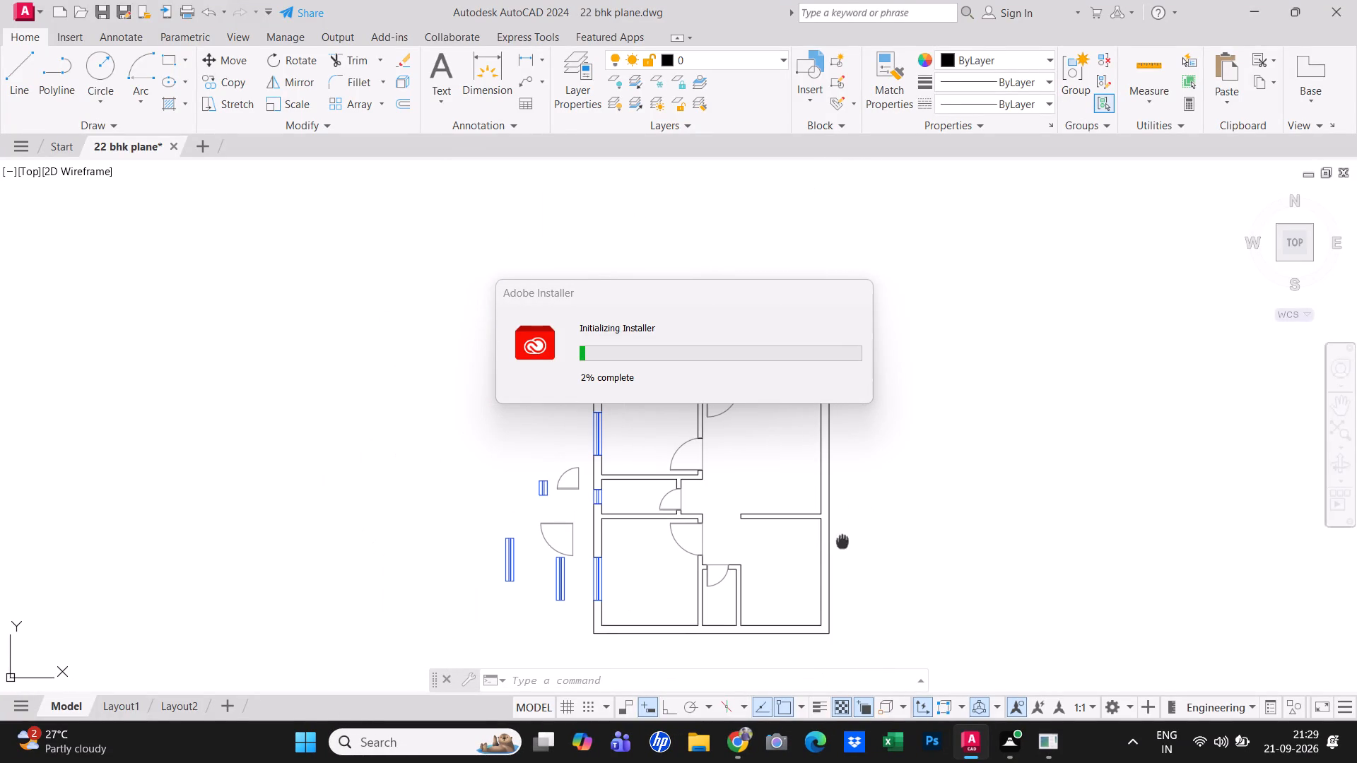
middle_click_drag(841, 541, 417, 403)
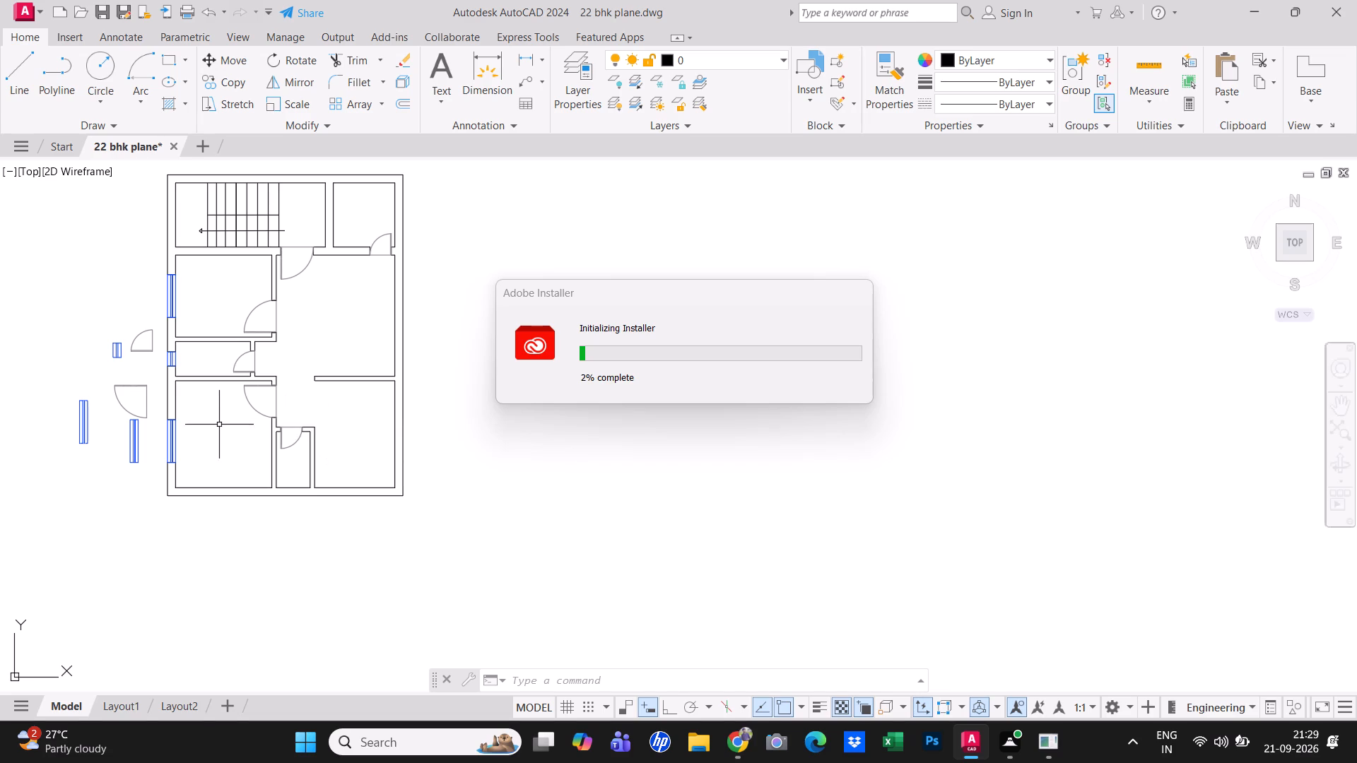
With Ortho on, draw a closed bed outline 5'5" wide and 6' long from lines in the lower-left bedroom.
scroll(218, 430, "up", 1)
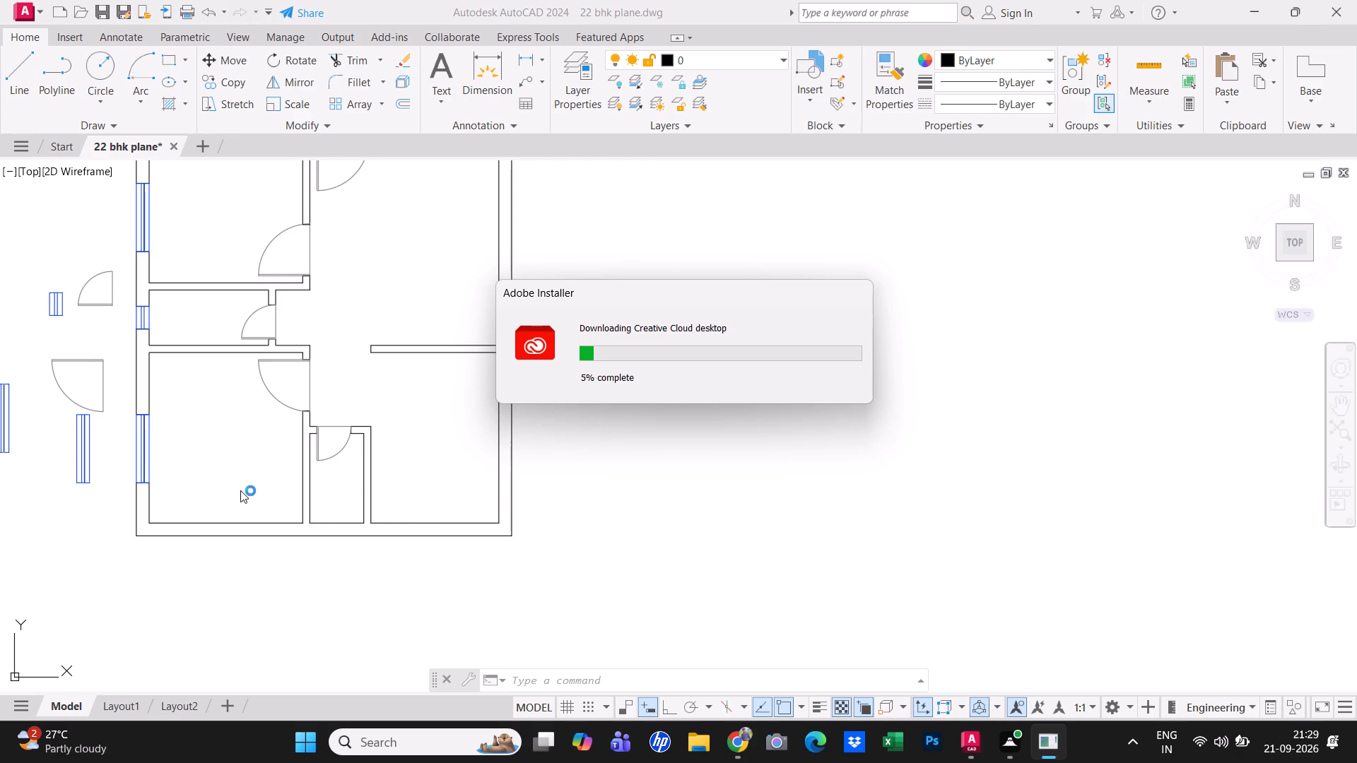
middle_click_drag(251, 483, 248, 527)
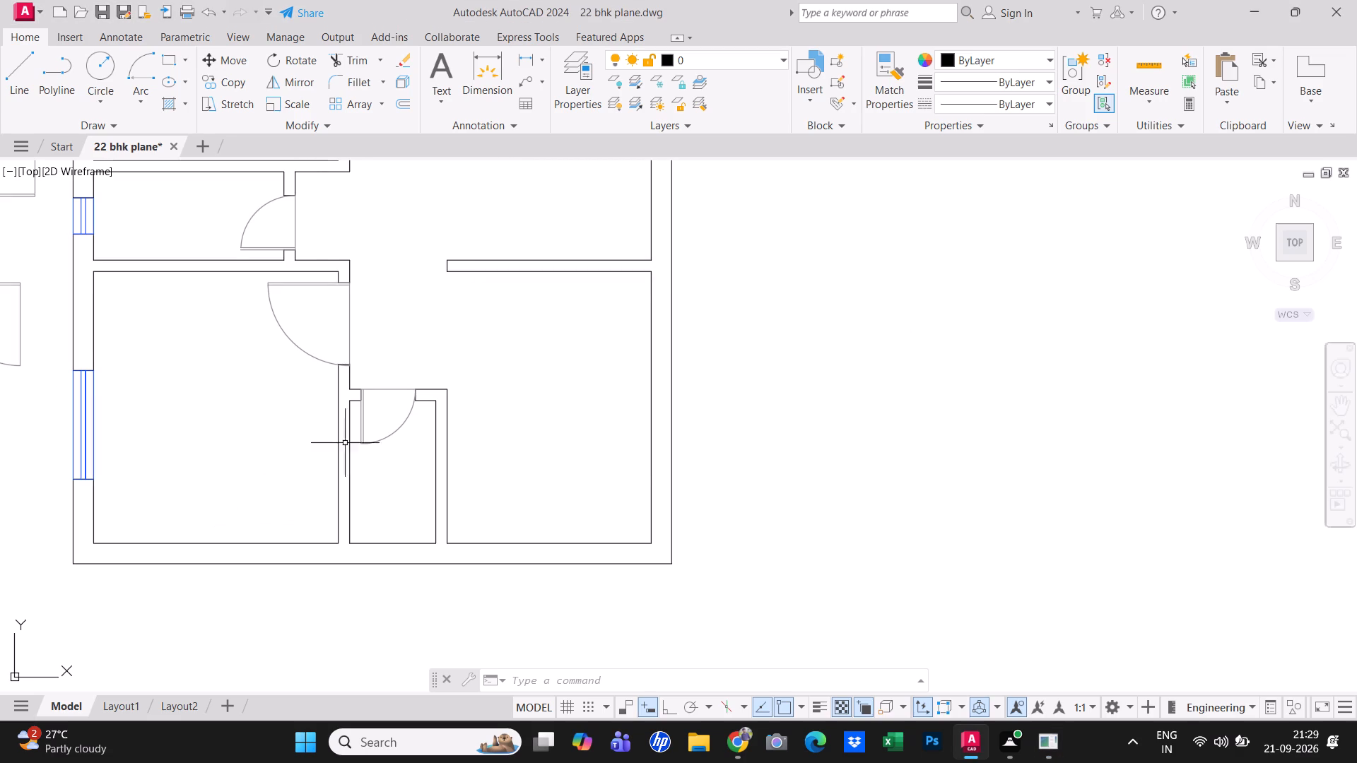
left_click(28, 84)
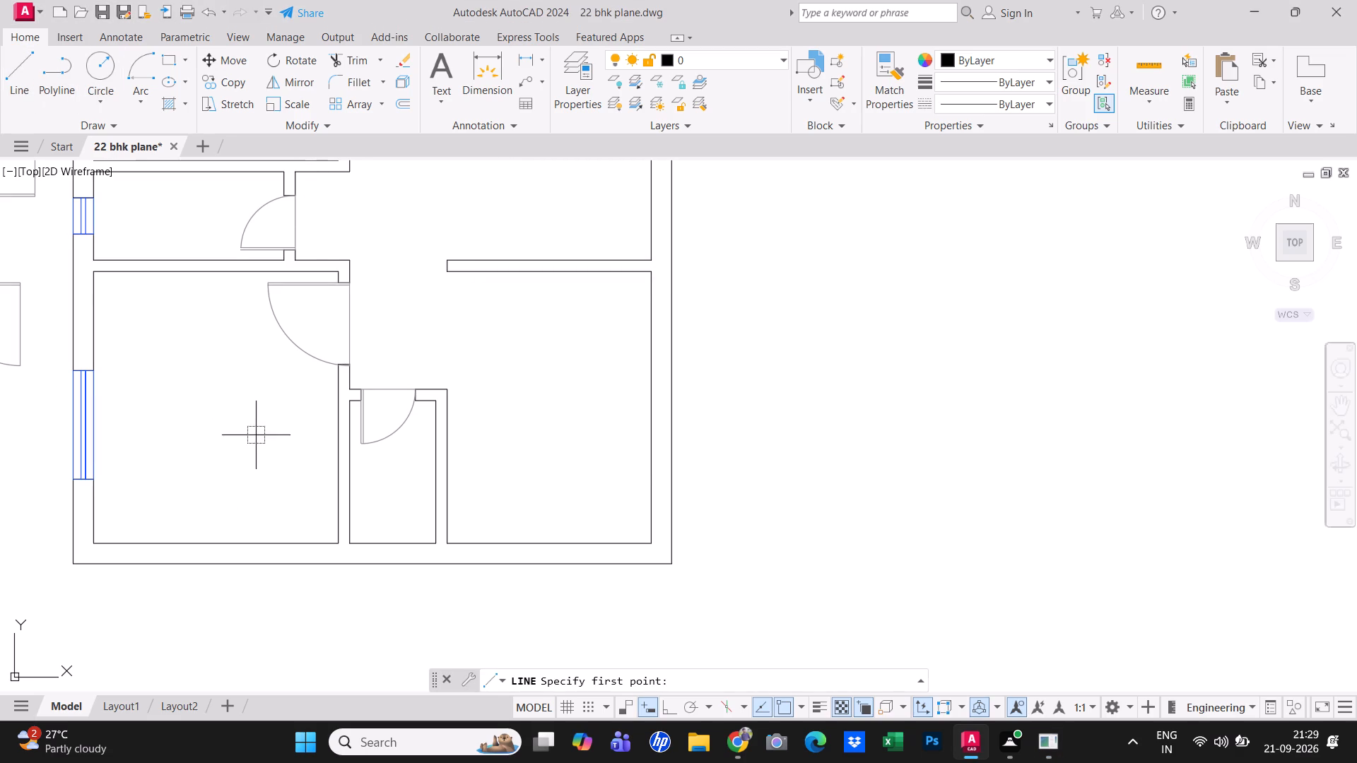
middle_click_drag(214, 477, 311, 459)
left_click(241, 491)
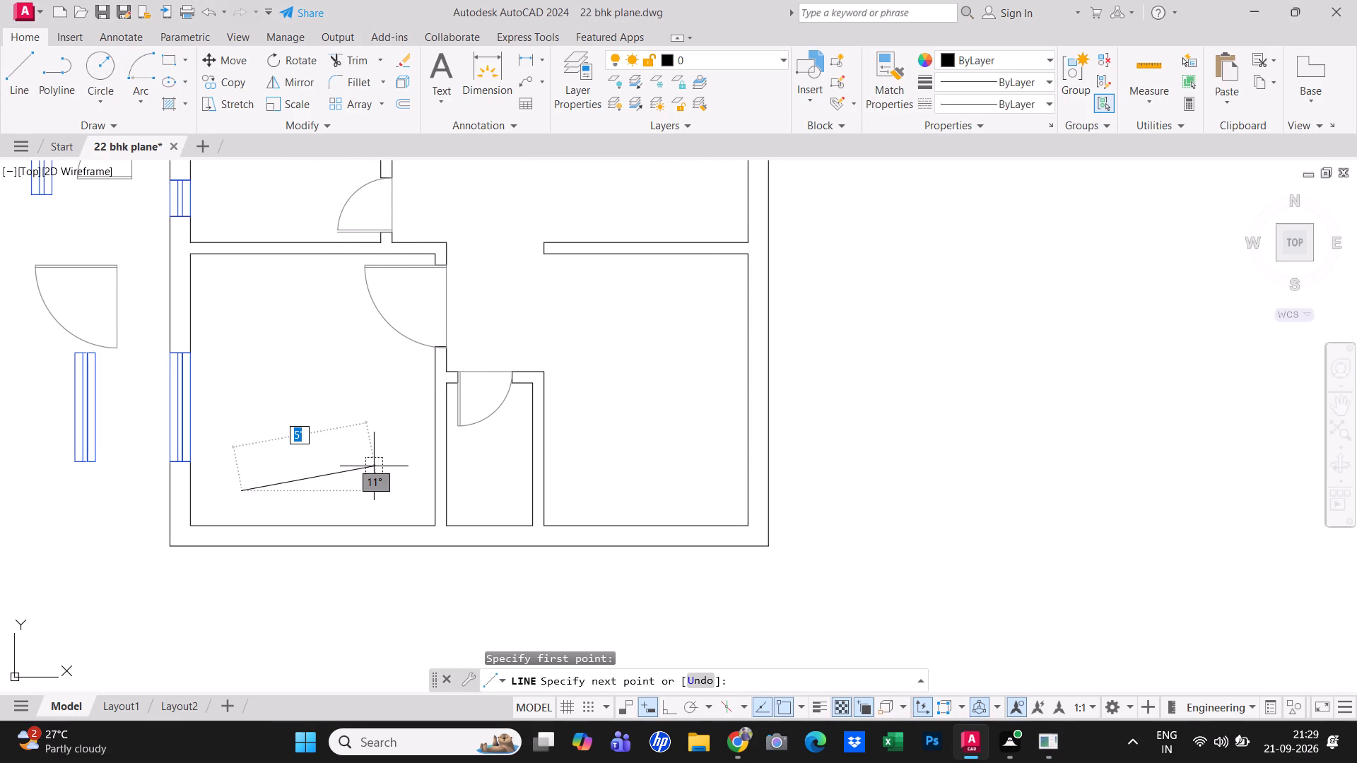
key("ctrl+F8")
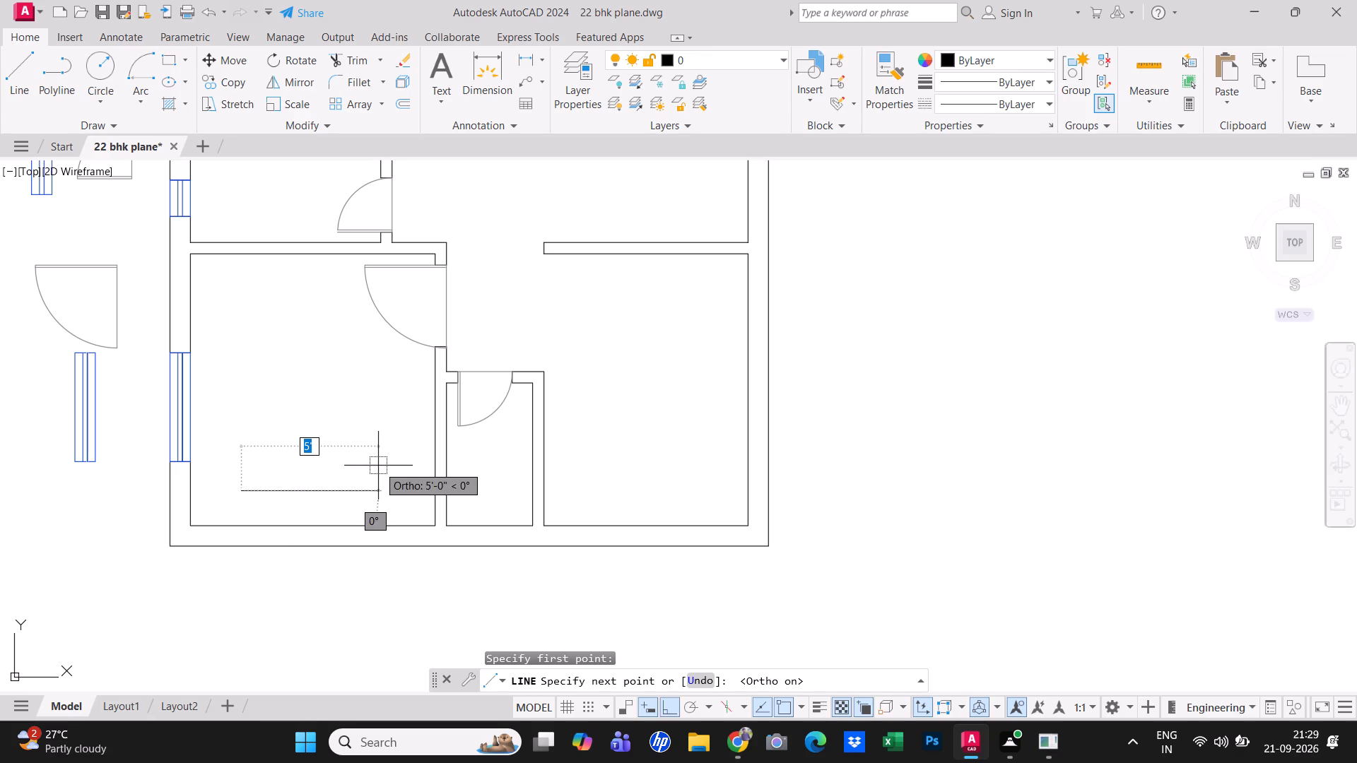
key("5")
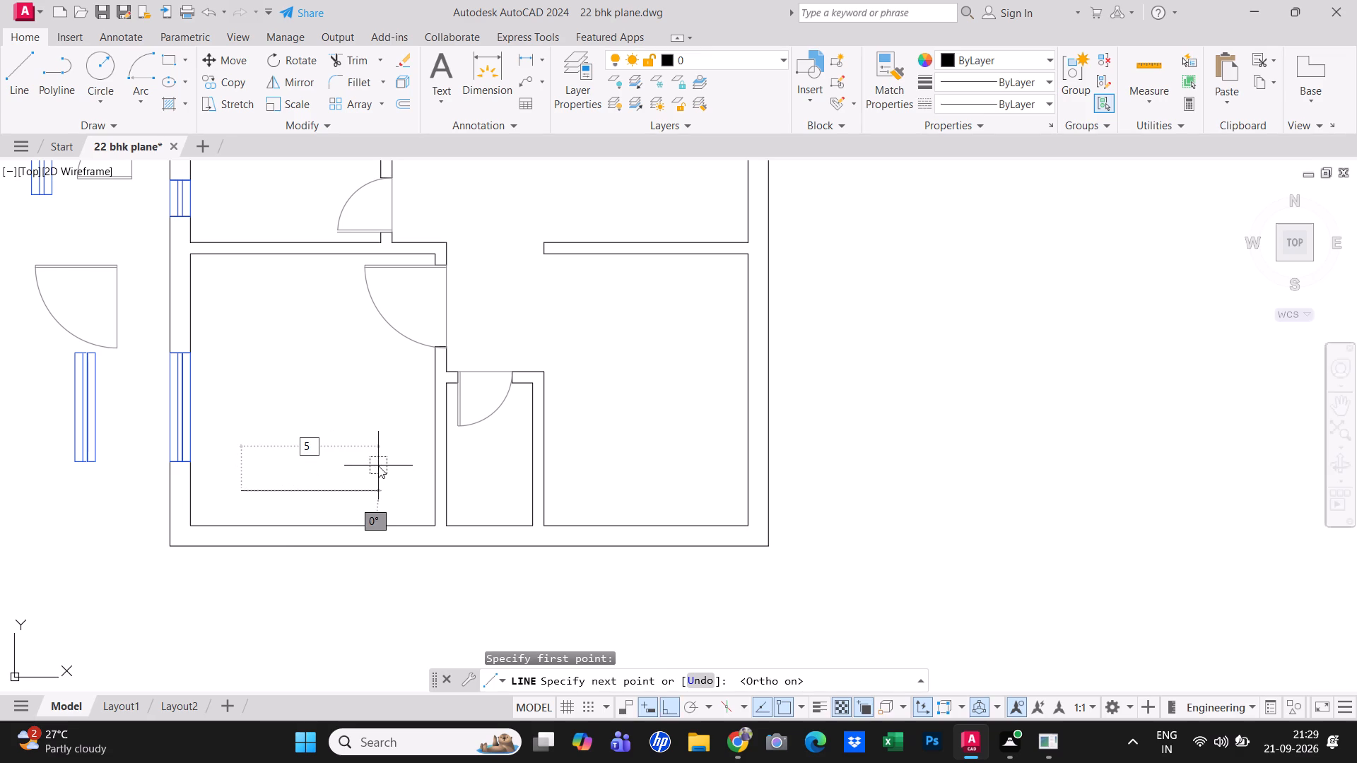
type("'5\"")
key("Return")
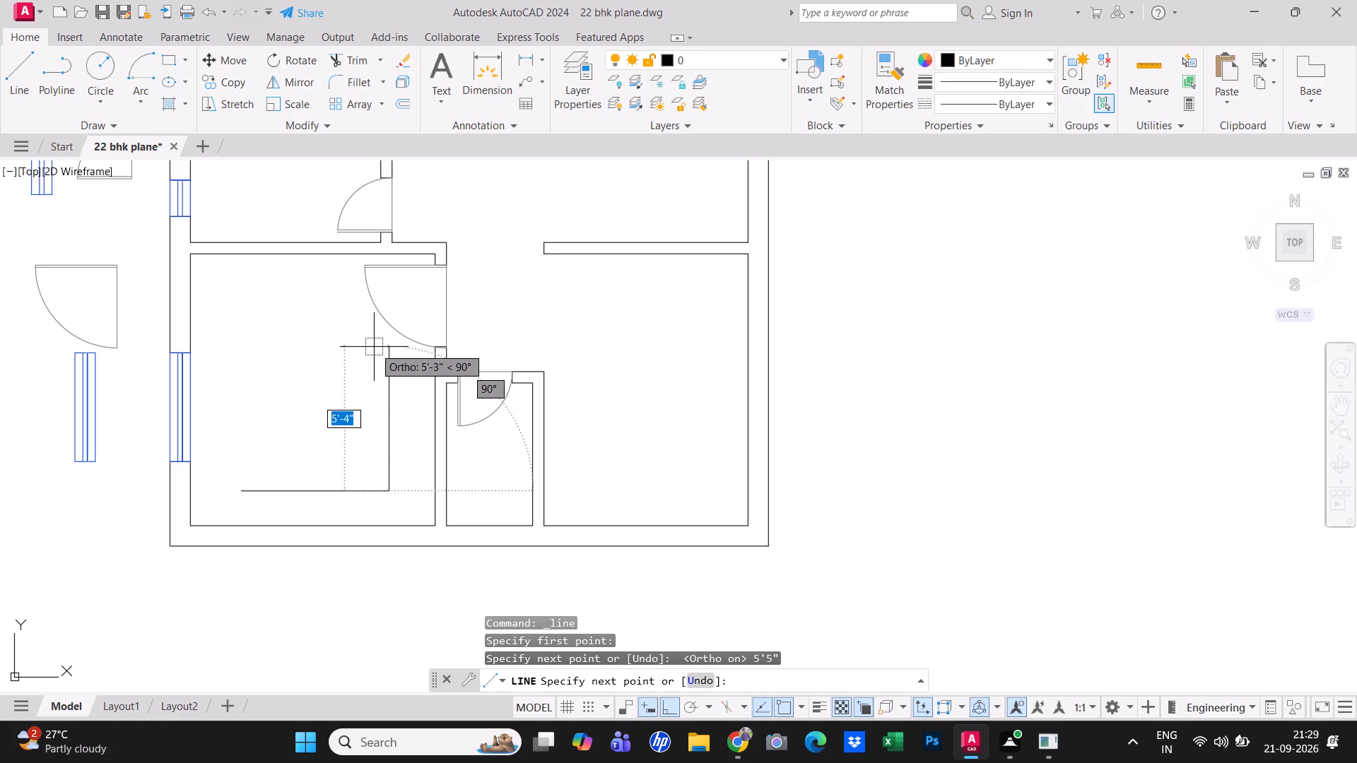
type("6'")
key("Return")
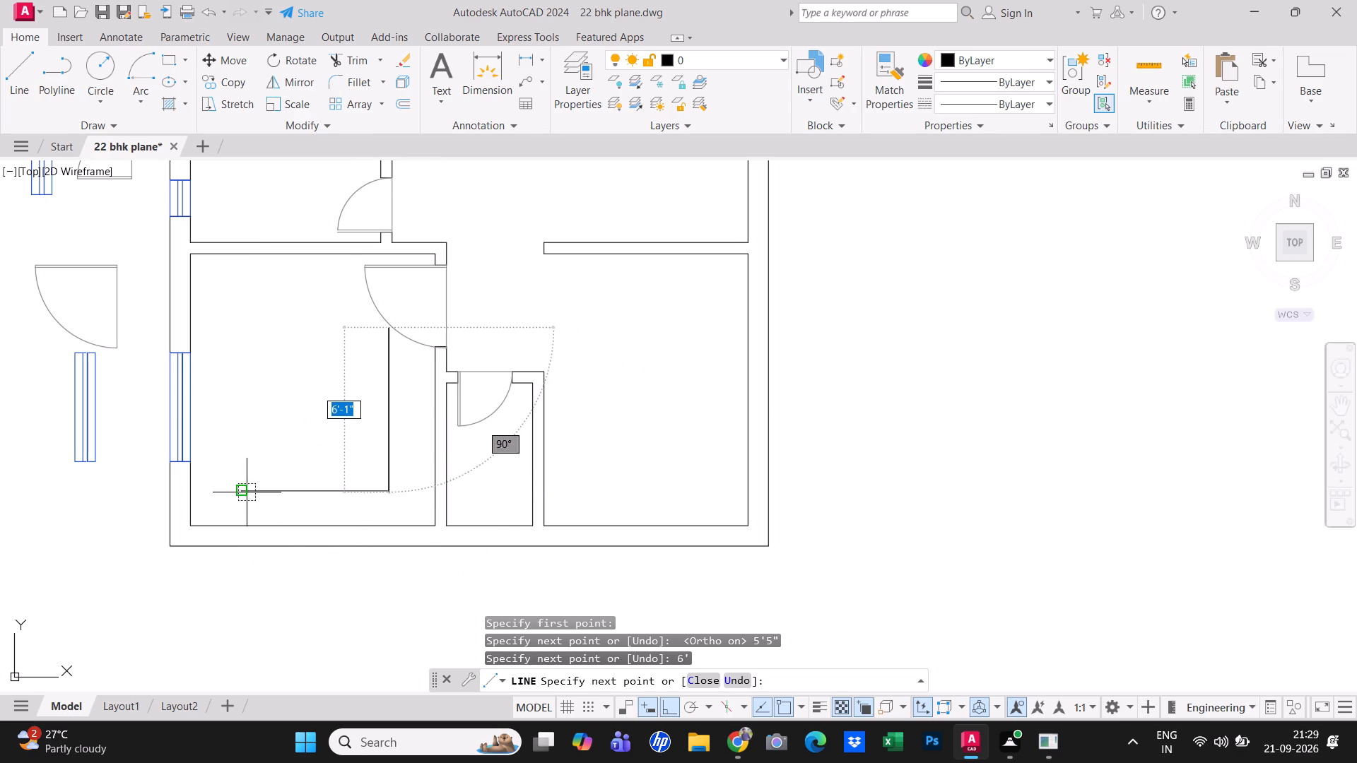
left_click(240, 328)
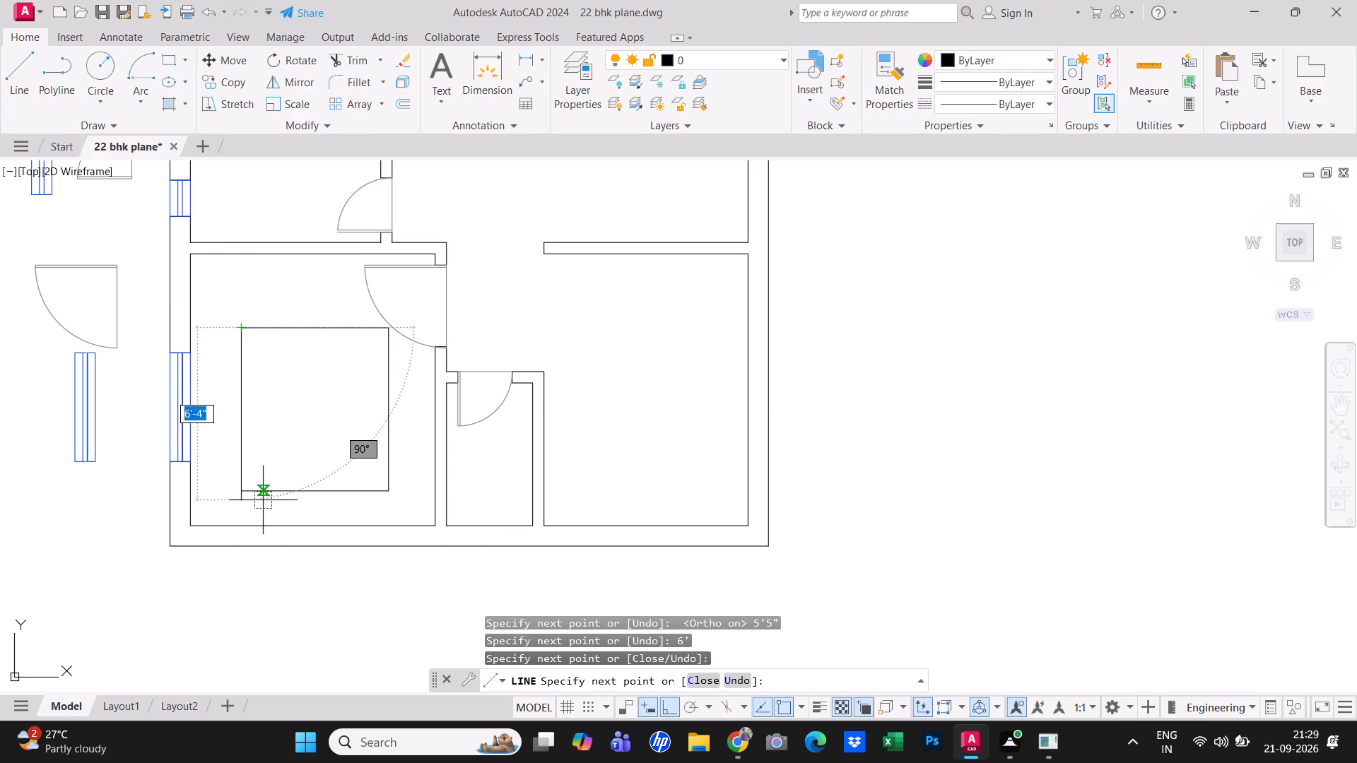
left_click(240, 488)
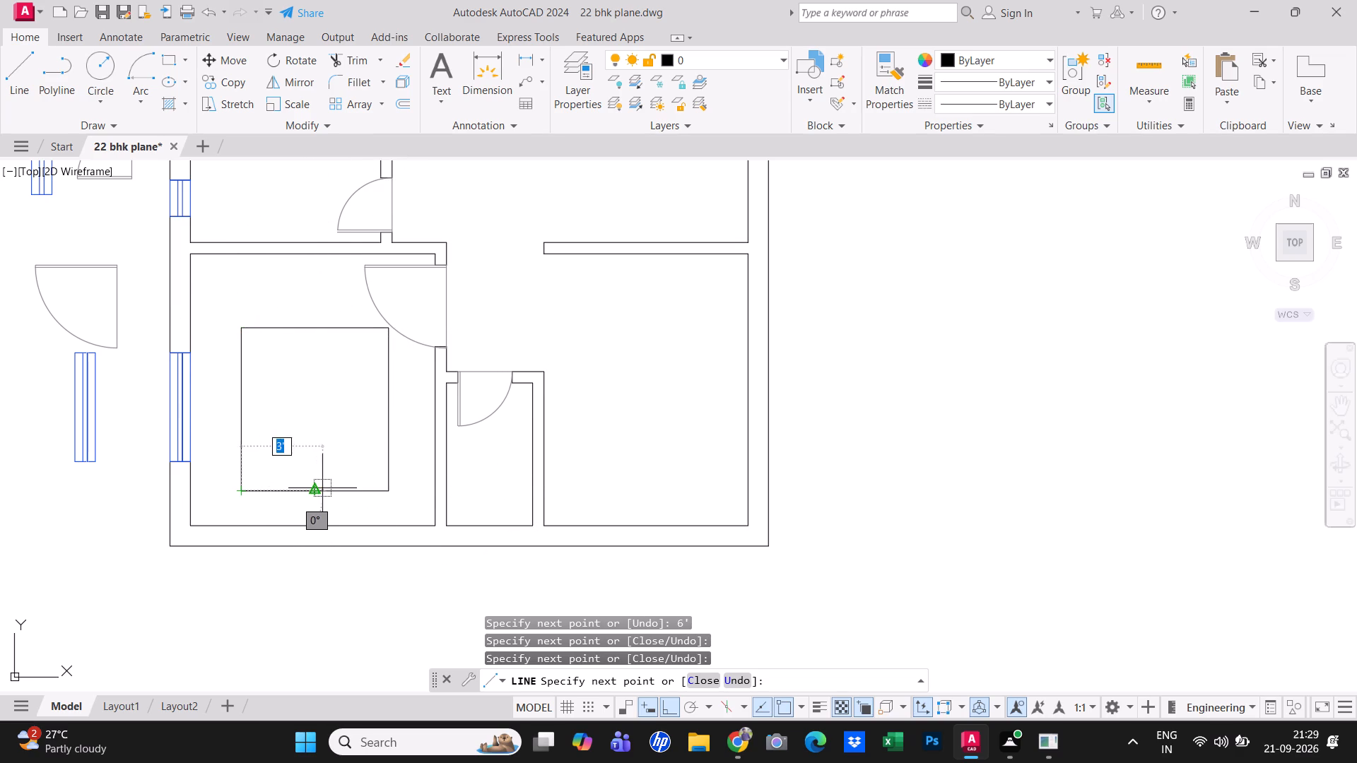
key("Escape")
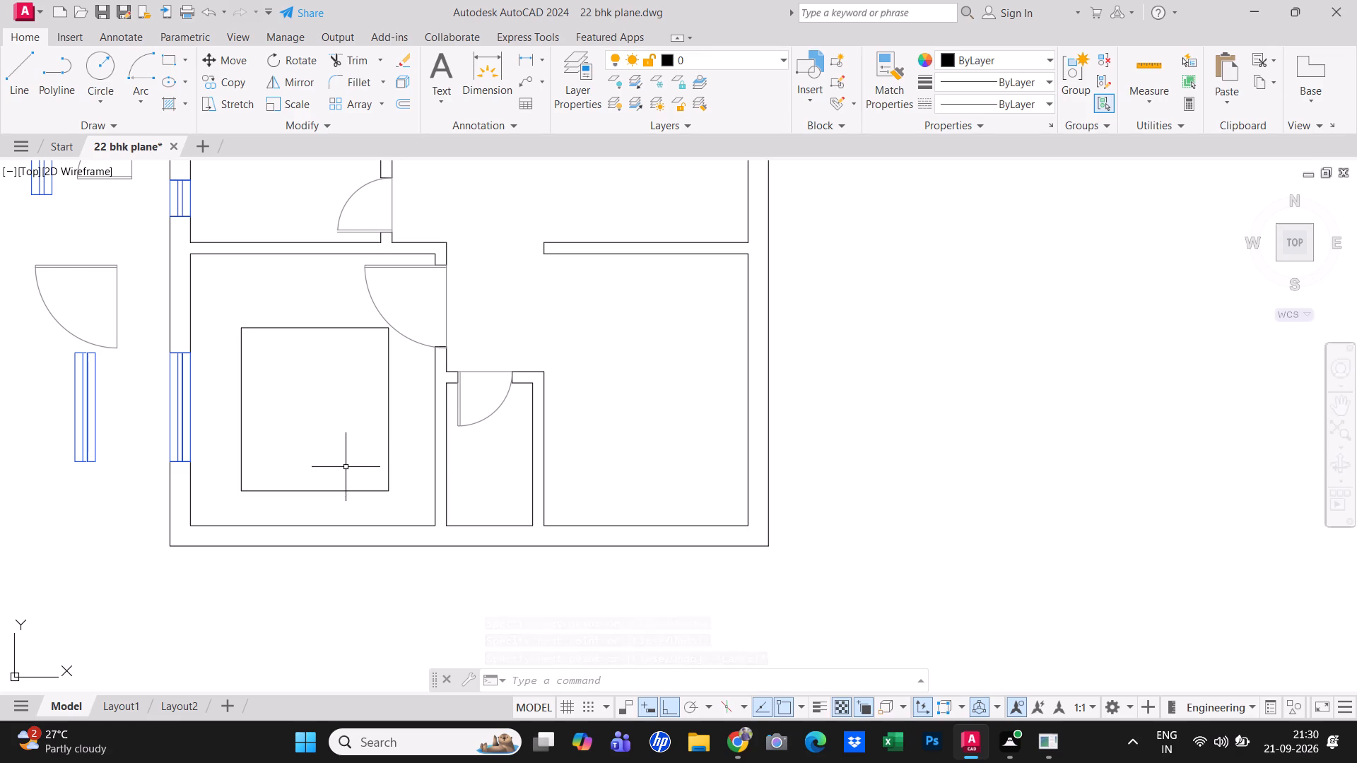
Offset the bed's bottom edge 2" inward using the Through option to form the headboard strip.
scroll(339, 474, "up", 1)
middle_click_drag(339, 474, 336, 502)
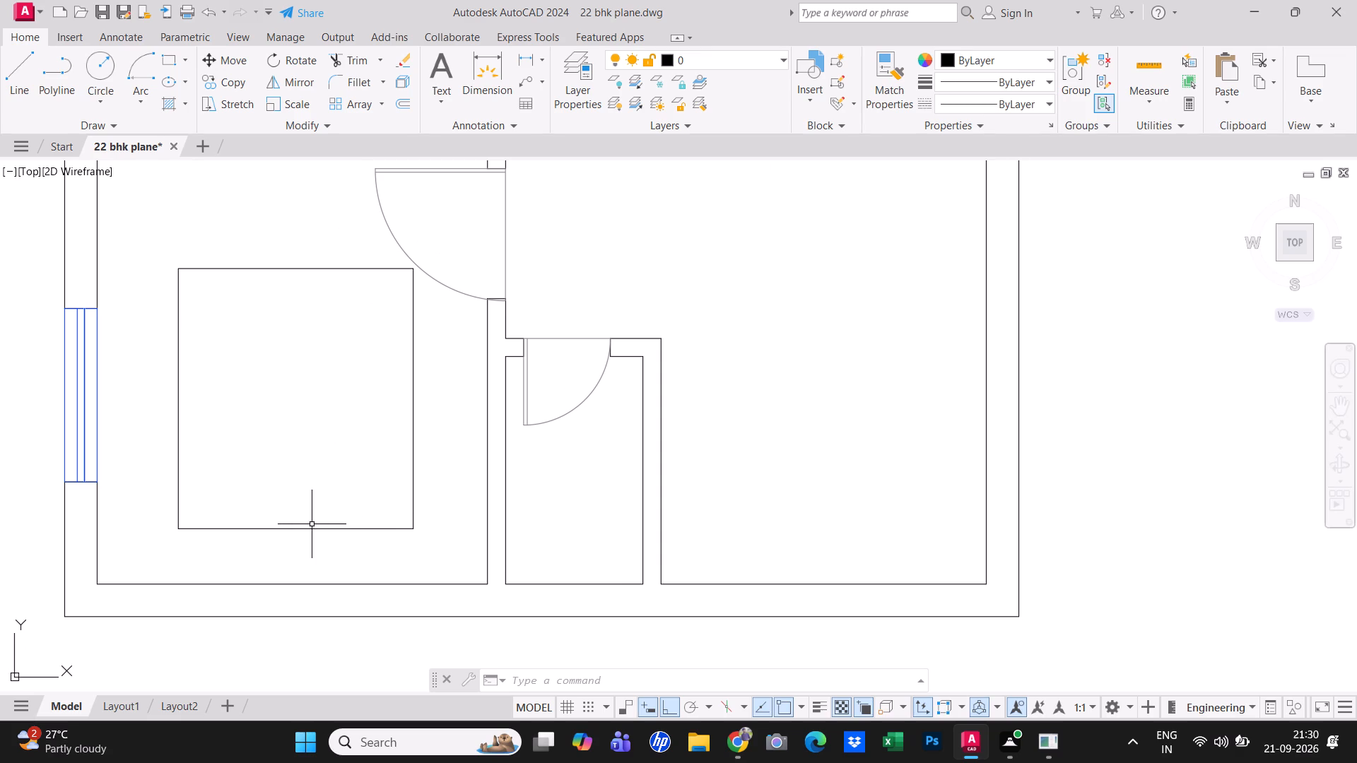
key("Escape")
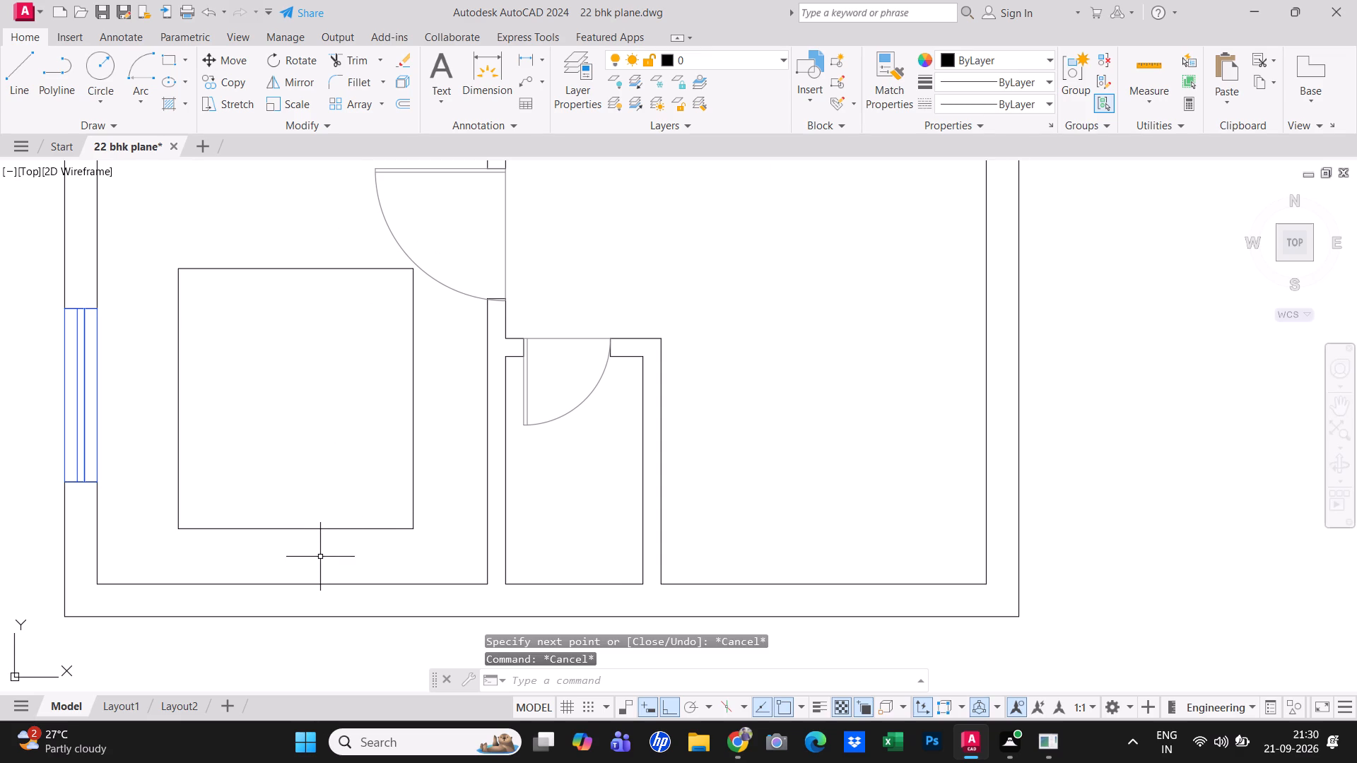
type("o t")
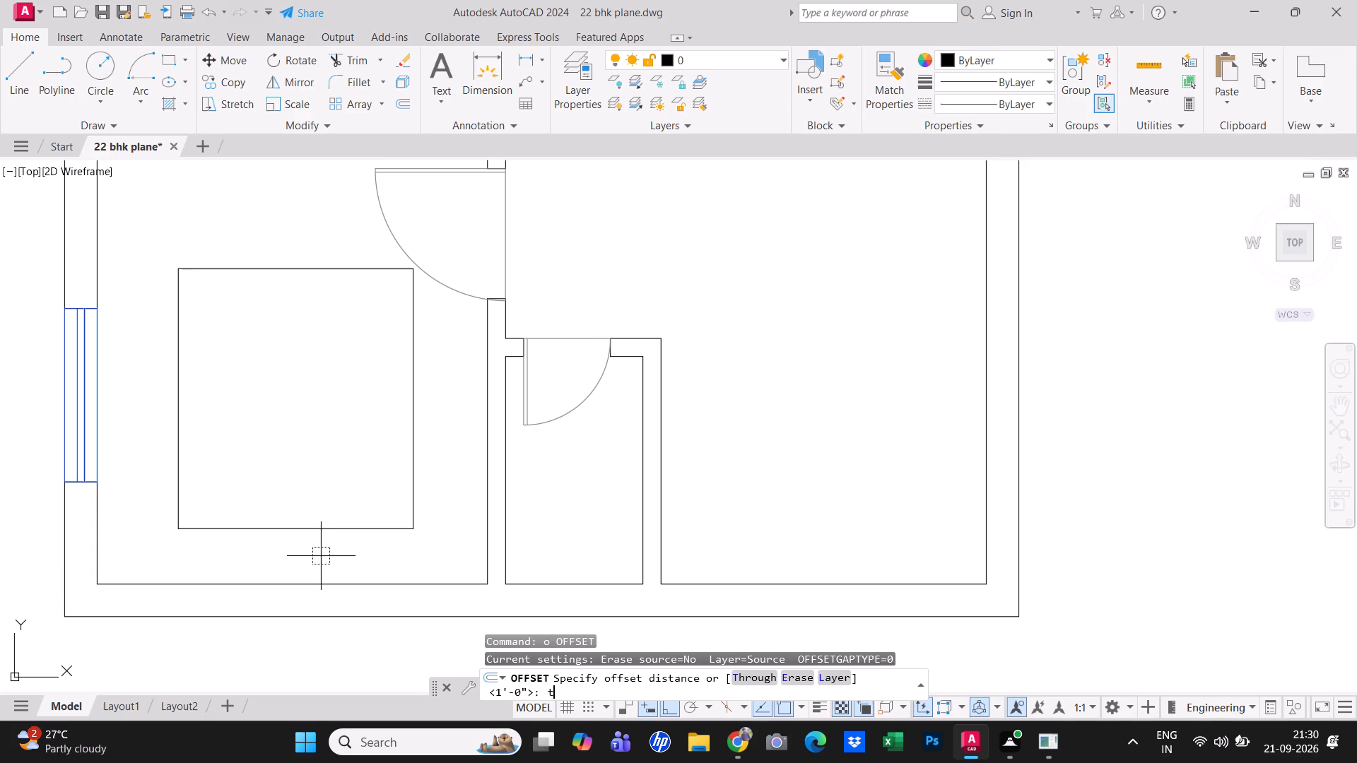
key("space")
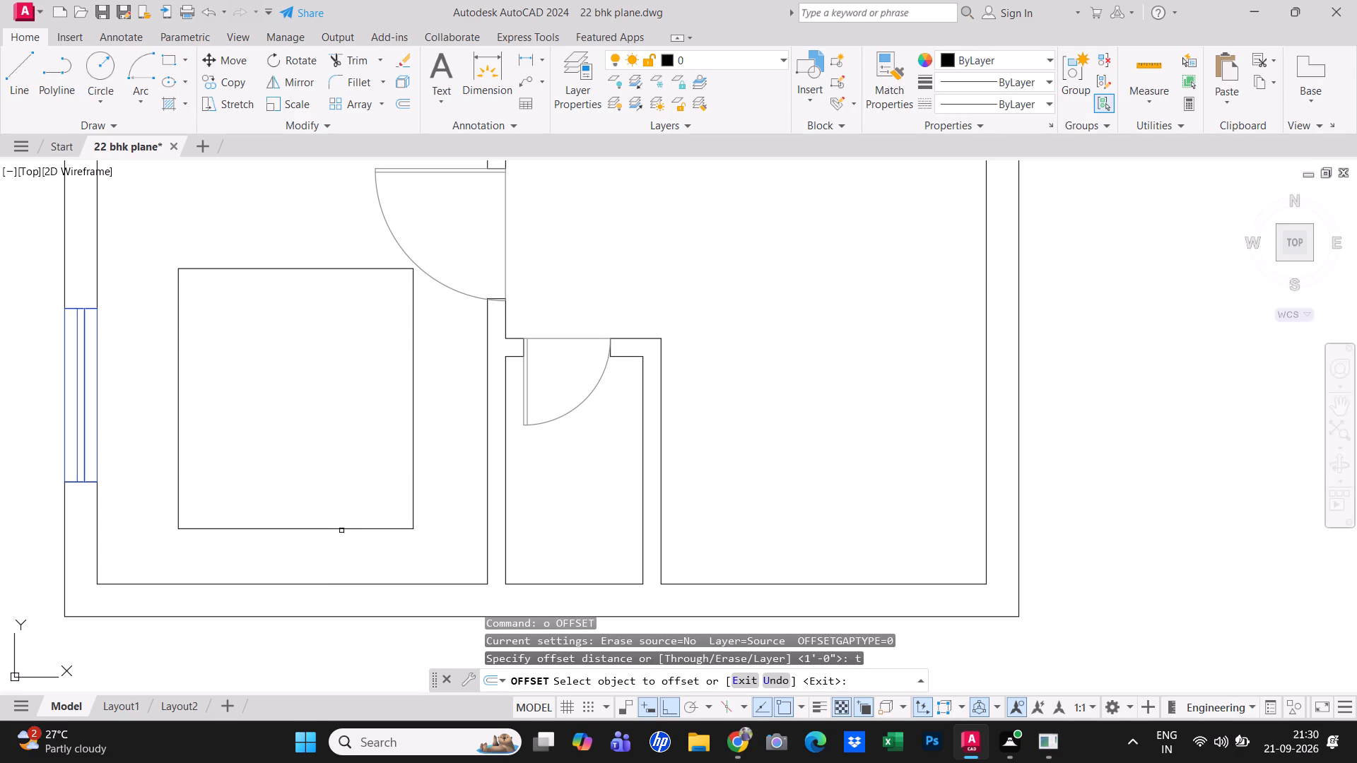
left_click(341, 529)
key("2")
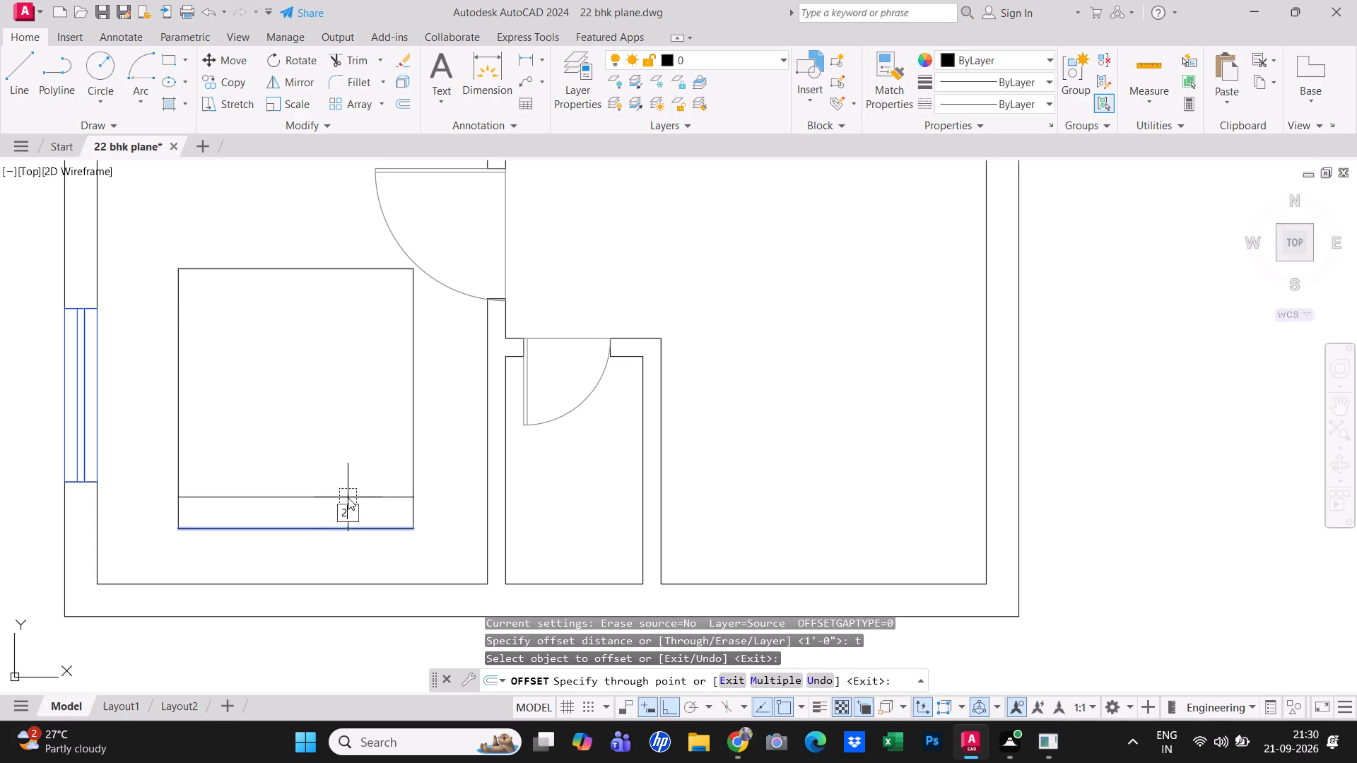
key("shift+quotedbl")
key("Return")
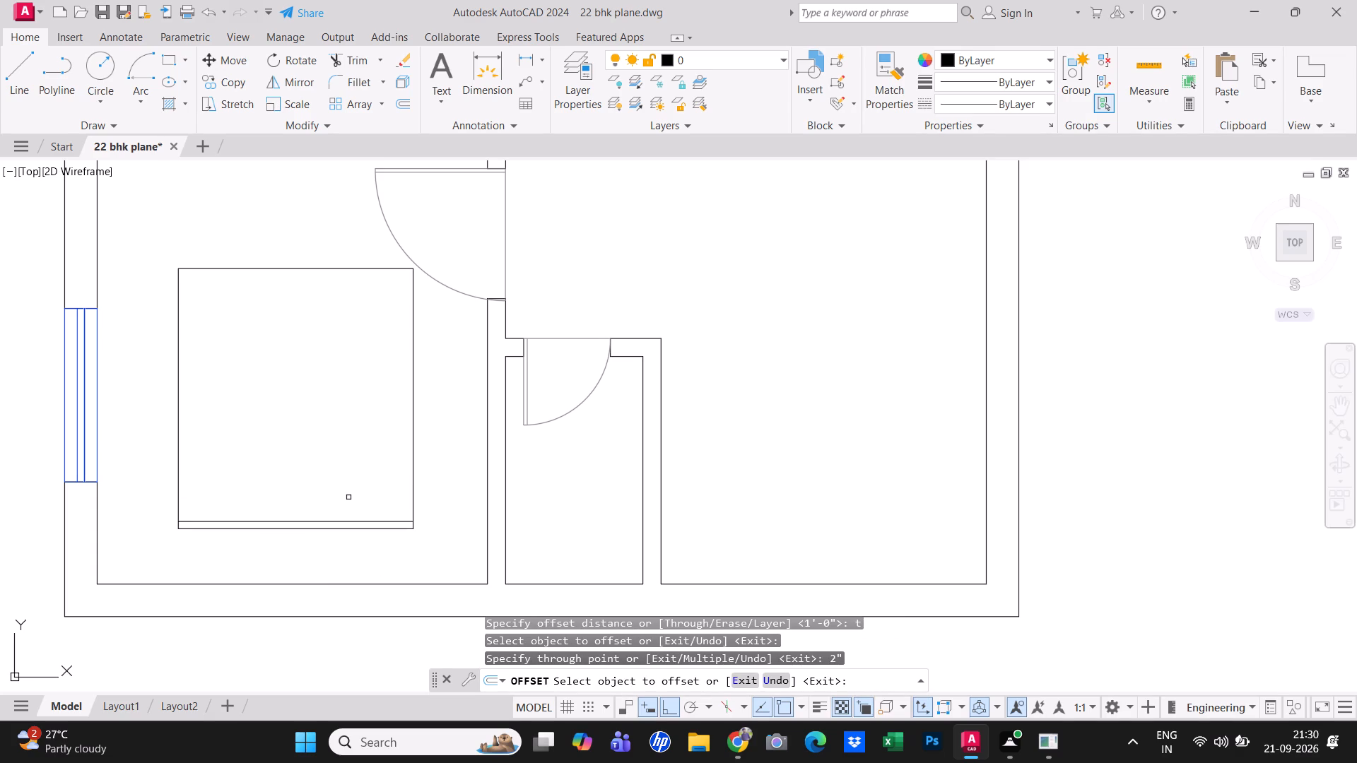
Offset the headboard's inner line 1'6" further up into the bed to mark the pillow area.
left_click(322, 521)
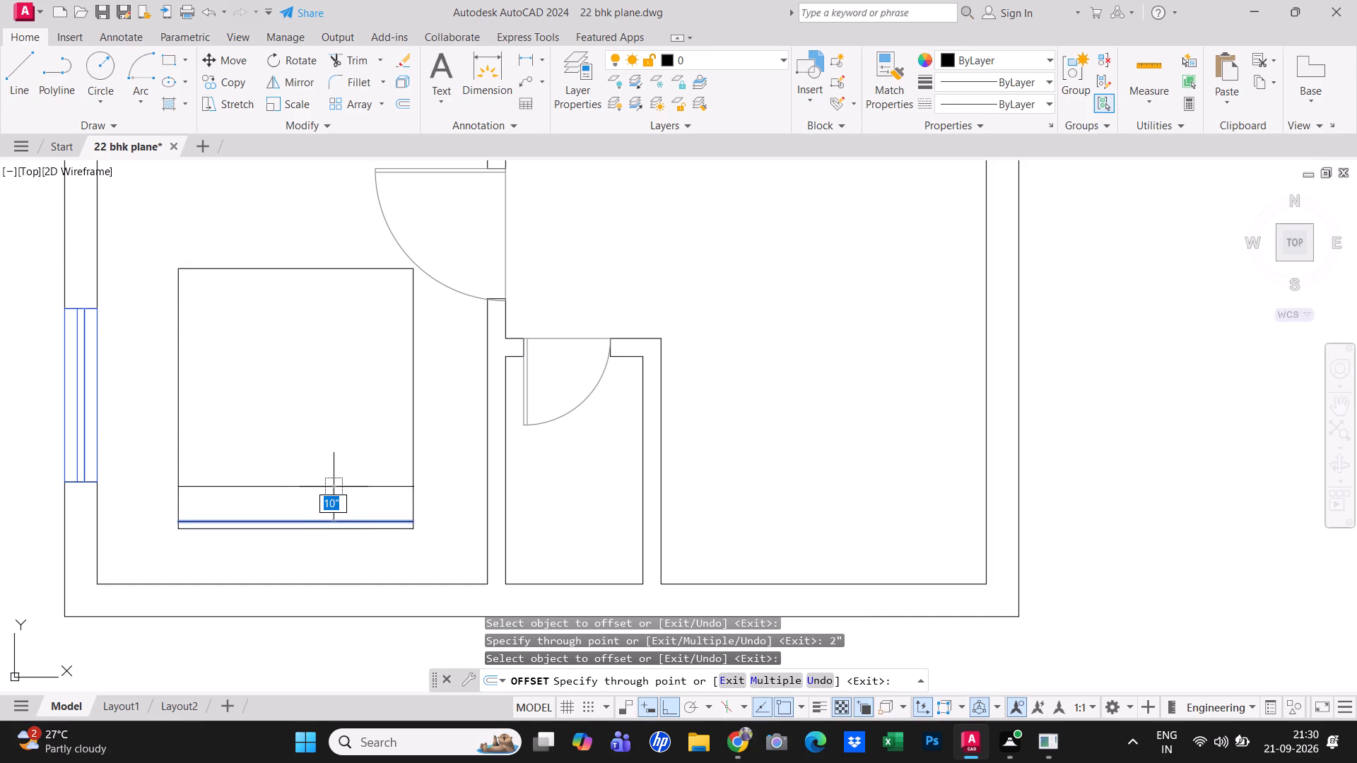
key("1")
key("period")
key("BackSpace")
key("apostrophe")
type("6\"")
key("Return")
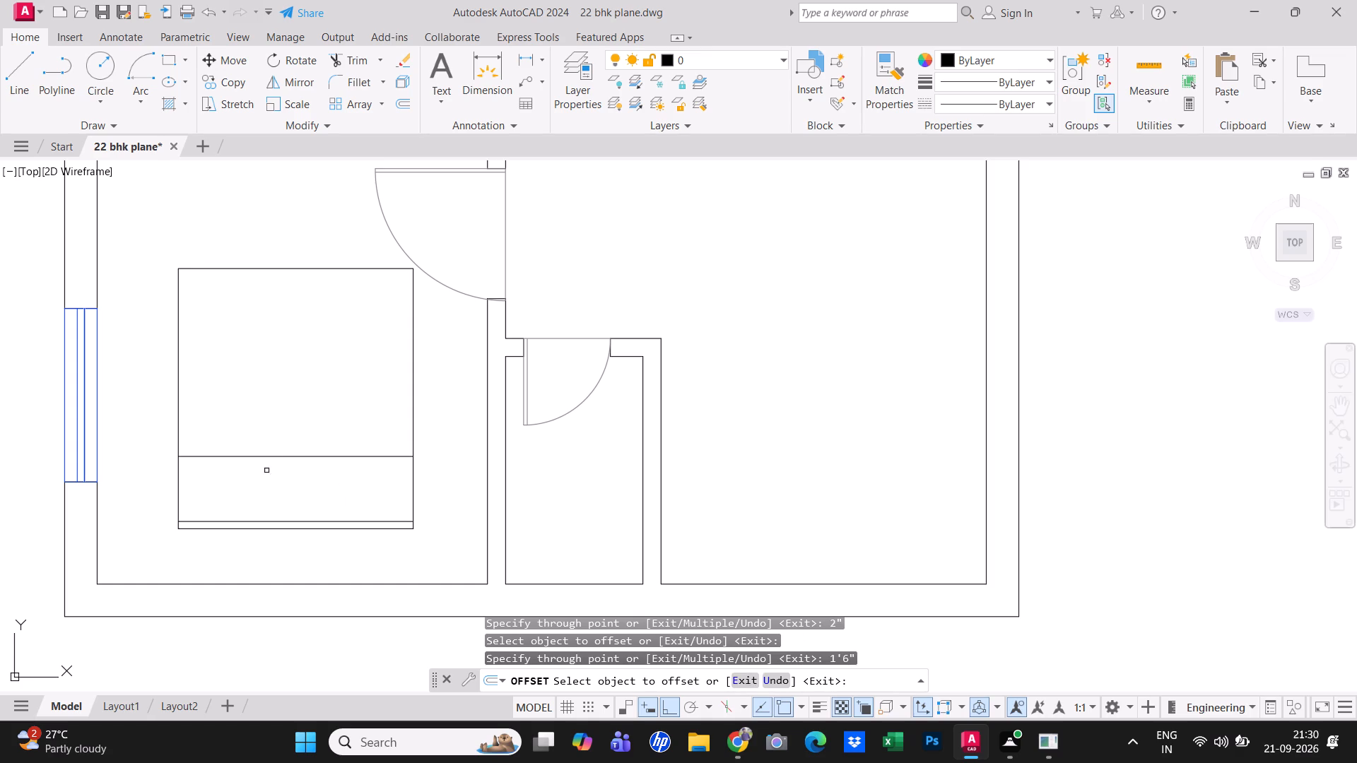
Offset the upper line of the pillow area 2" back toward the headboard and end the offset.
left_click(291, 456)
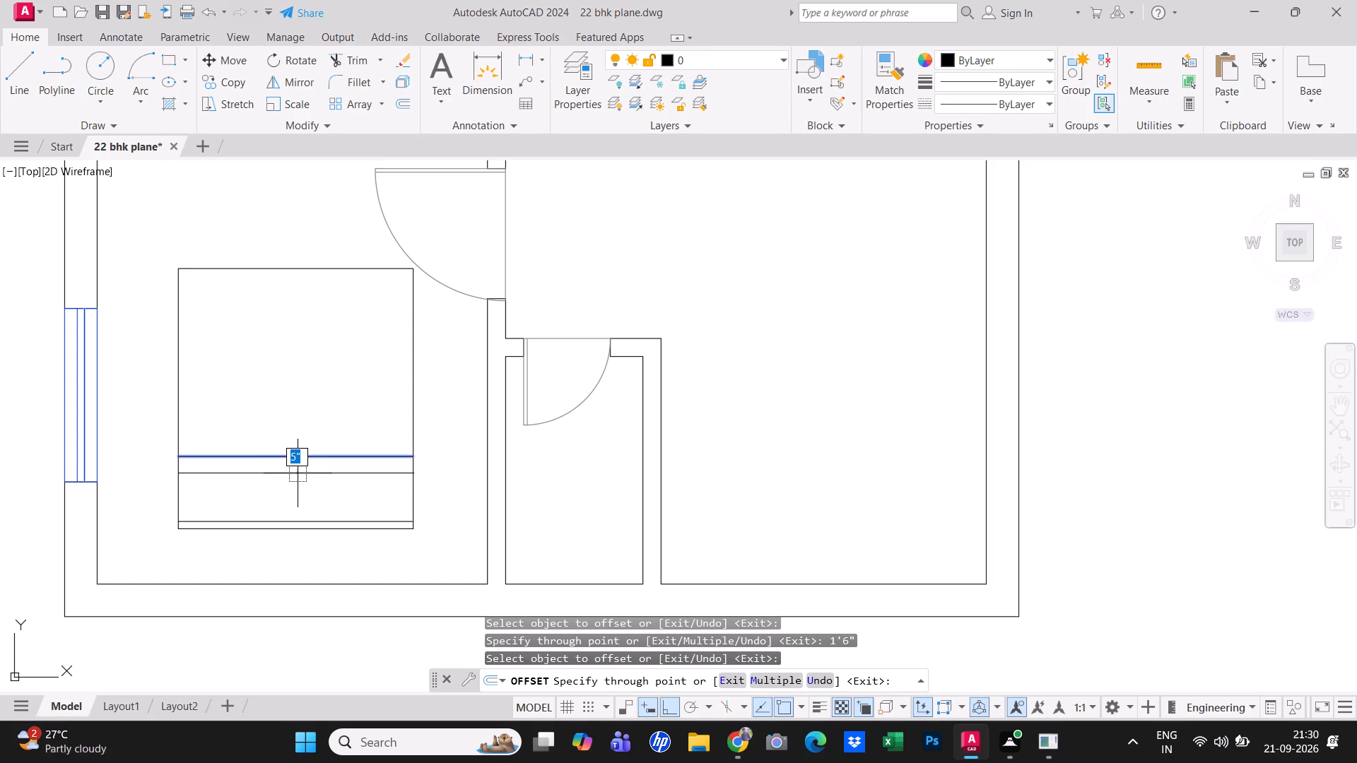
type("2\"")
key("Return")
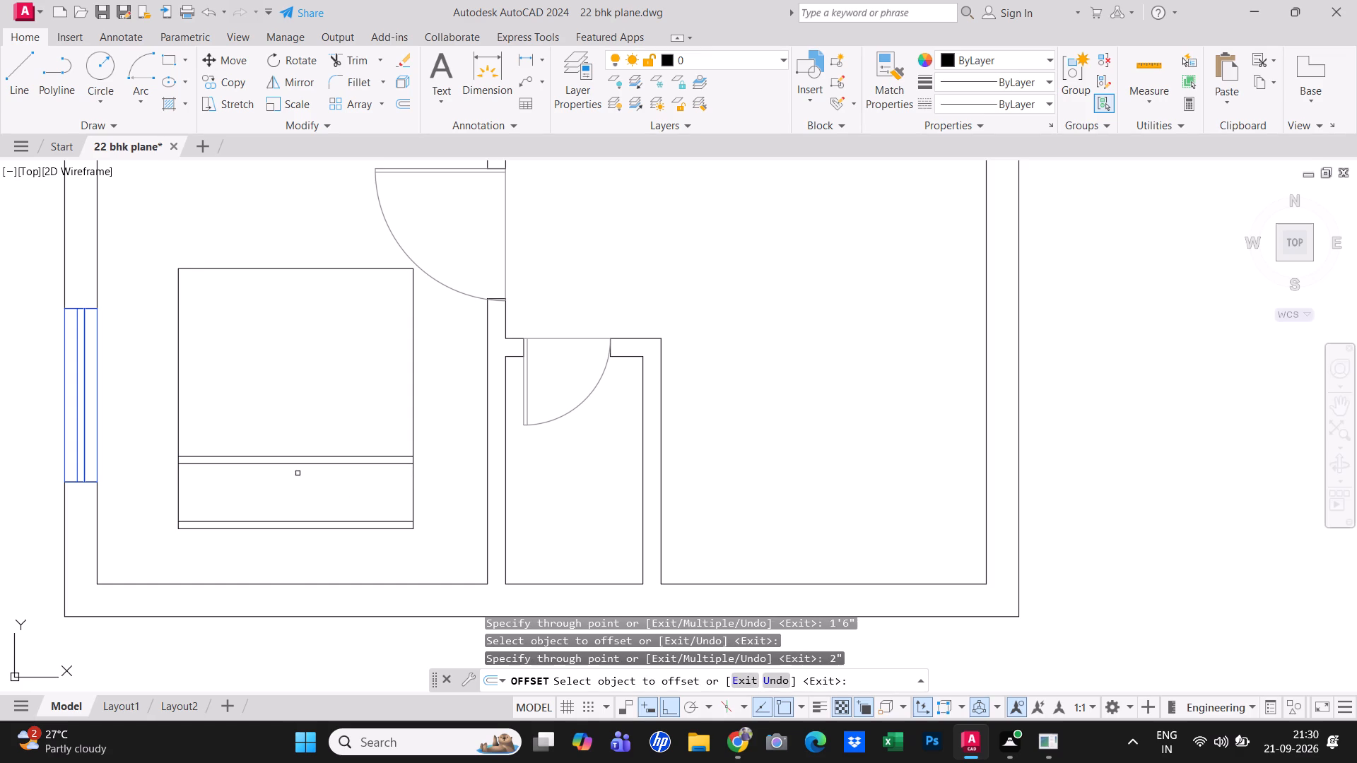
key("Escape")
key("Escape")
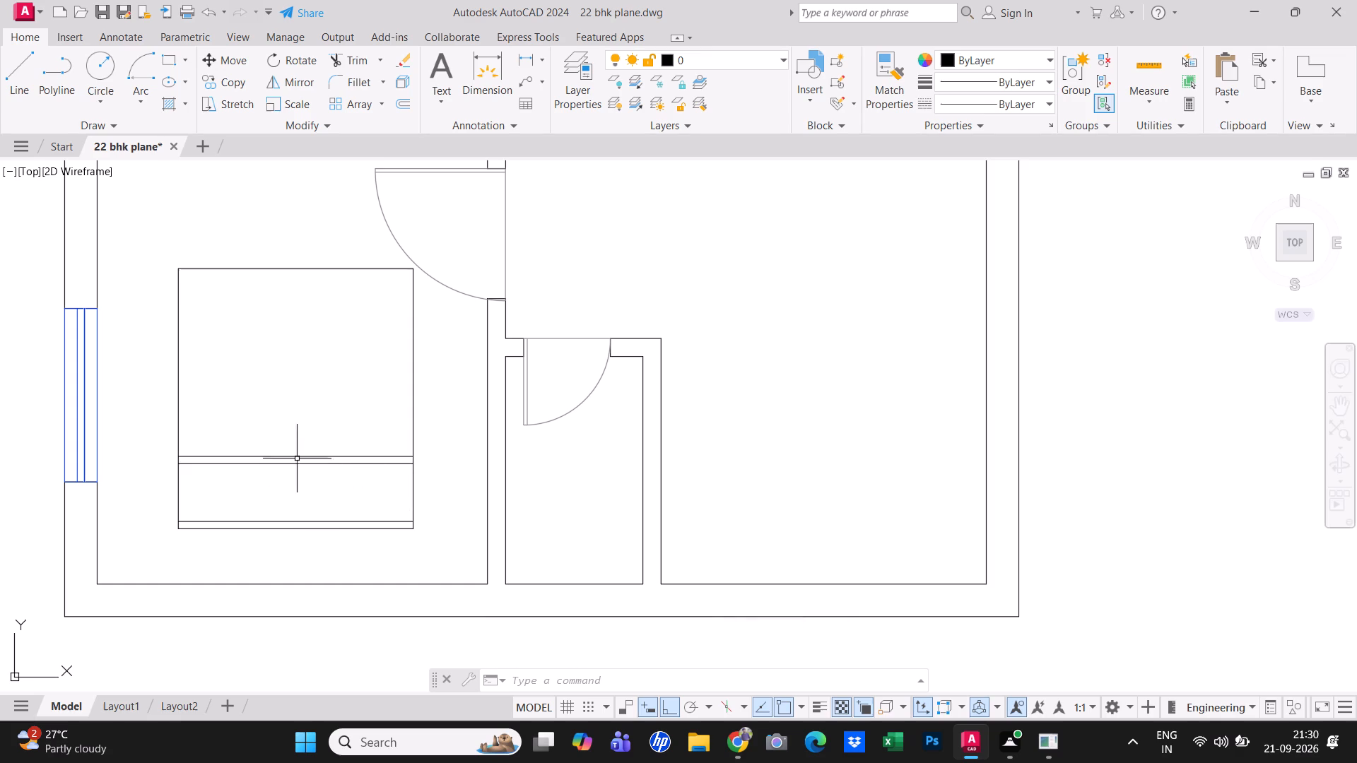
Draw a vertical centre line across the pillow area, from its upper inner line's midpoint down to the headboard line.
left_click(3, 85)
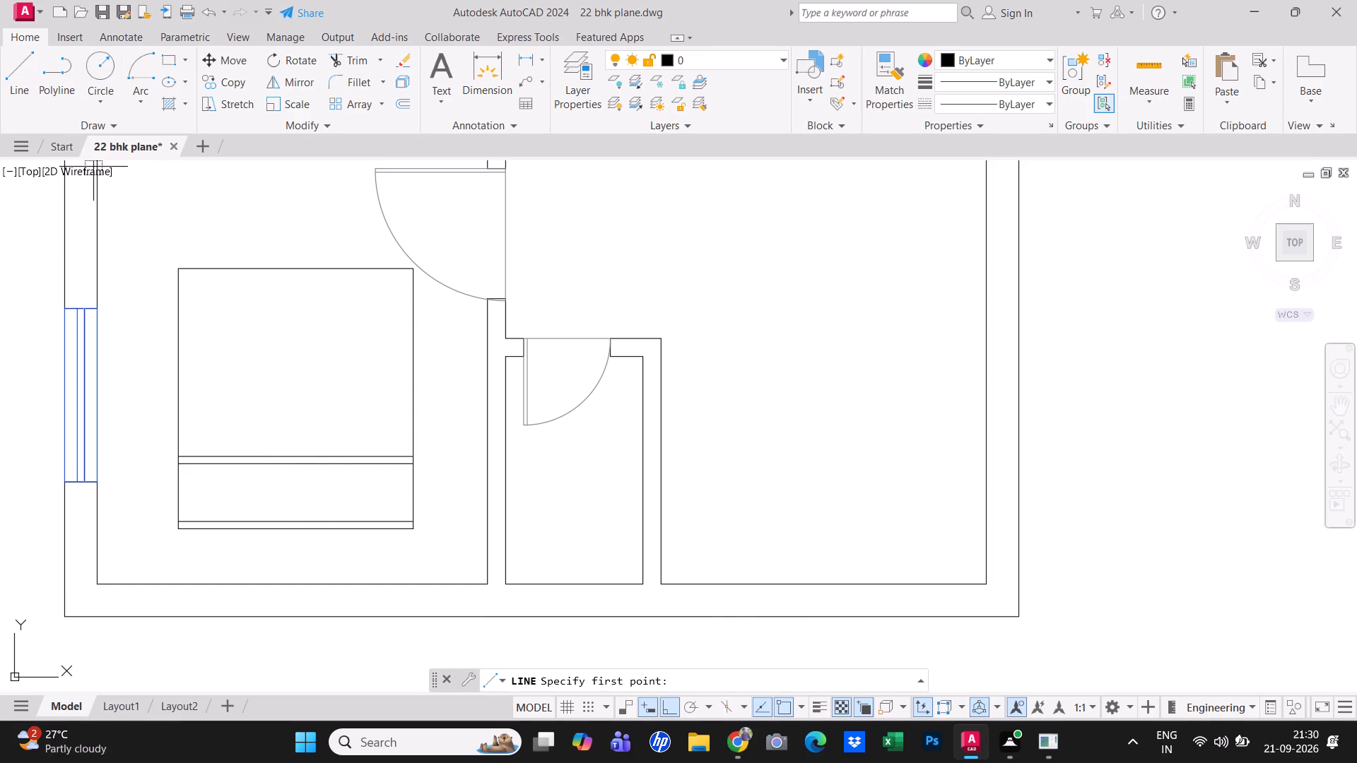
left_click(300, 468)
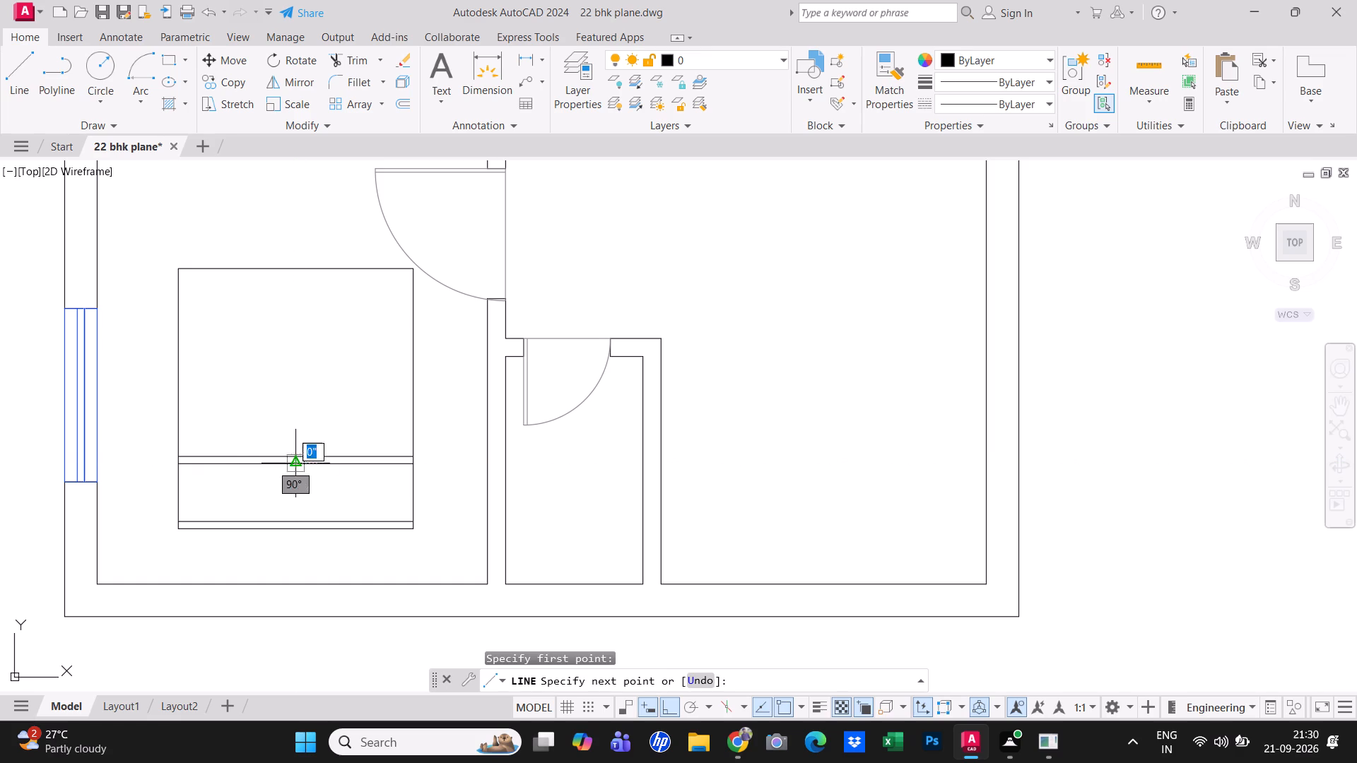
left_click(292, 519)
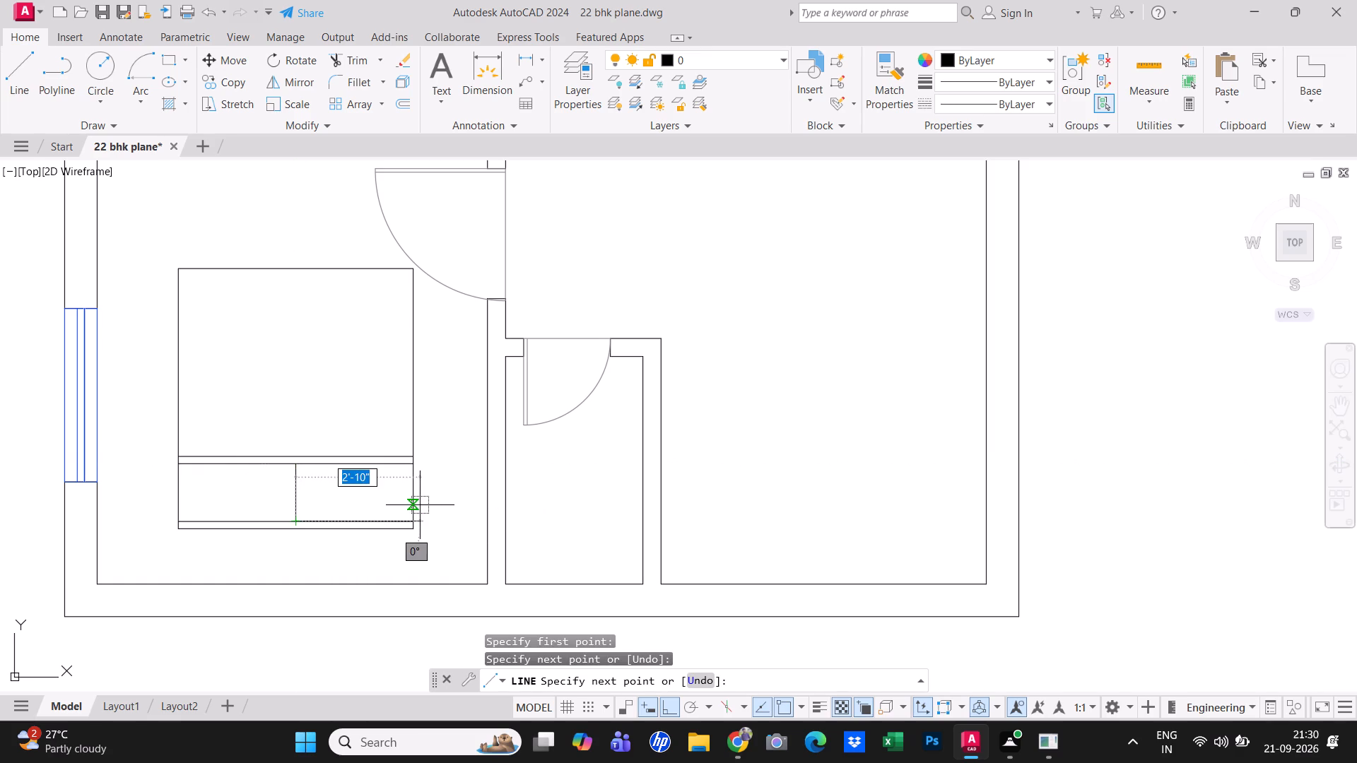
key("Escape")
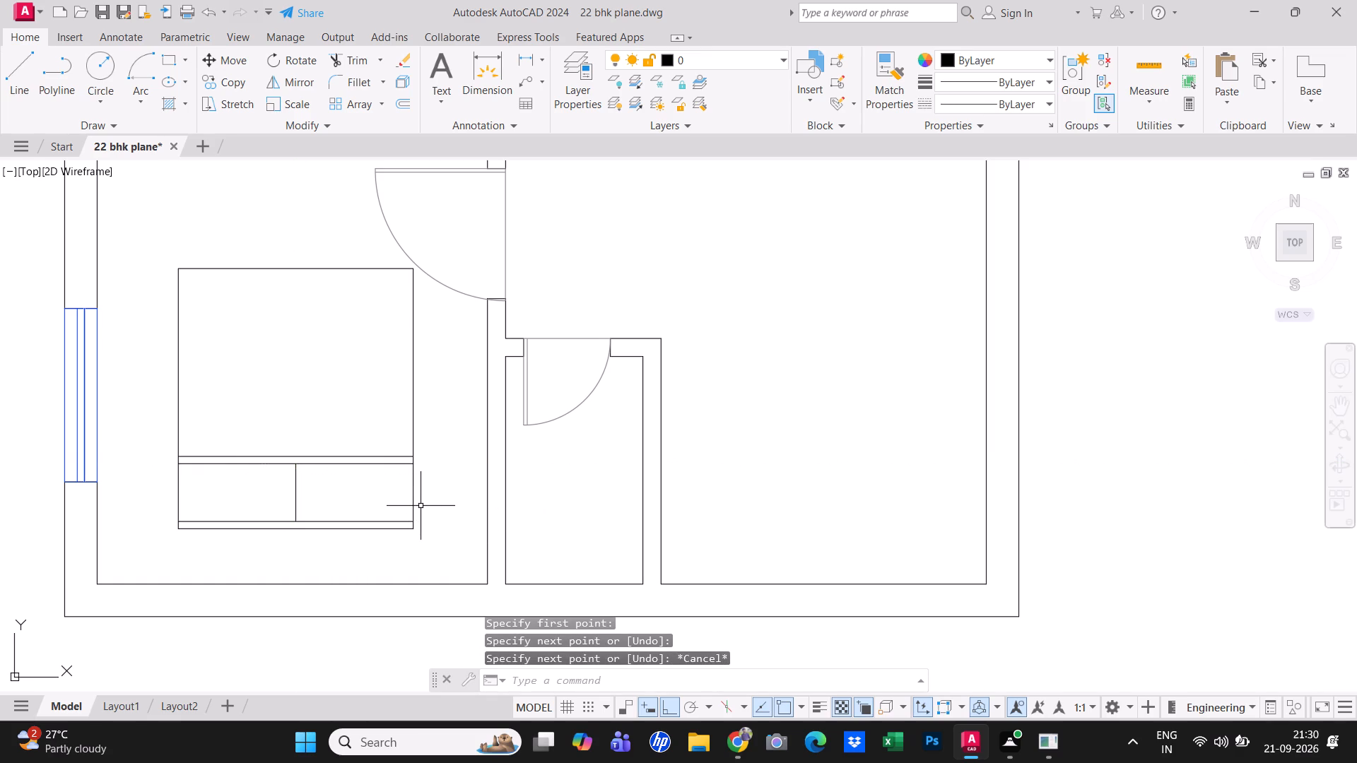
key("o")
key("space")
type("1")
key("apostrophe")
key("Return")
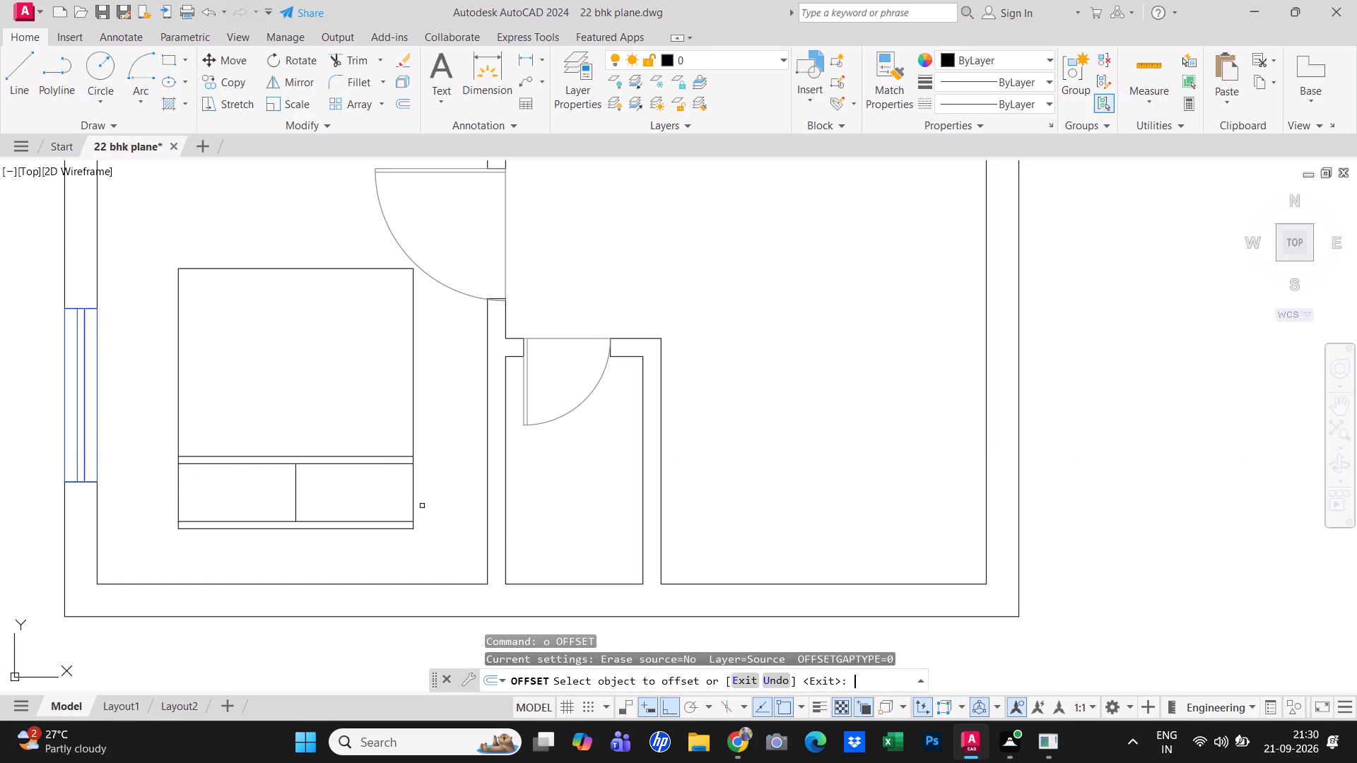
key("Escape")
Offset the pillow area's vertical centre line 1" to both sides.
type("o 1\"")
key("Return")
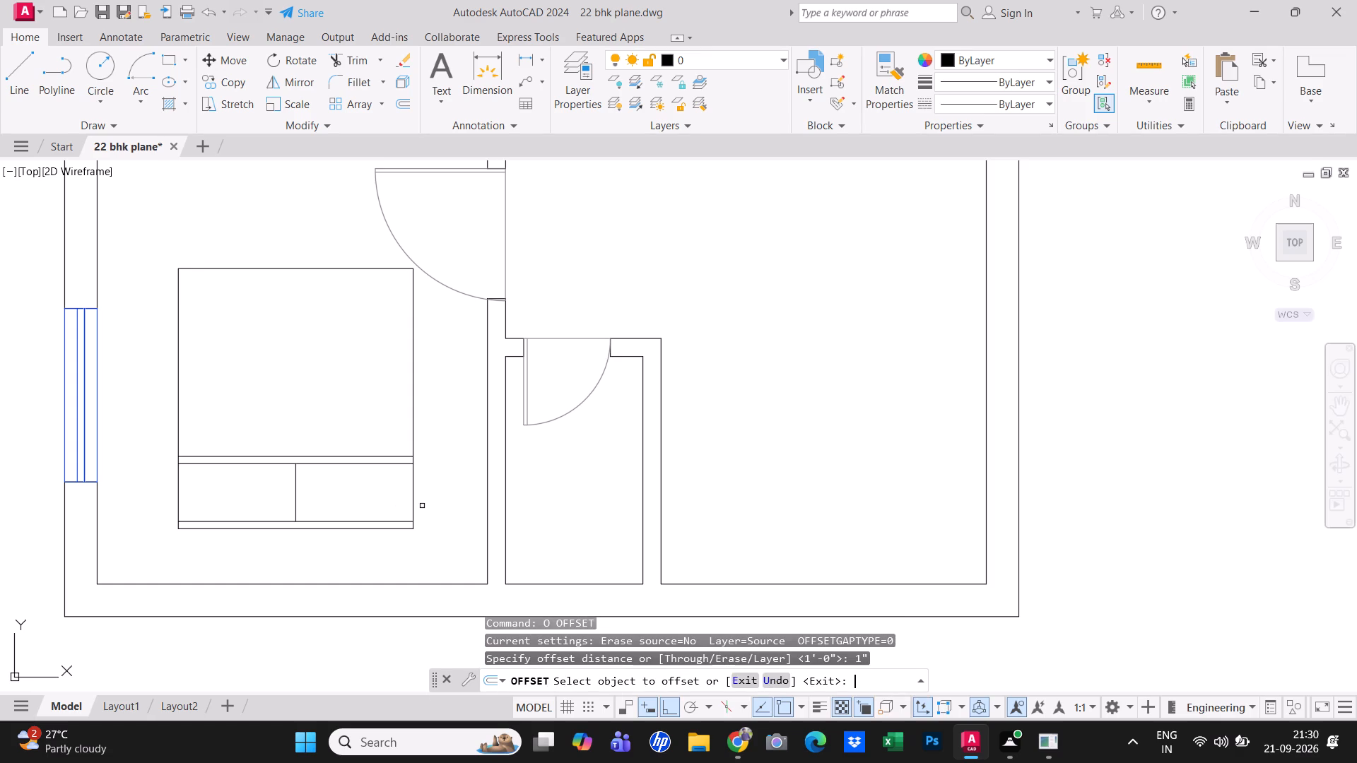
left_click_drag(296, 506, 353, 502)
left_click(356, 504)
left_click(295, 504)
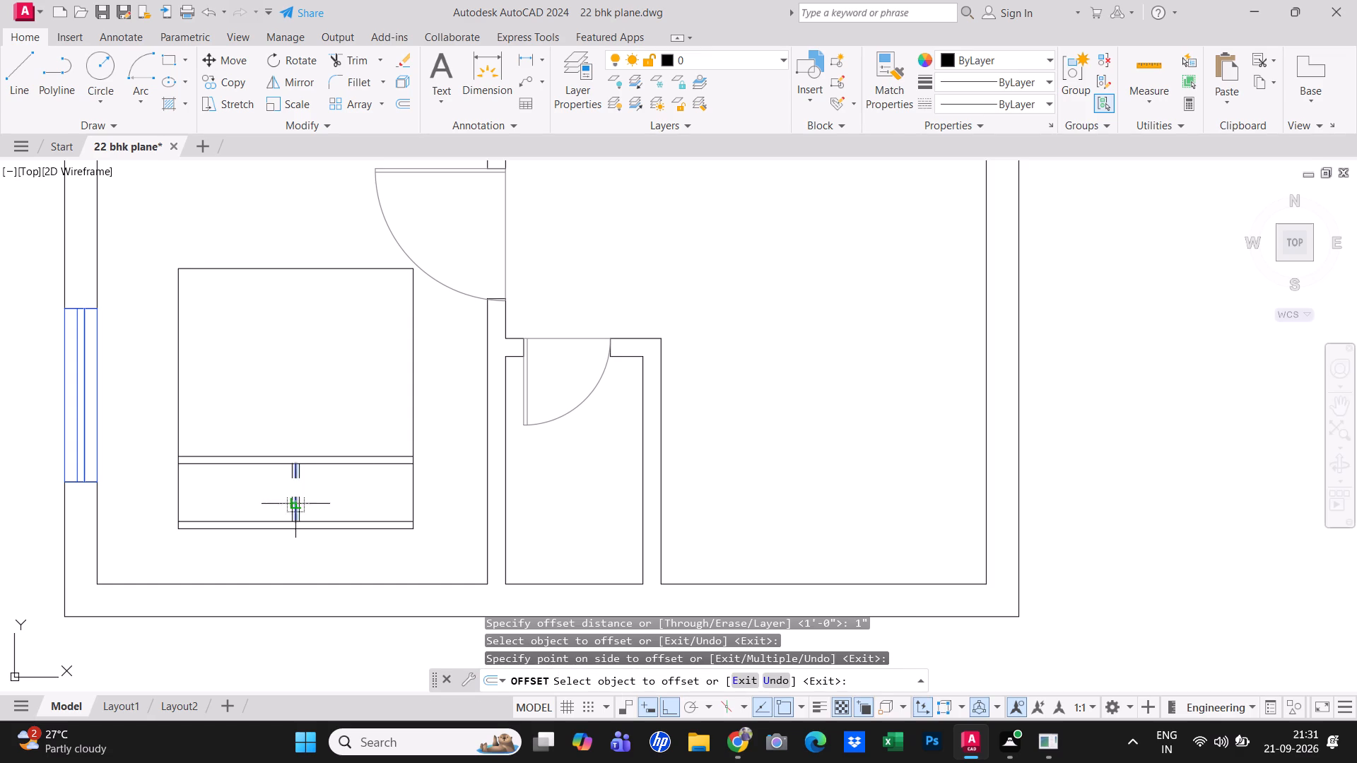
left_click(259, 503)
key("Escape")
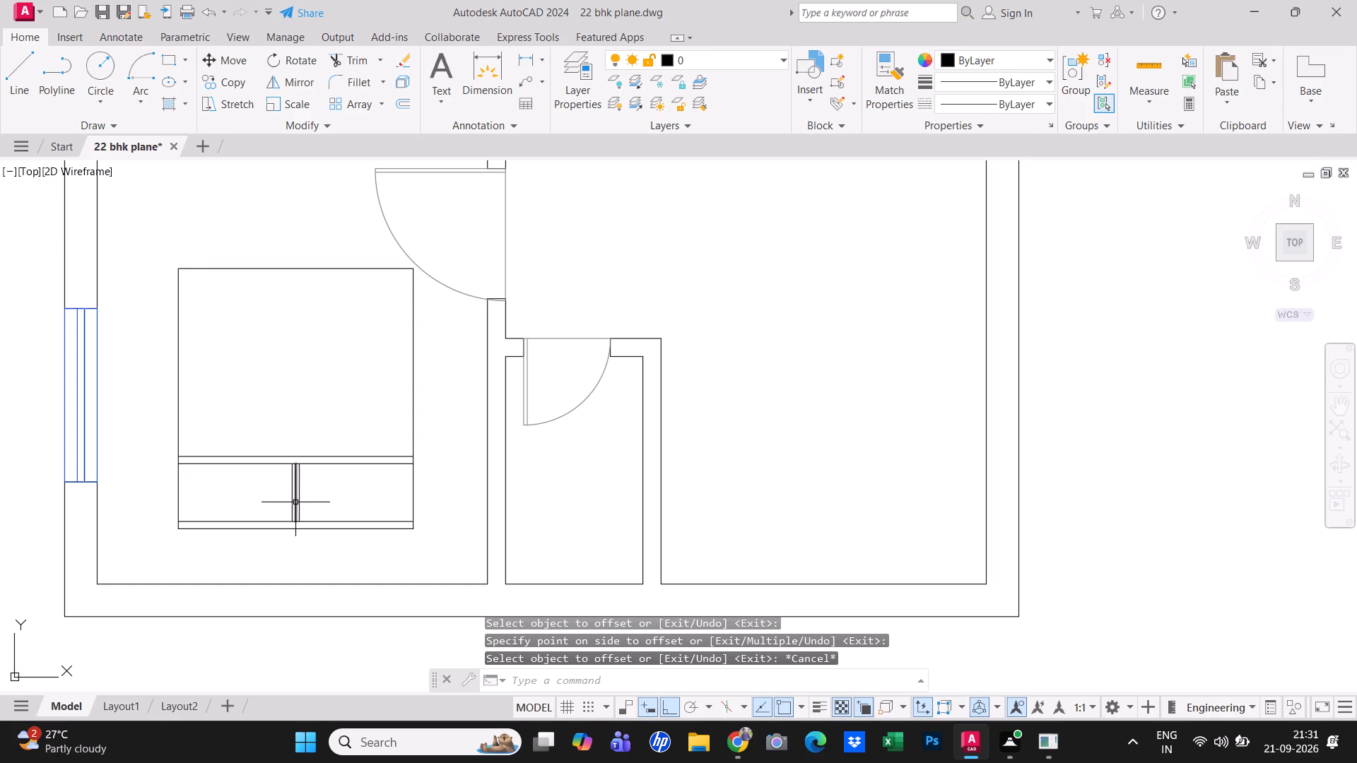
Erase the original centre line between the two offset divider lines in the bed's pillow area.
left_click(295, 502)
type("e")
key("space")
key("Escape")
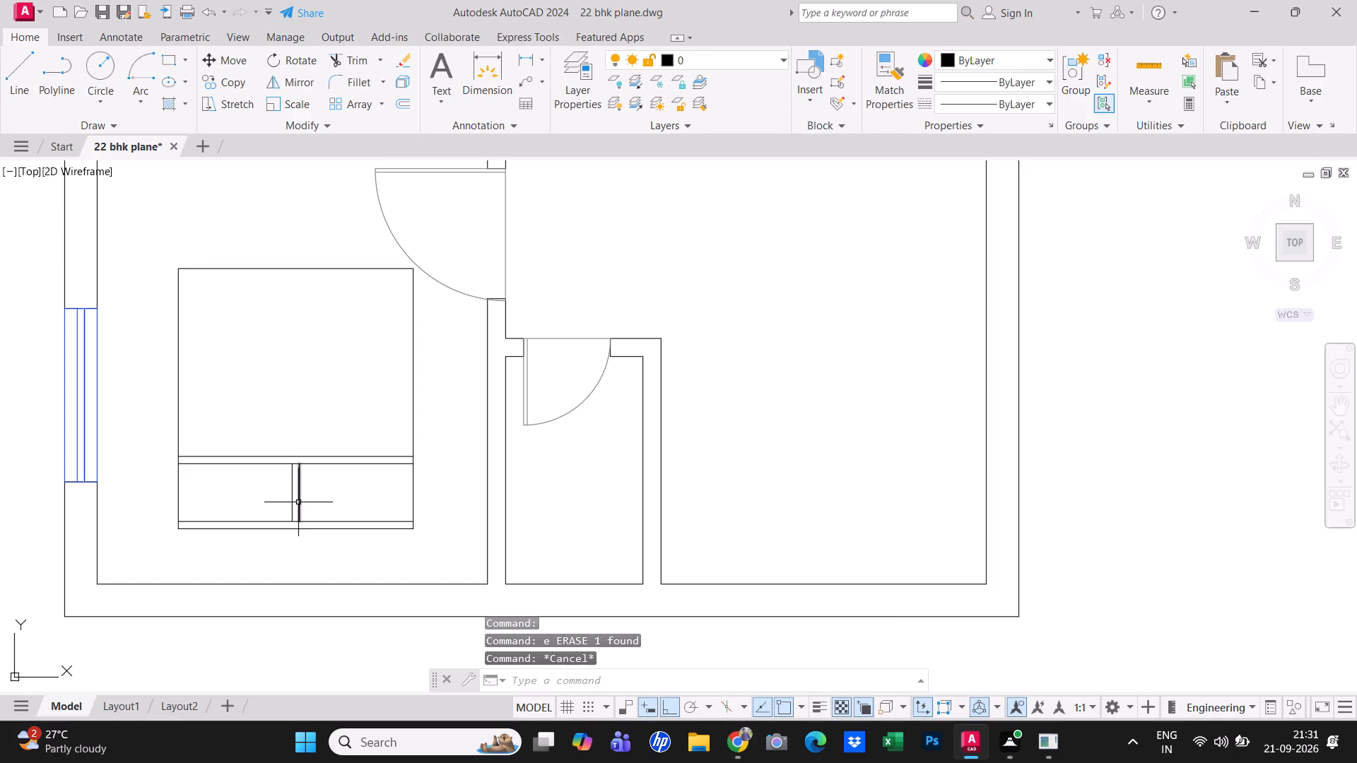
key("Escape")
key("Escape")
Trim the pillow area's upper and lower inner lines between the two dividers, leaving two separate pillow rectangles.
type("tr")
key("space")
scroll(304, 461, "up", 2)
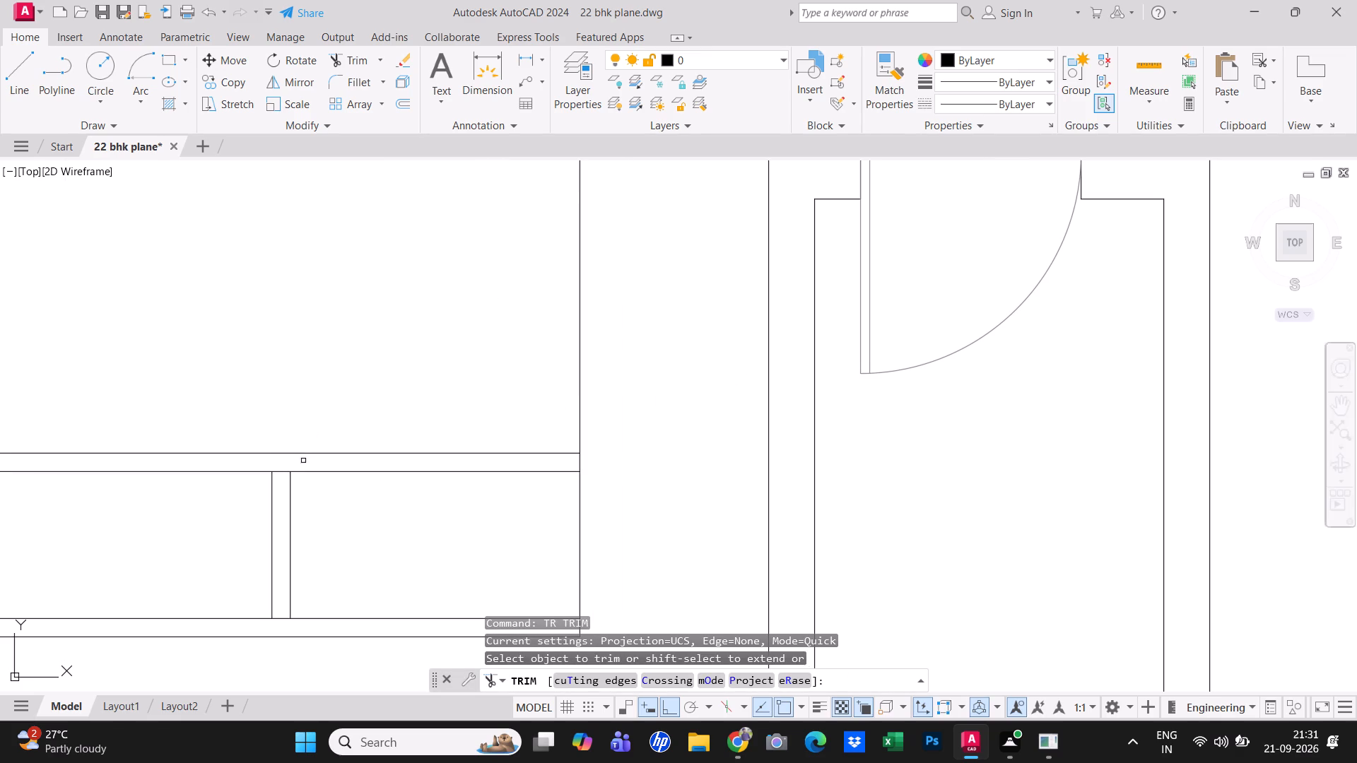
left_click(280, 474)
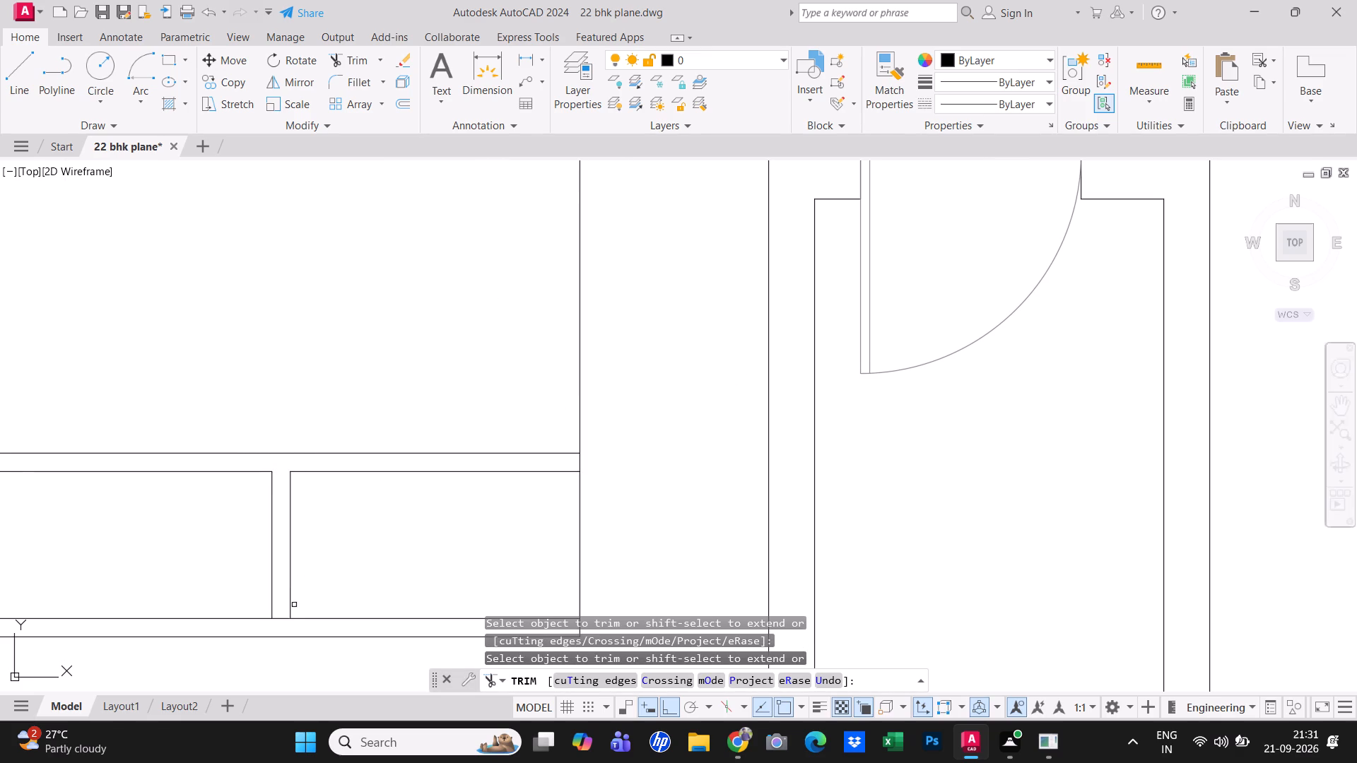
left_click(282, 620)
key("Escape")
scroll(308, 604, "down", 2)
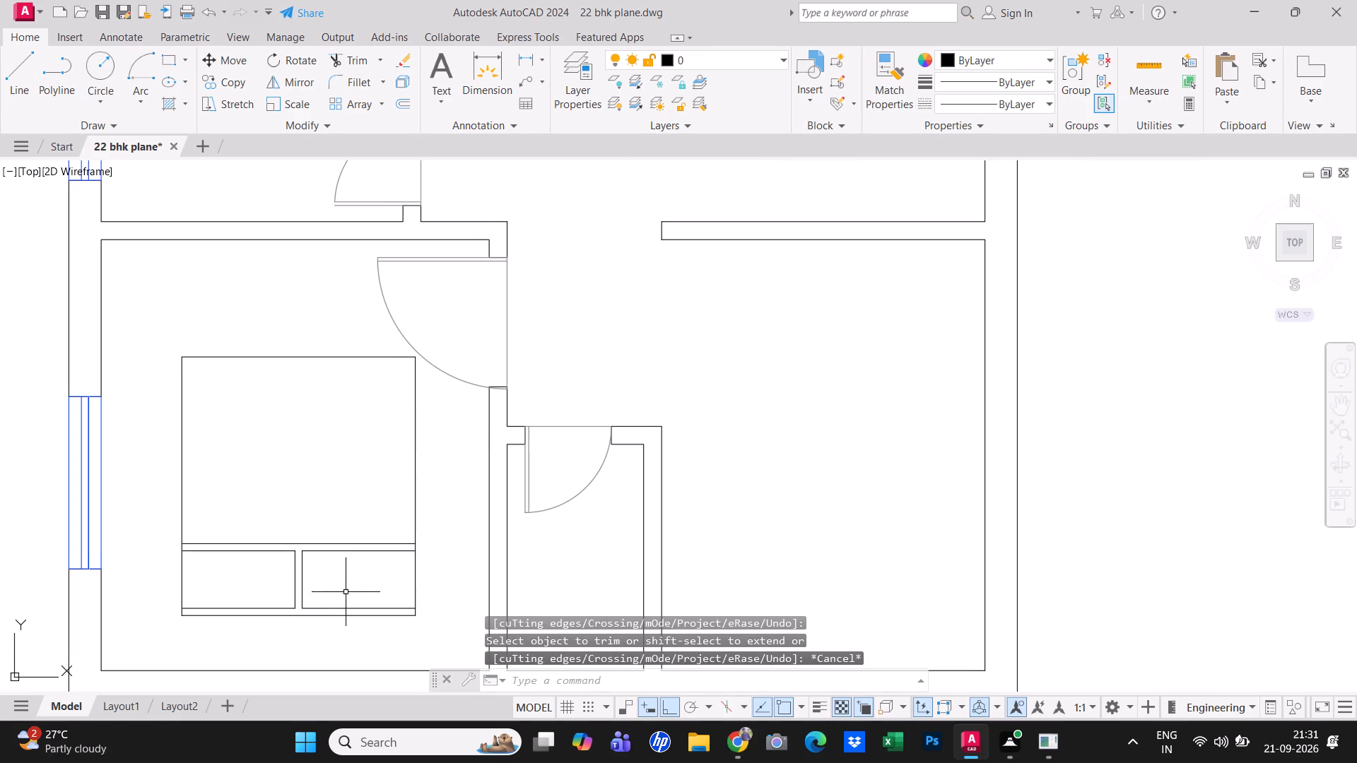
middle_click(351, 605)
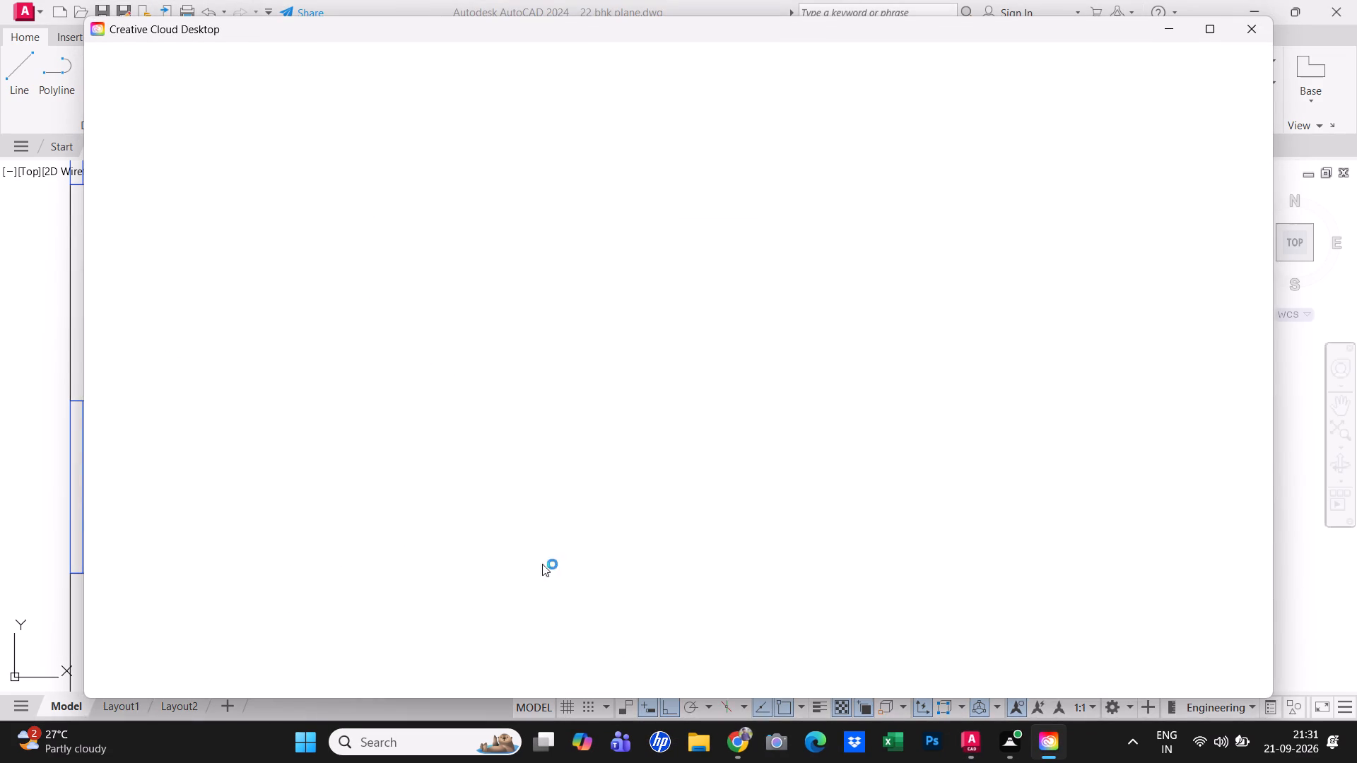
Close the Creative Cloud Desktop window and return to the drawing.
left_click(1253, 34)
key("Escape")
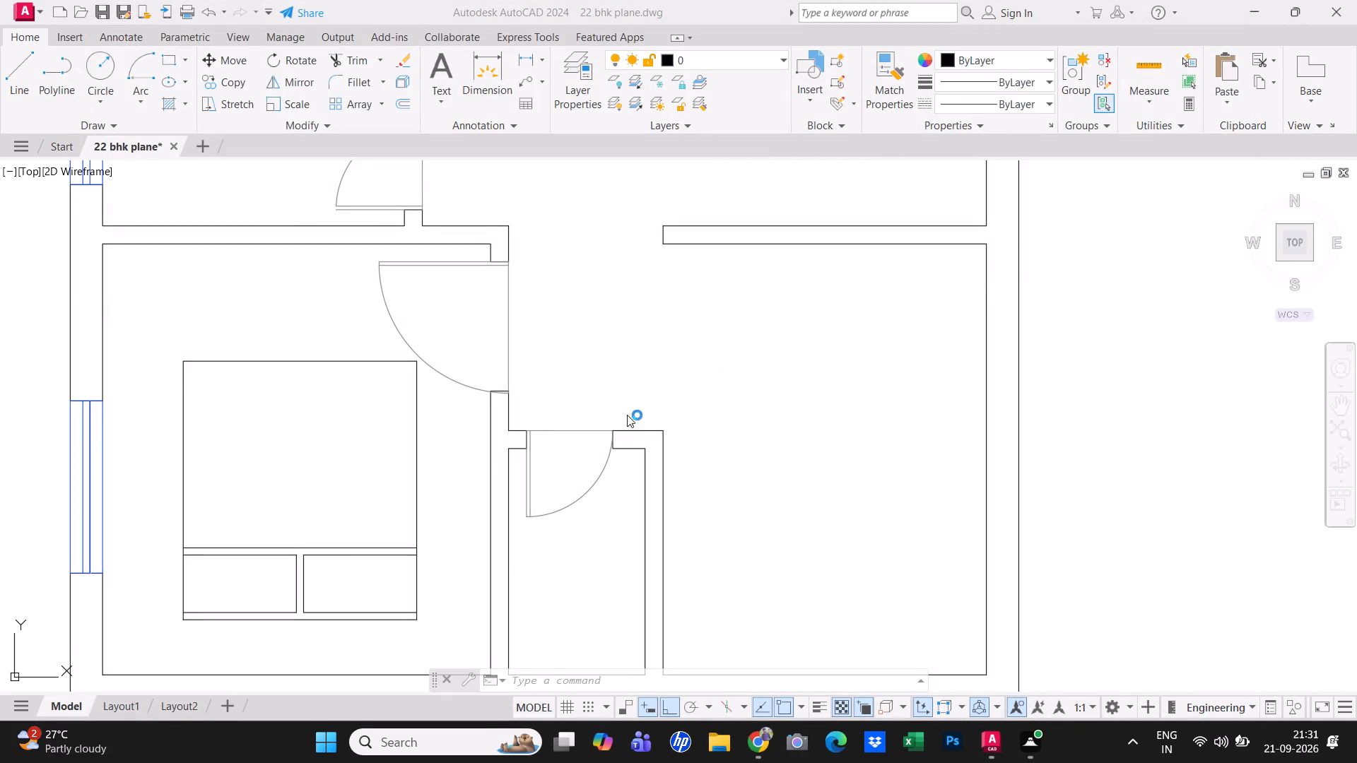
With Ortho off, draw a diagonal line about 3'-7" long from the midpoint above the pillows up to the bed's right edge.
left_click(25, 85)
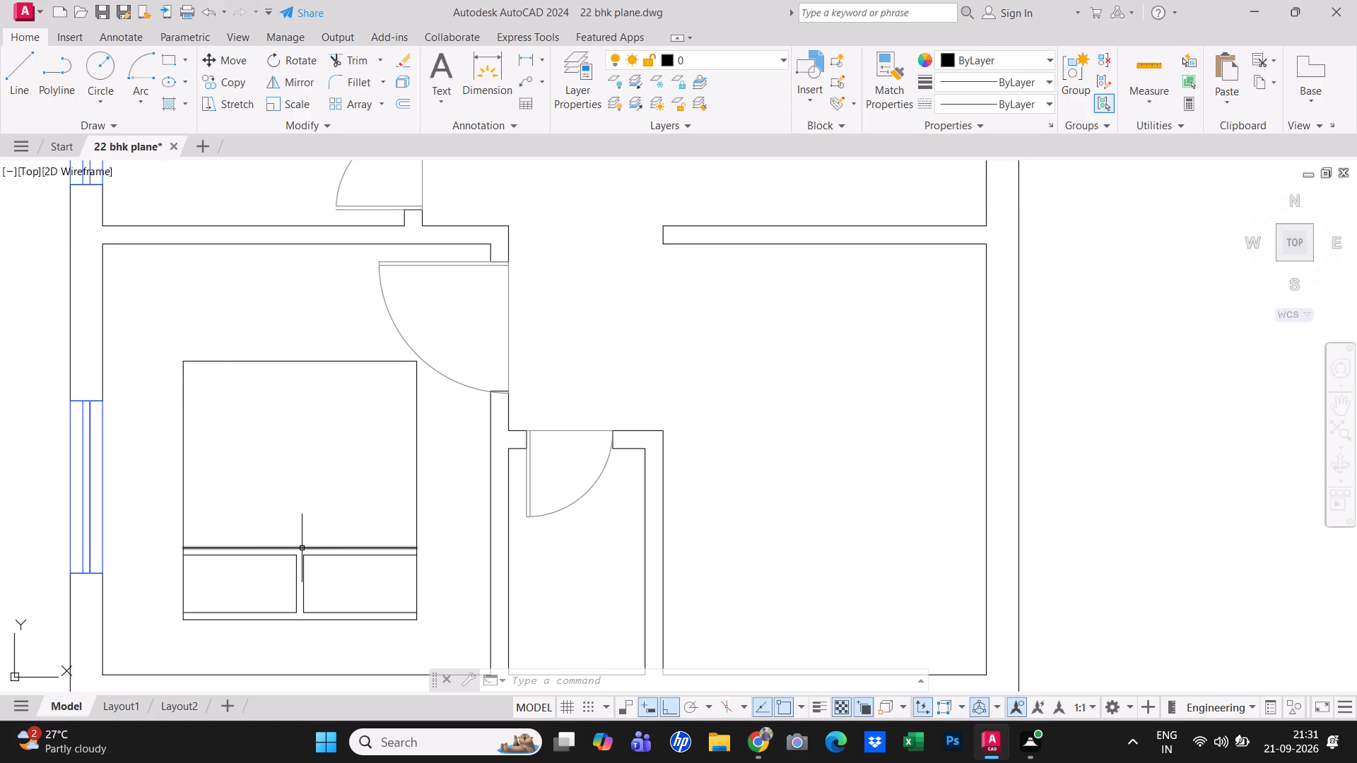
left_click(16, 88)
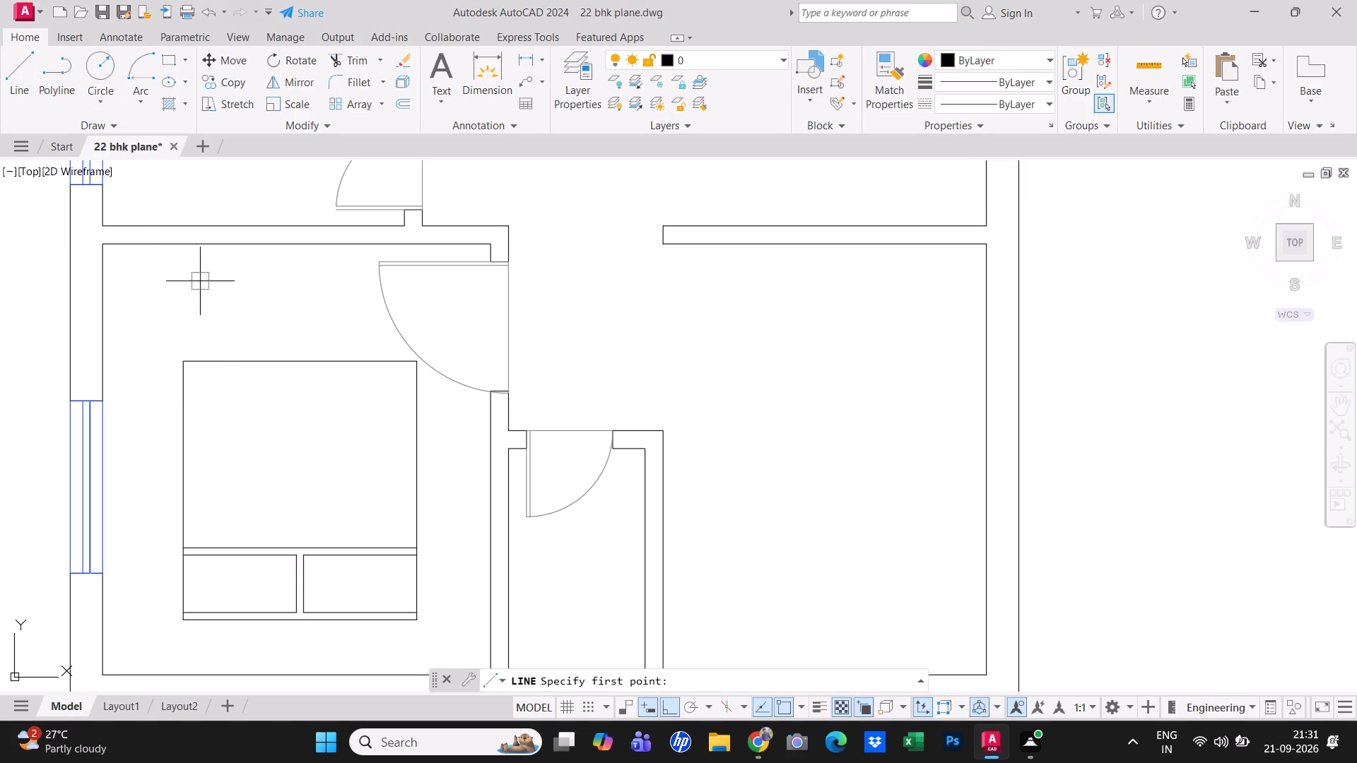
left_click(301, 549)
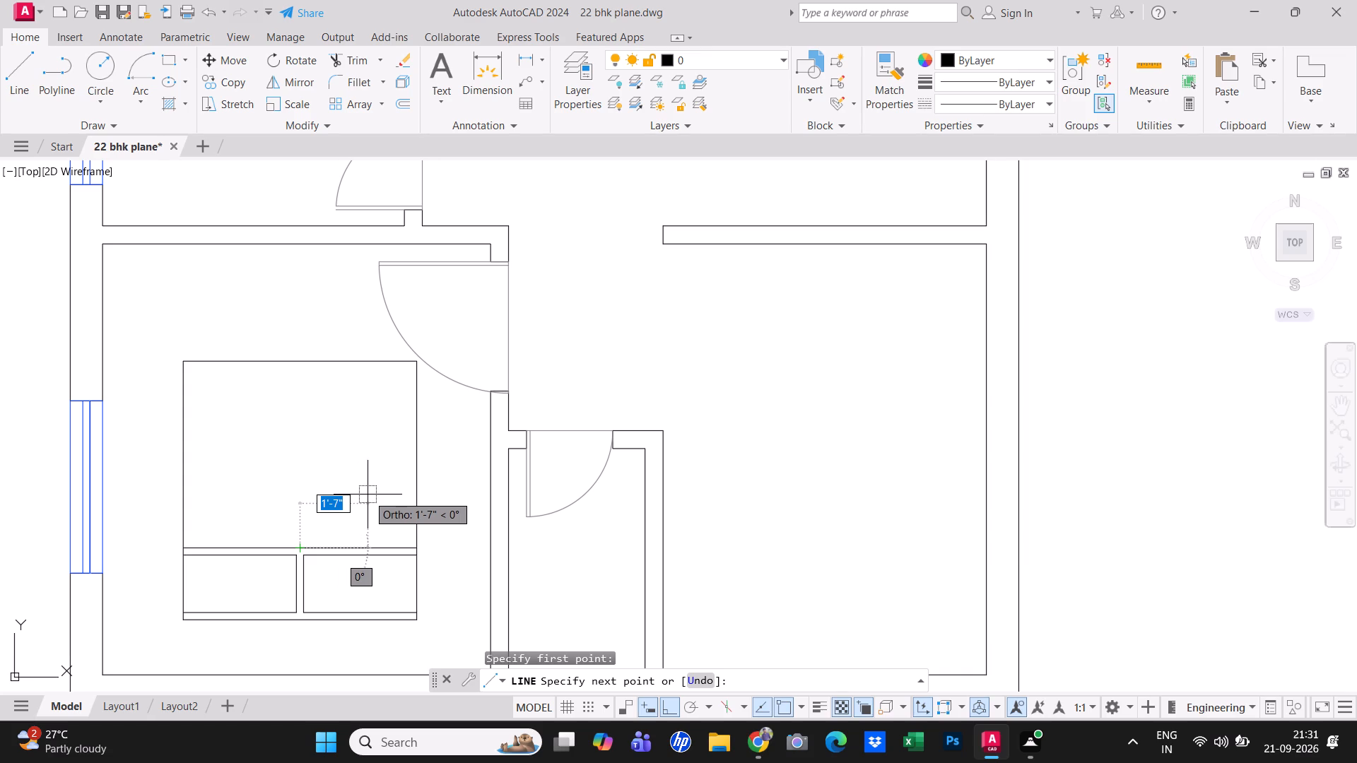
key("ctrl+F8")
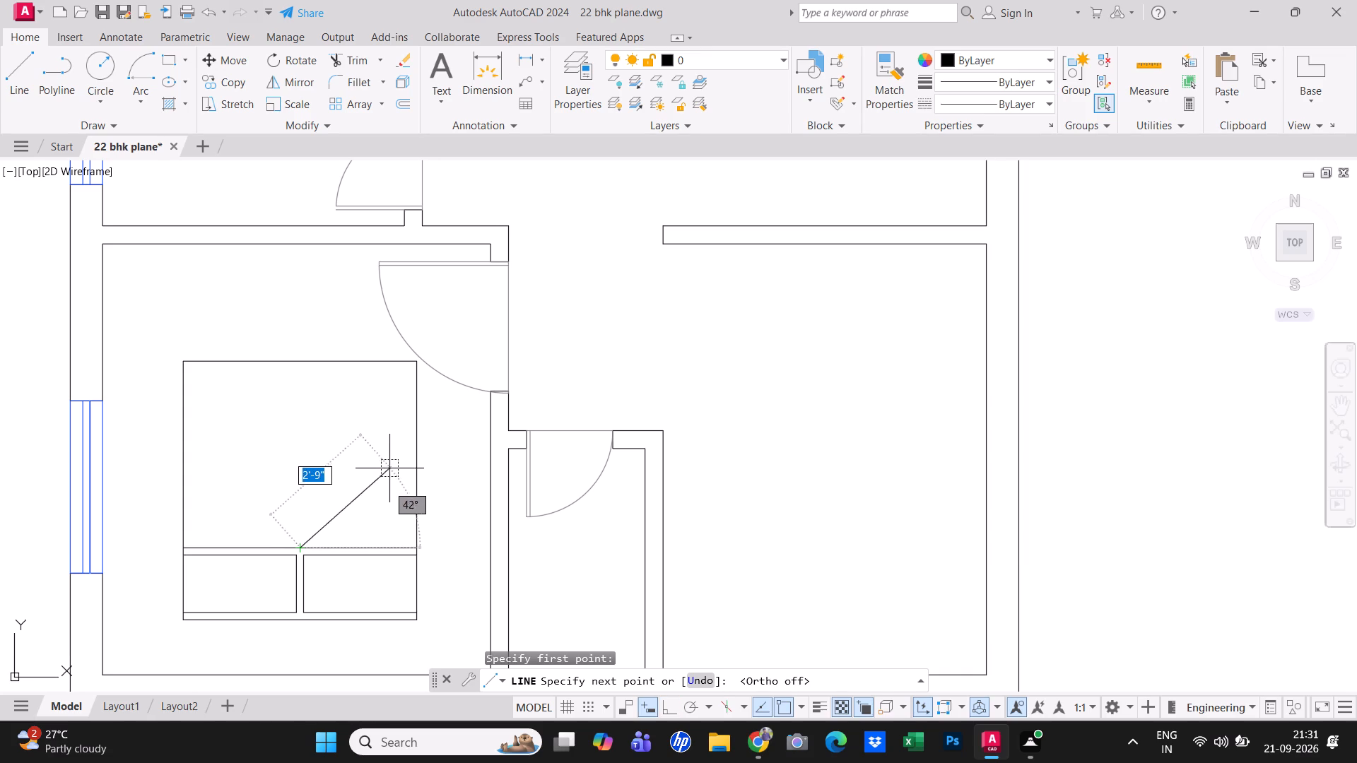
left_click(414, 446)
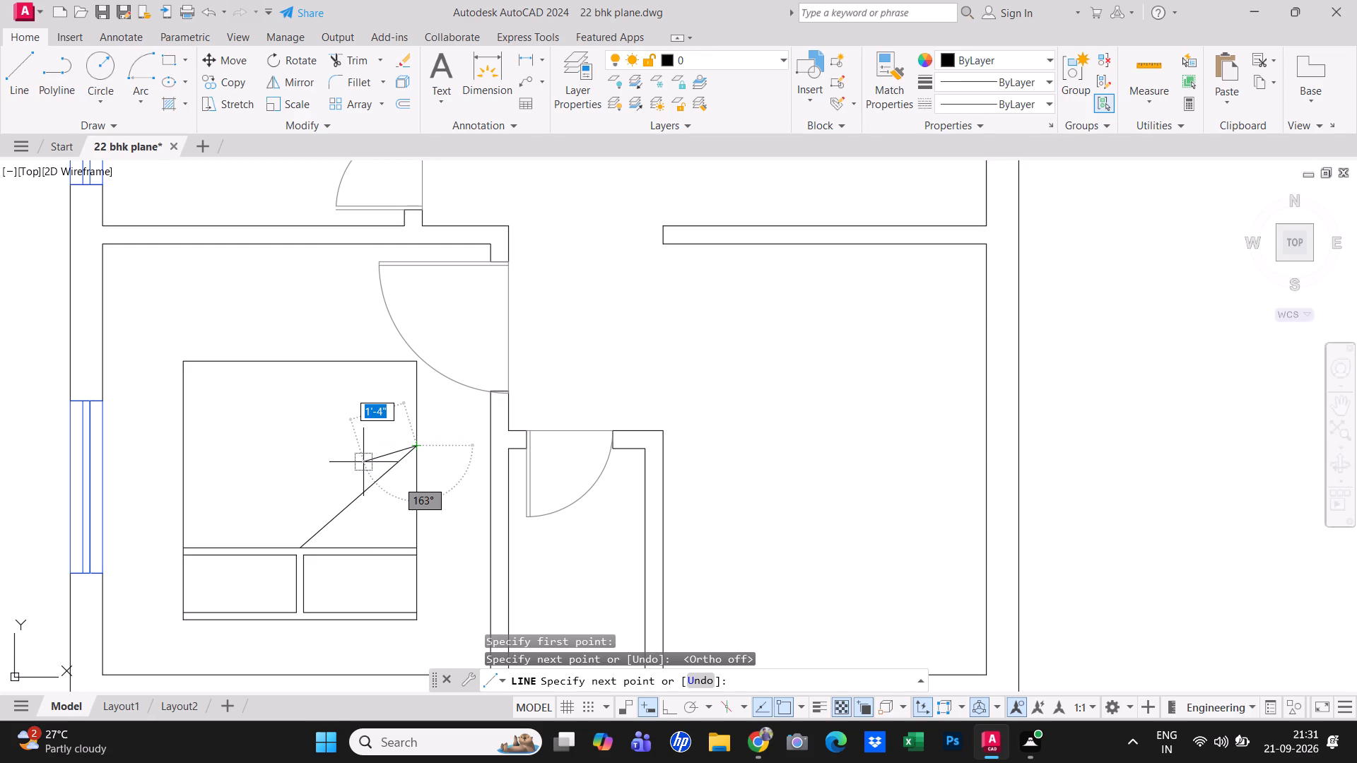
right_click(363, 461)
left_click(380, 474)
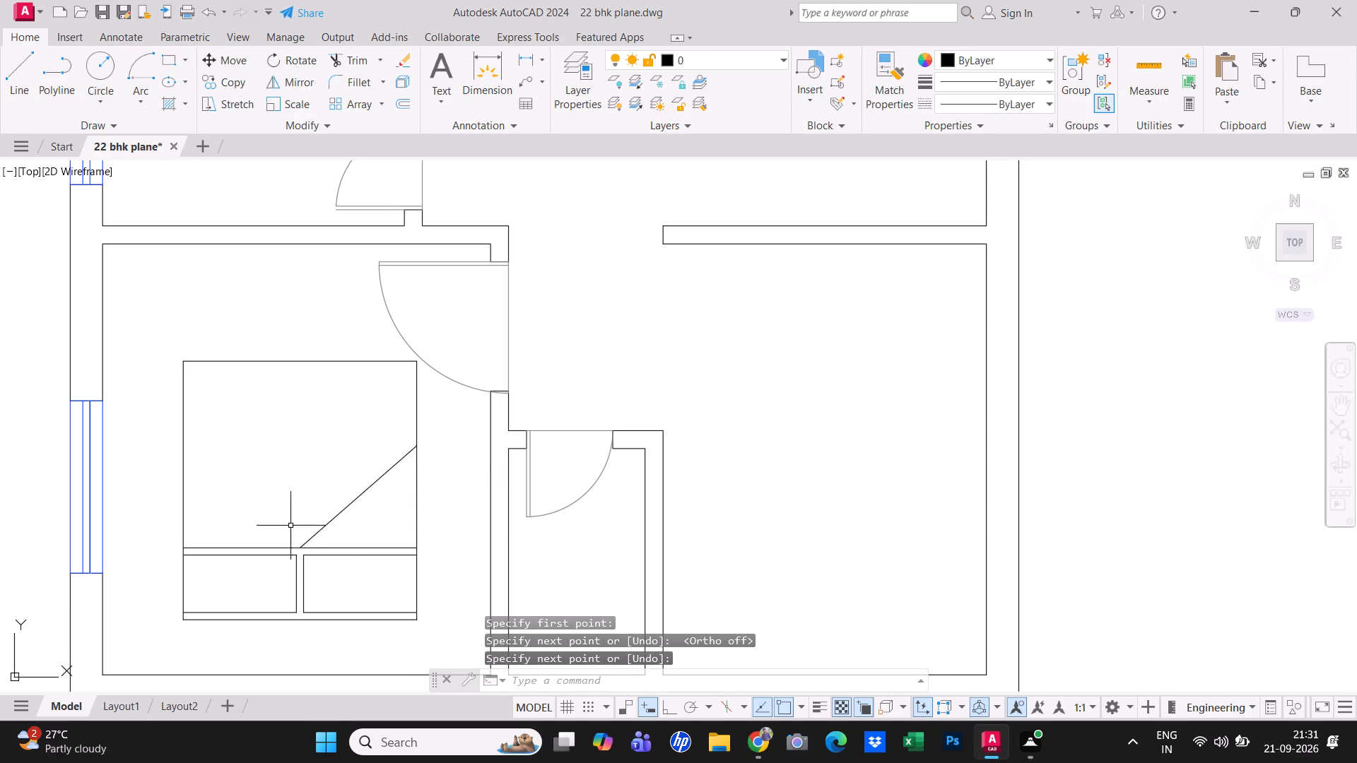
Draw a matching diagonal about 3'-7" long from the same midpoint up to the bed's left edge, completing a V.
right_click(308, 499)
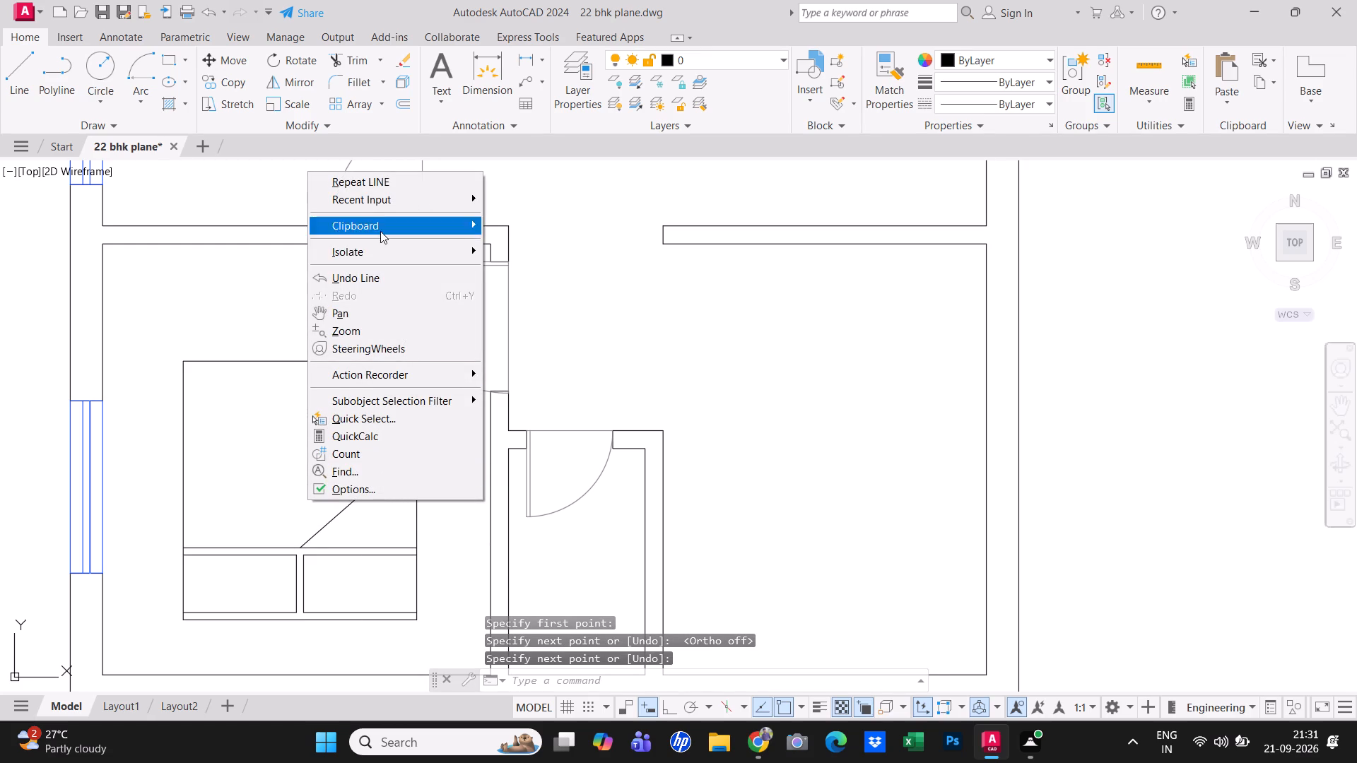
left_click(380, 181)
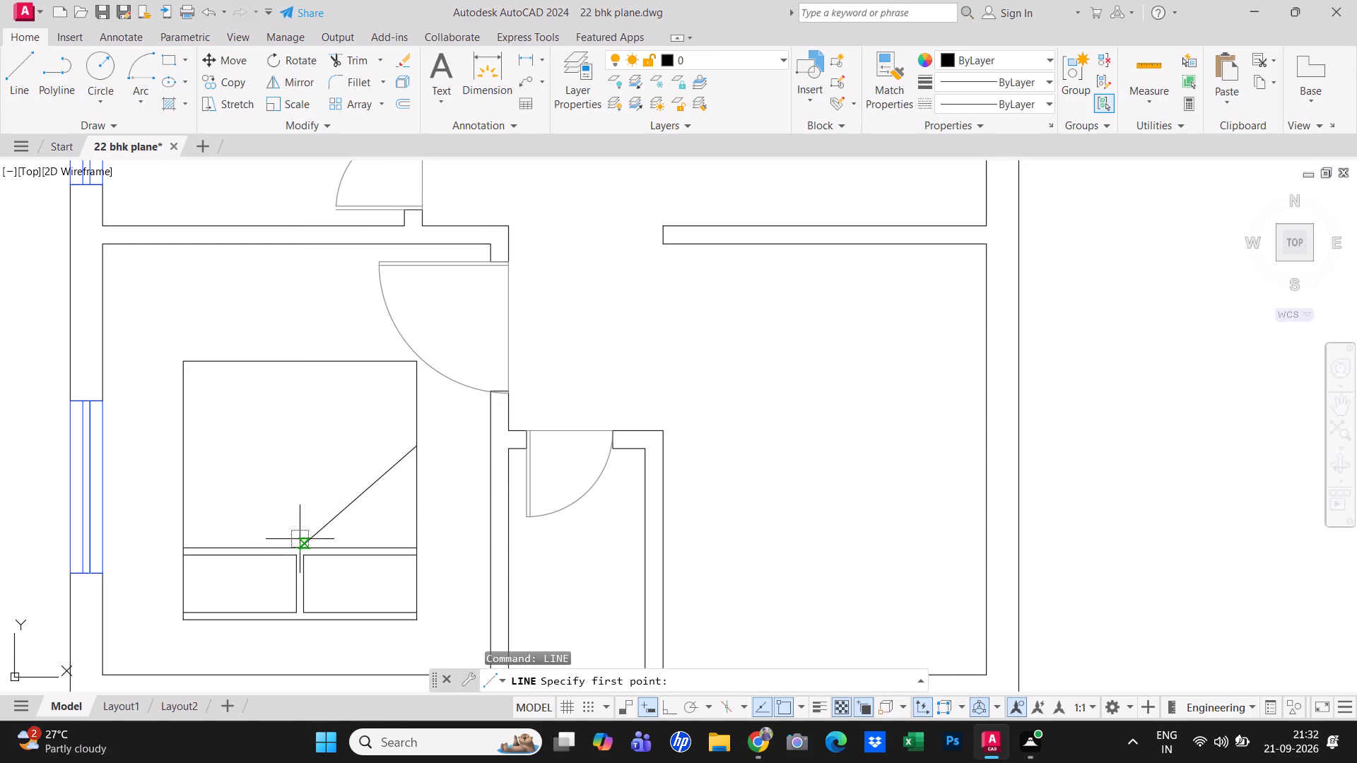
left_click(297, 548)
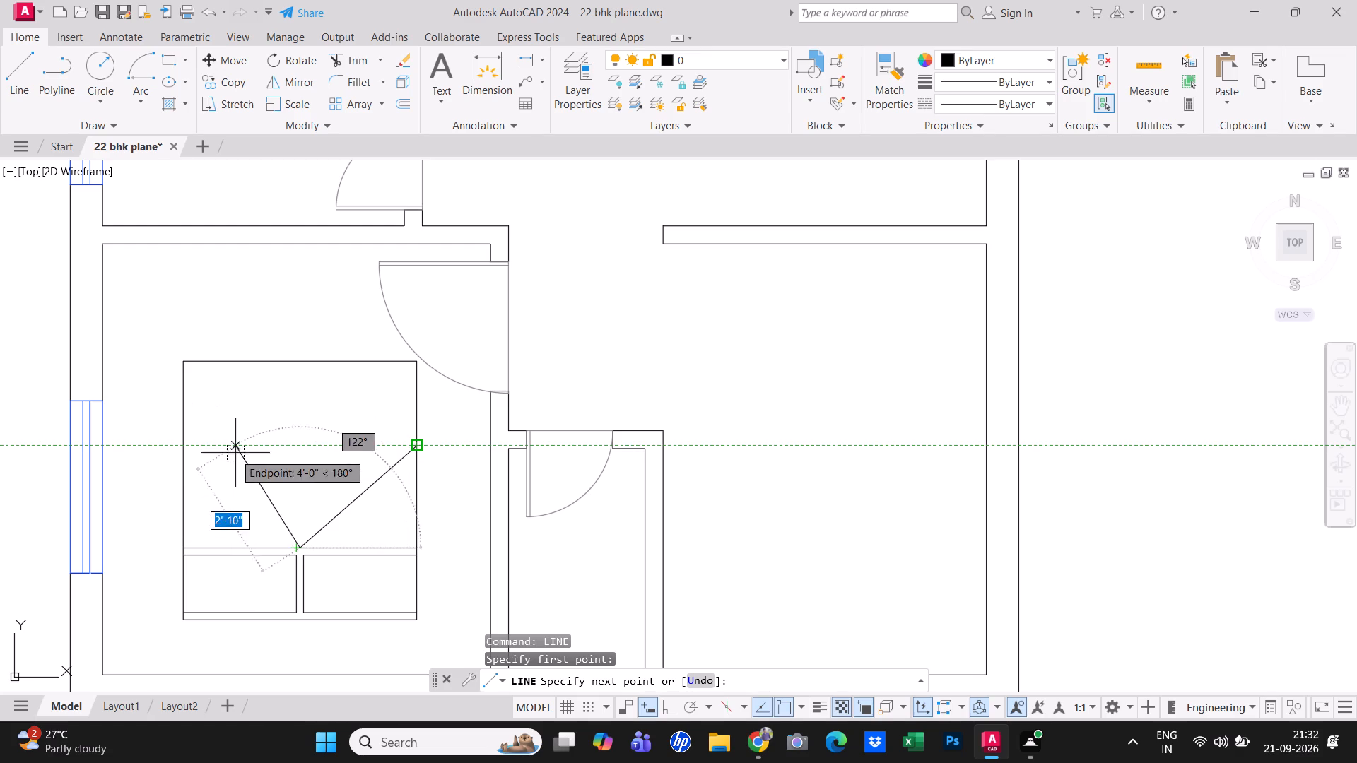
left_click(184, 447)
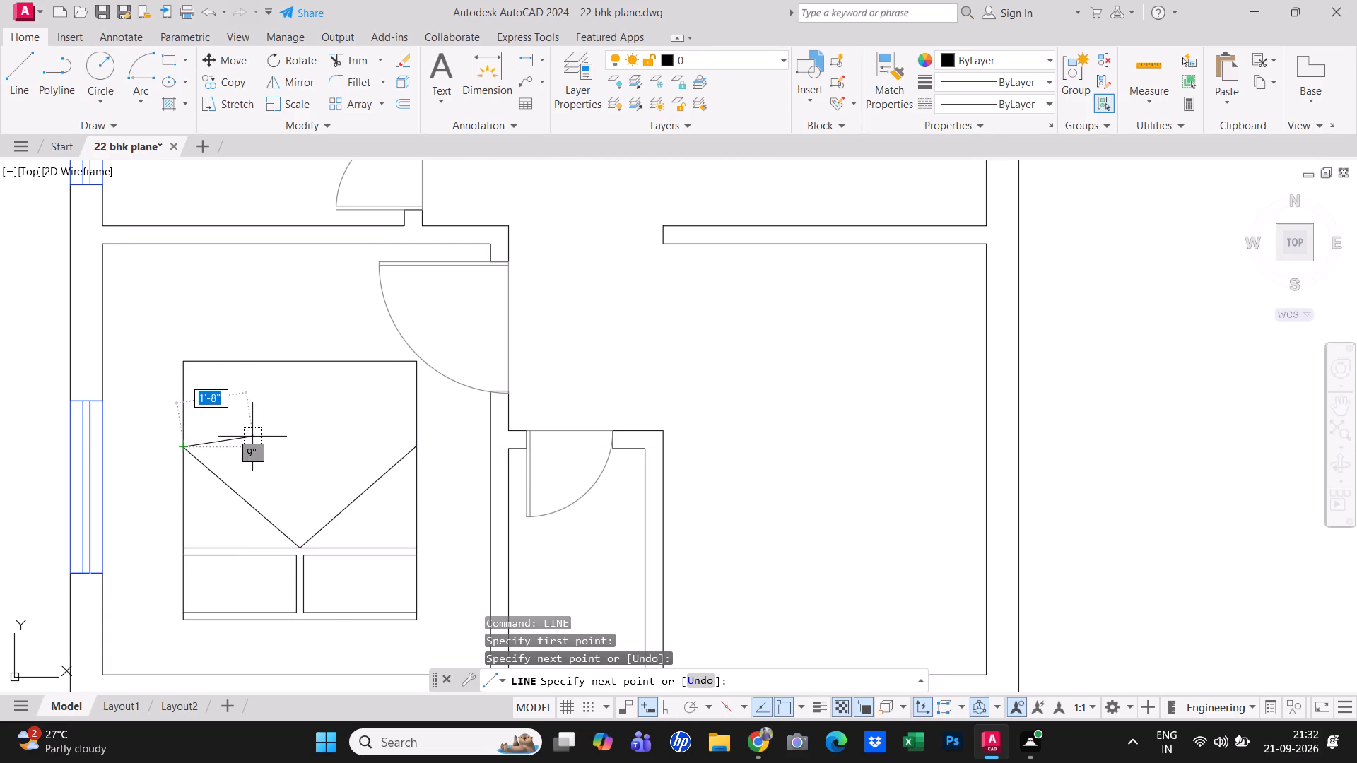
right_click(255, 440)
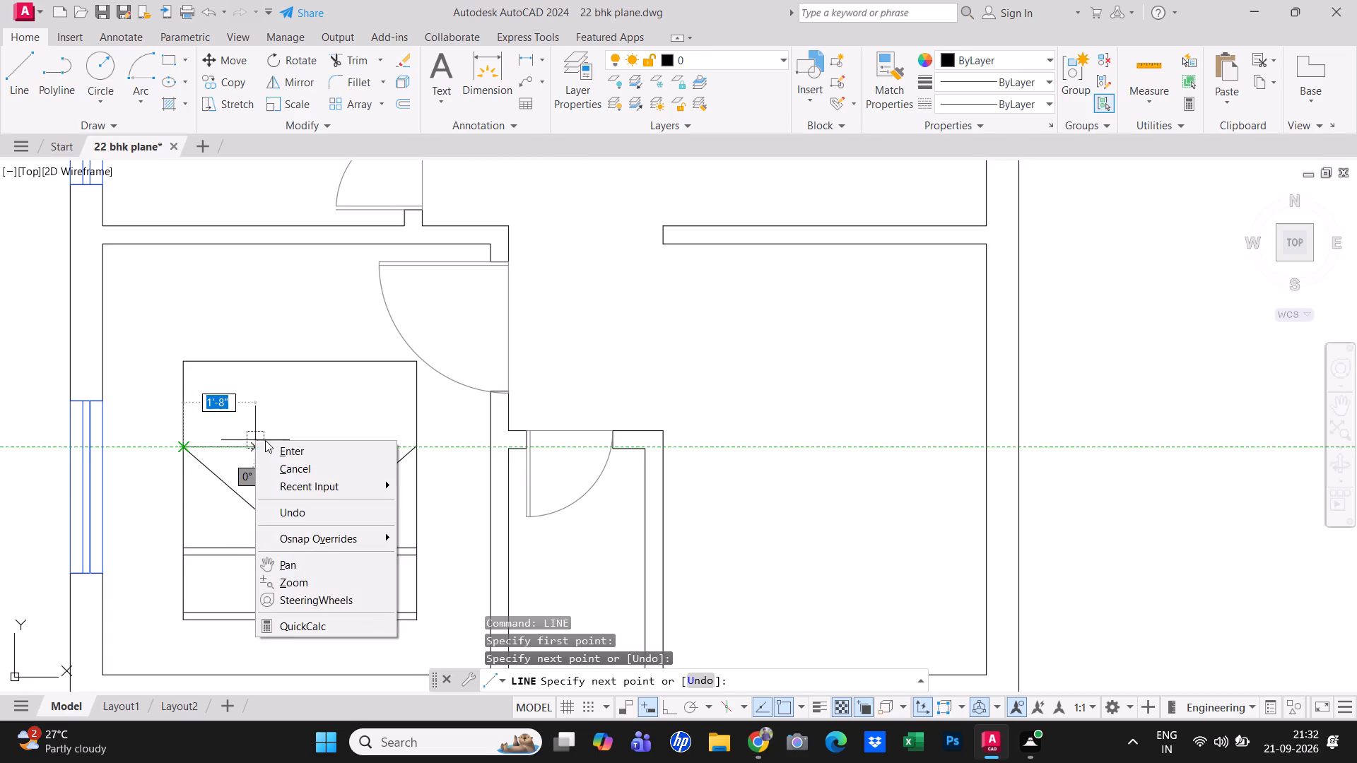
left_click(280, 446)
Draw a 1'6" horizontal line inward from the left diagonal's upper end on the bed edge.
right_click(281, 454)
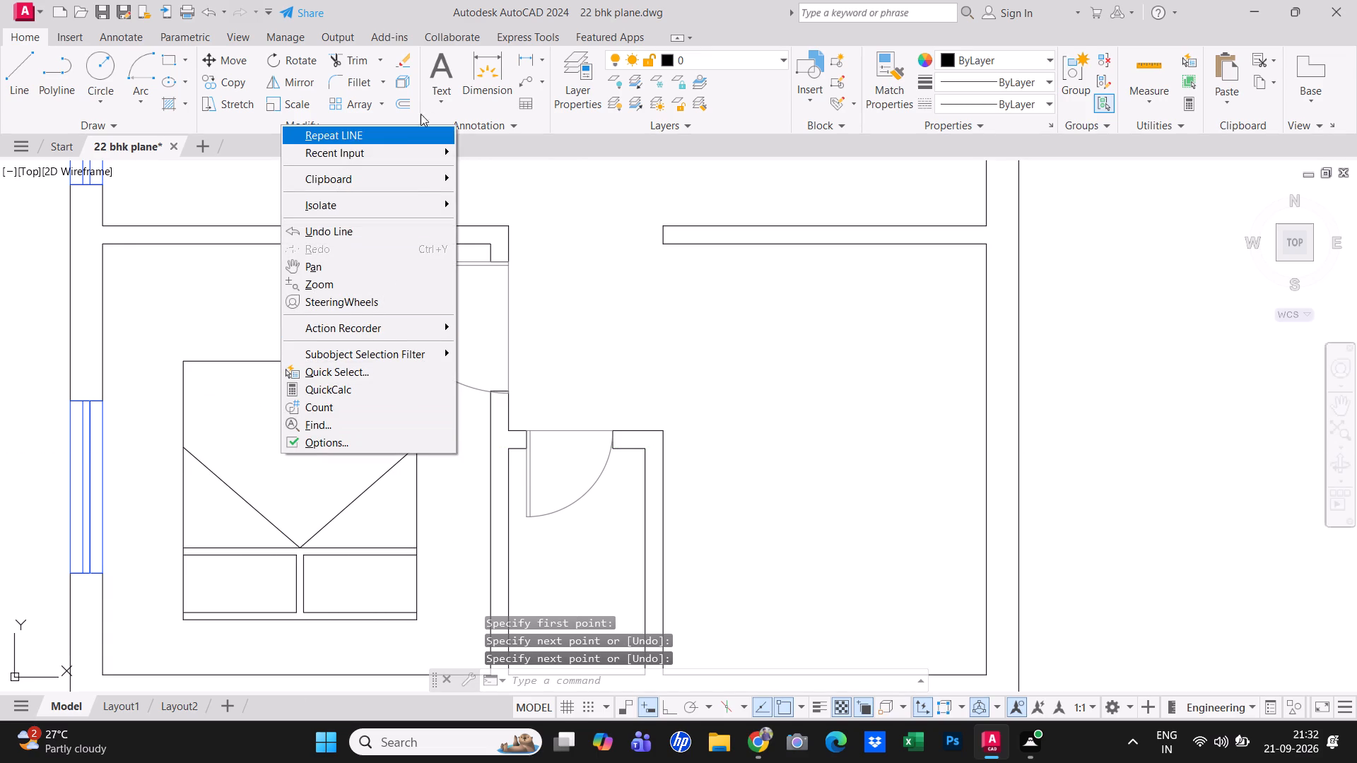
left_click(392, 140)
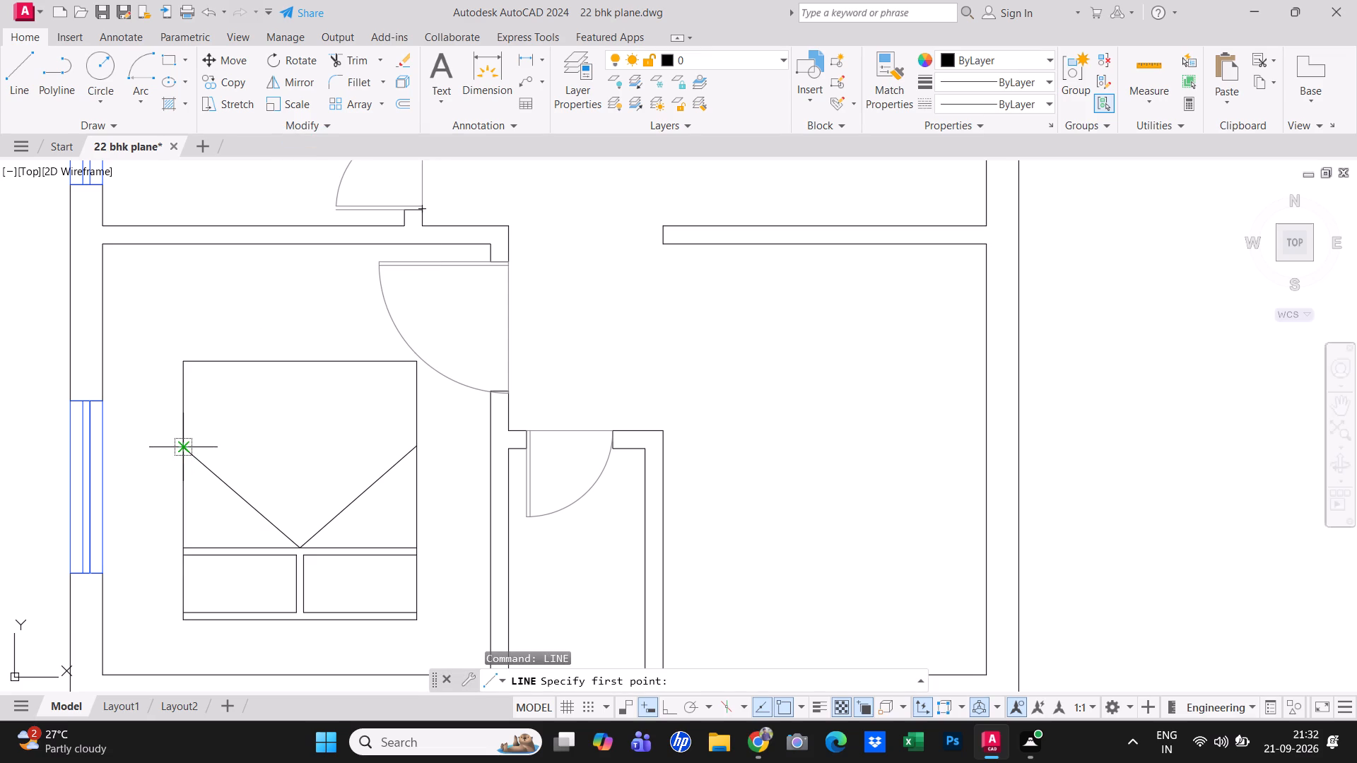
left_click(186, 450)
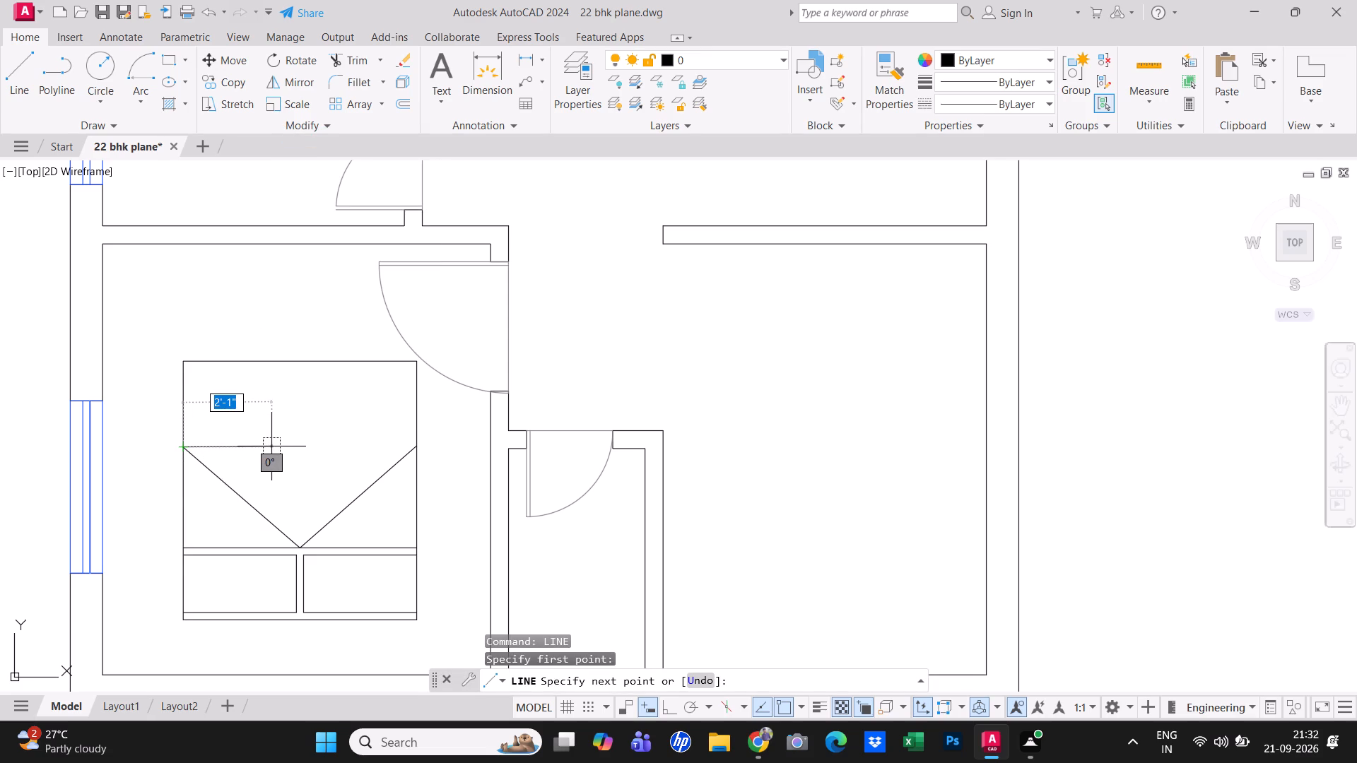
type("1'6\"")
key("space")
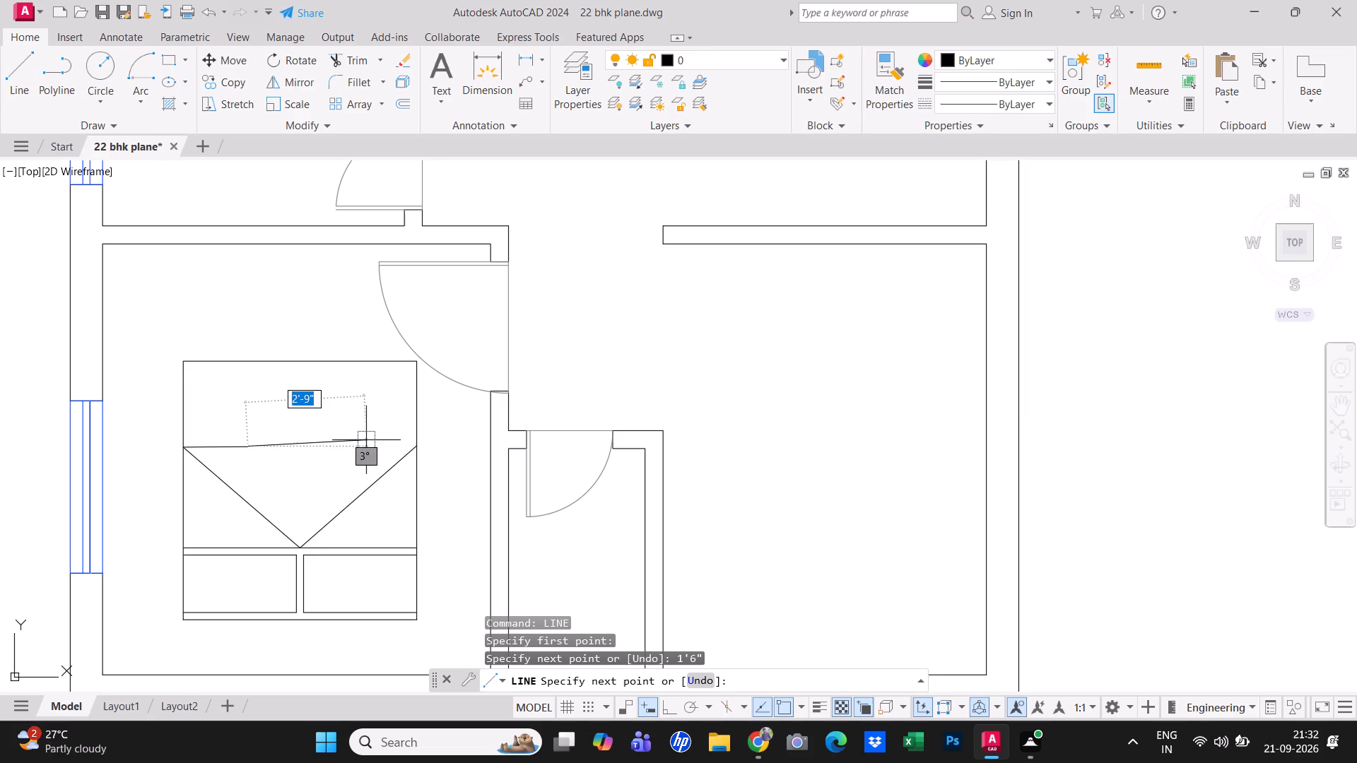
right_click(339, 429)
left_click(354, 437)
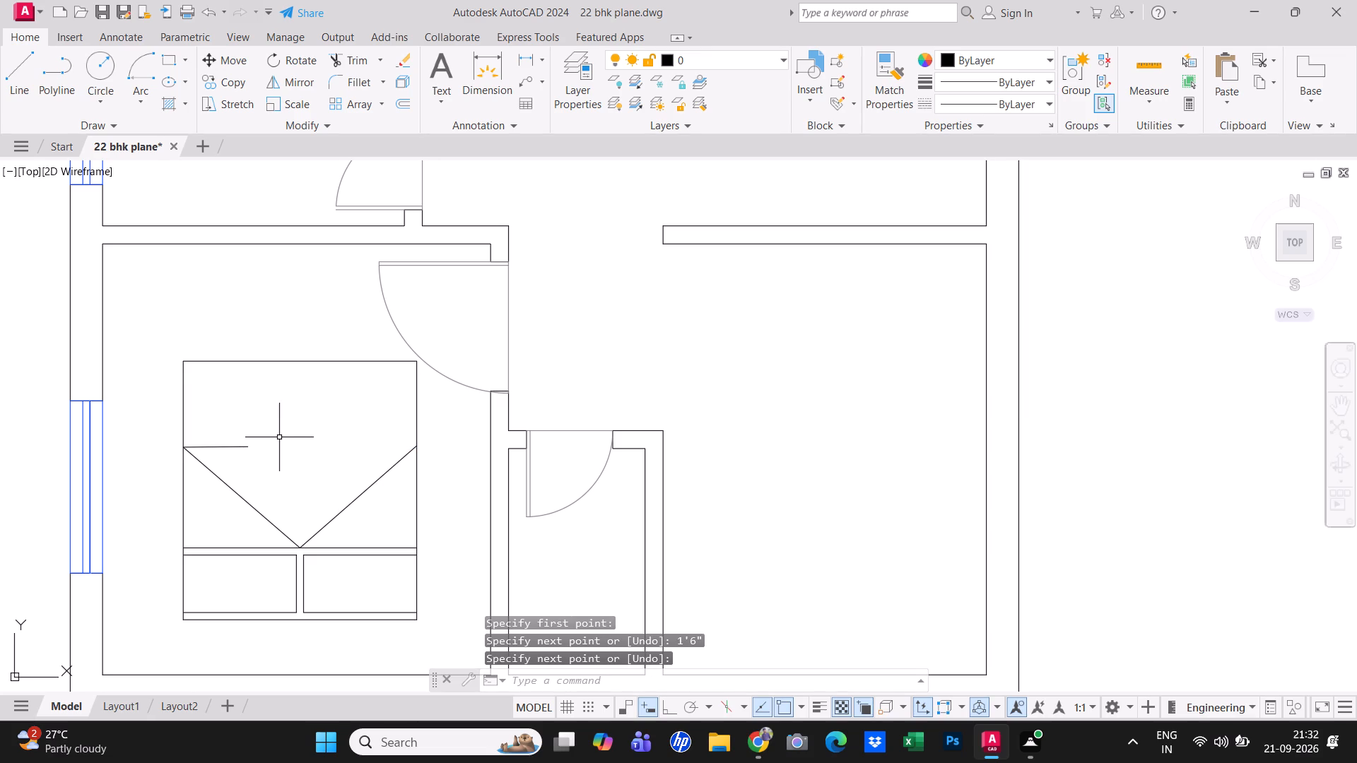
Copy the 1'6" line from its inner end to the right diagonal's upper end on the bed edge.
left_click(198, 445)
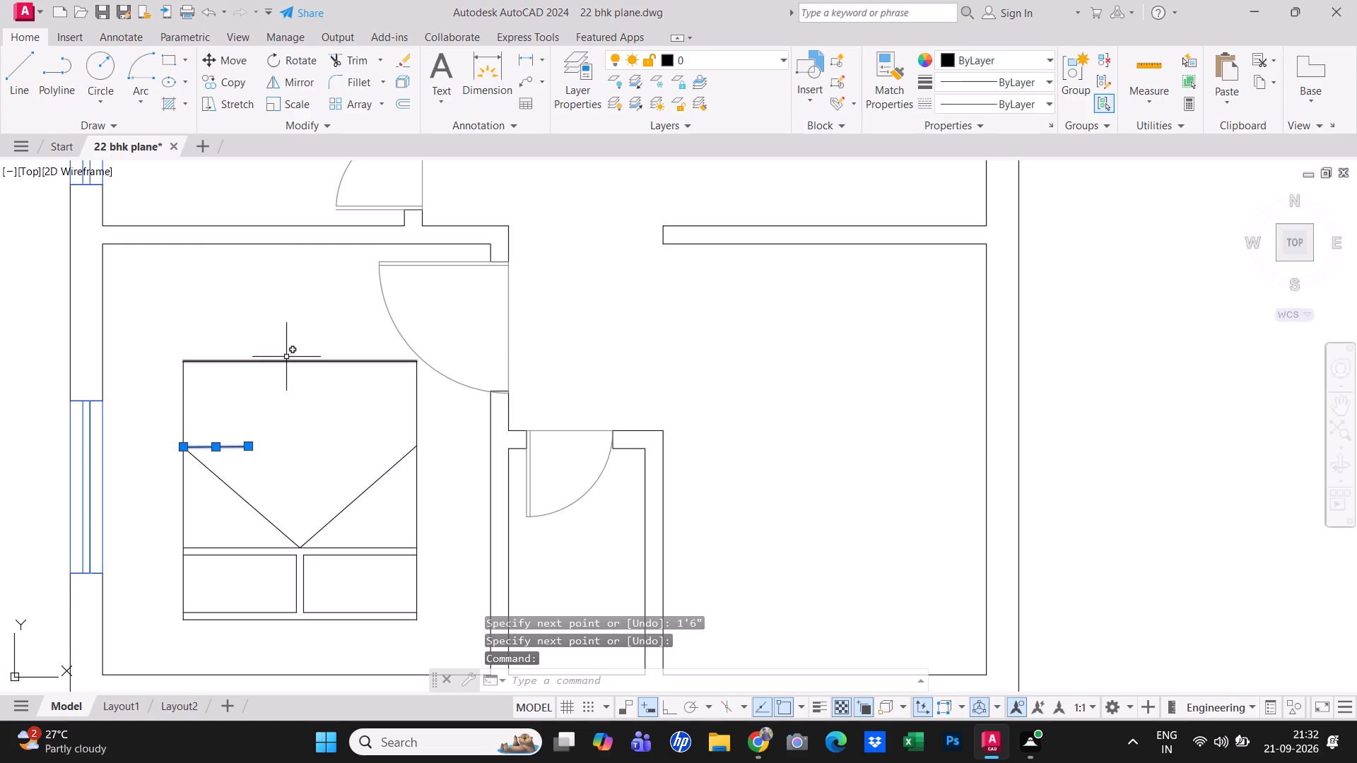
left_click(228, 78)
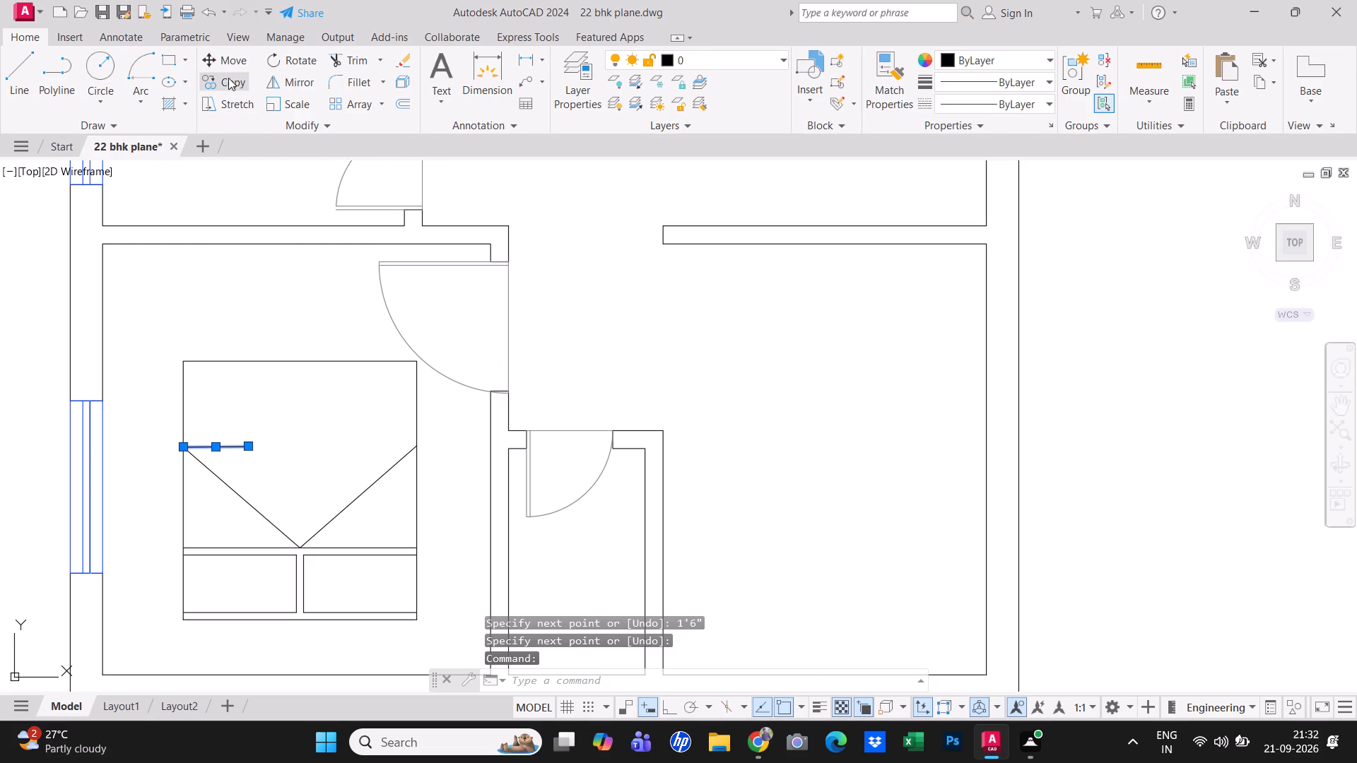
left_click(251, 450)
left_click(413, 446)
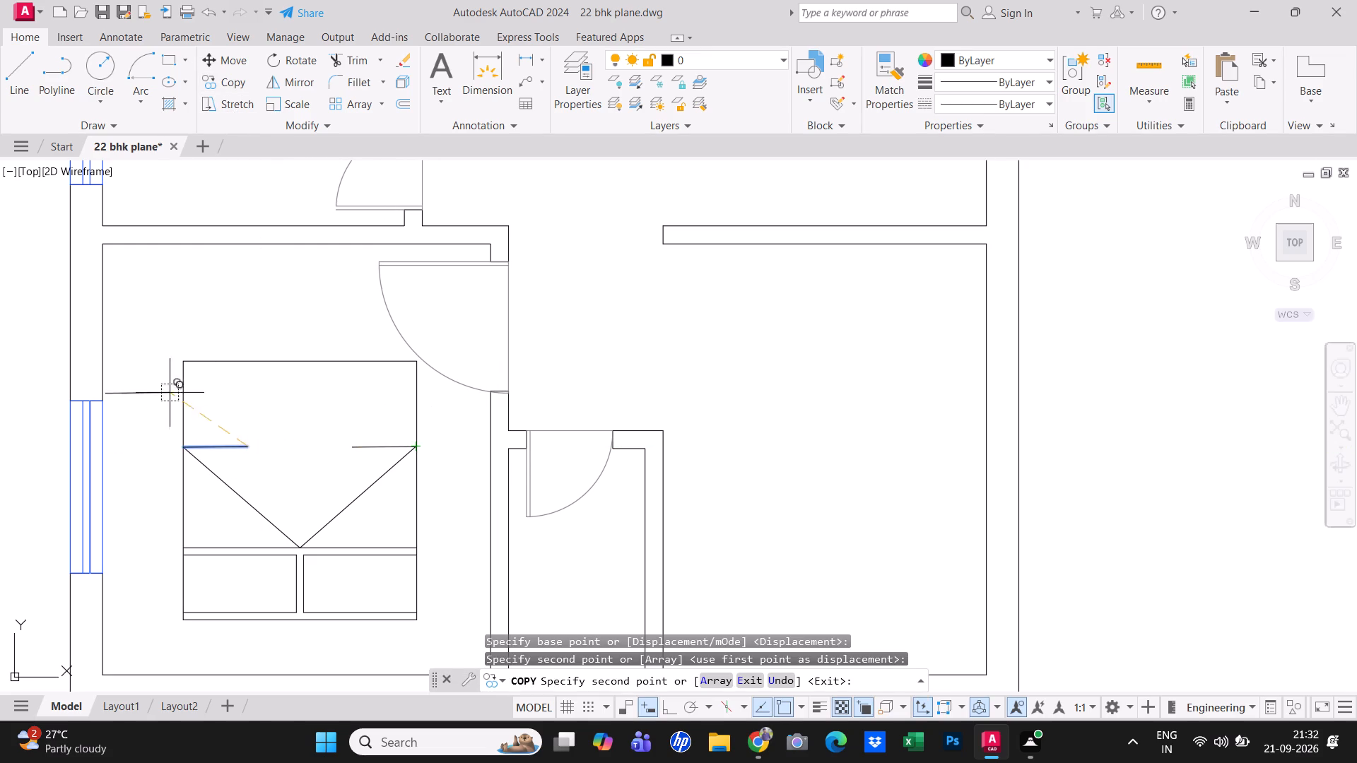
right_click_drag(253, 396, 253, 410)
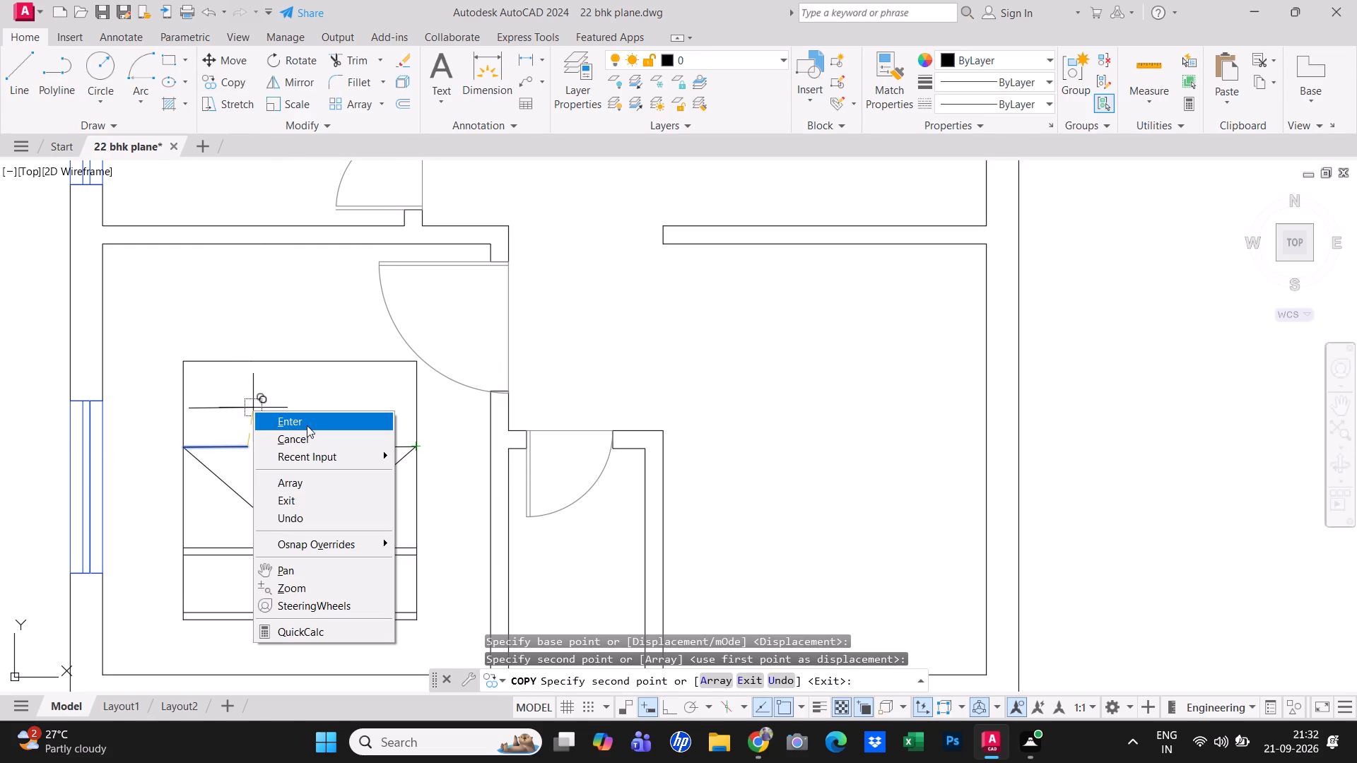
left_click(307, 425)
Draw a line from the V's bottom point to the inner end of the left 1'6" line, closing the left blanket fold.
left_click(22, 95)
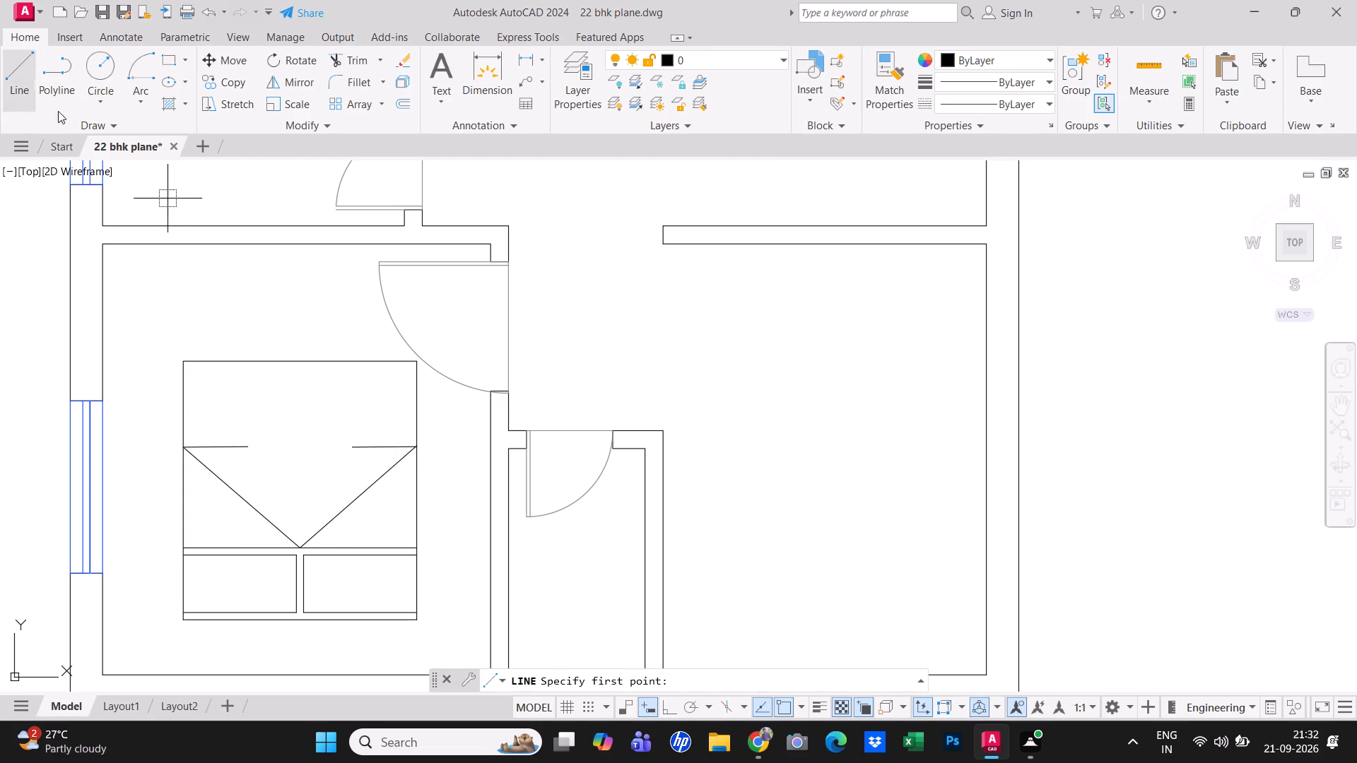
left_click(304, 544)
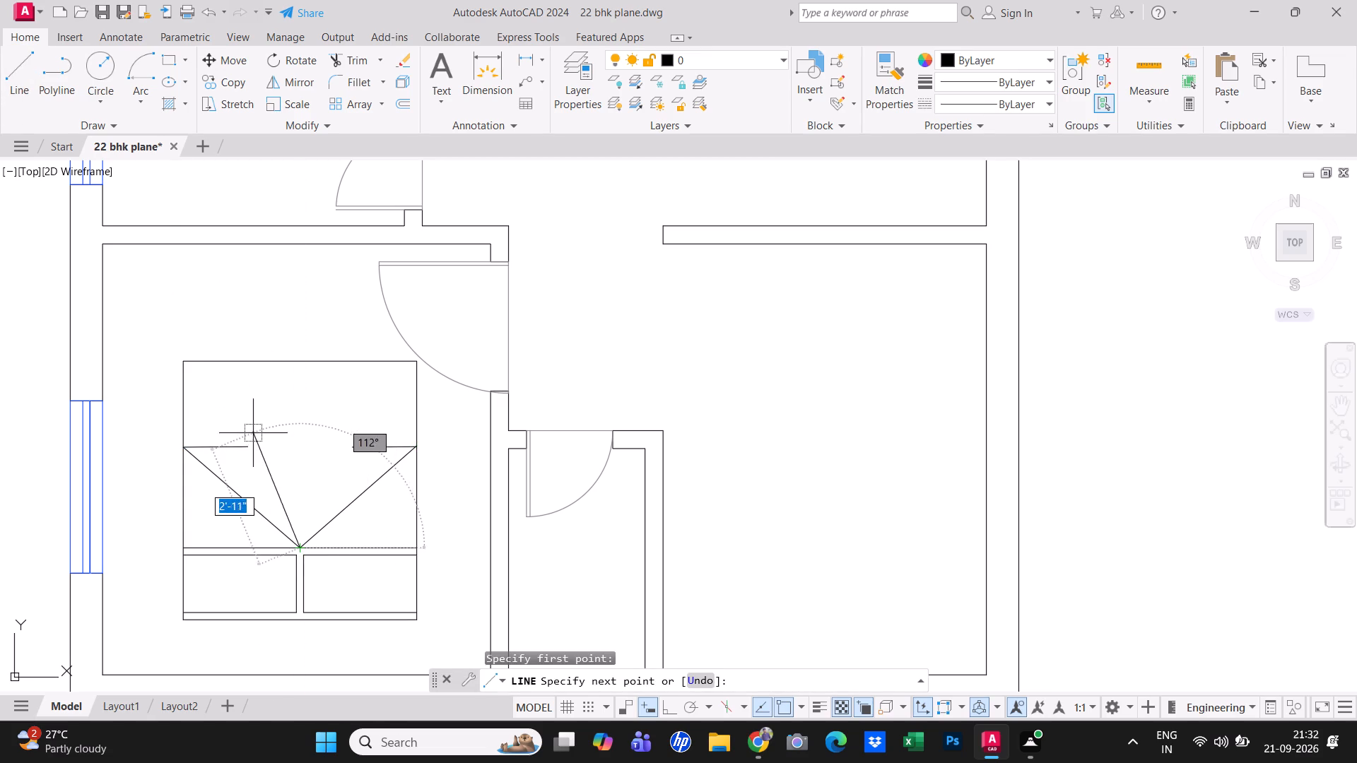
left_click(246, 445)
right_click(316, 426)
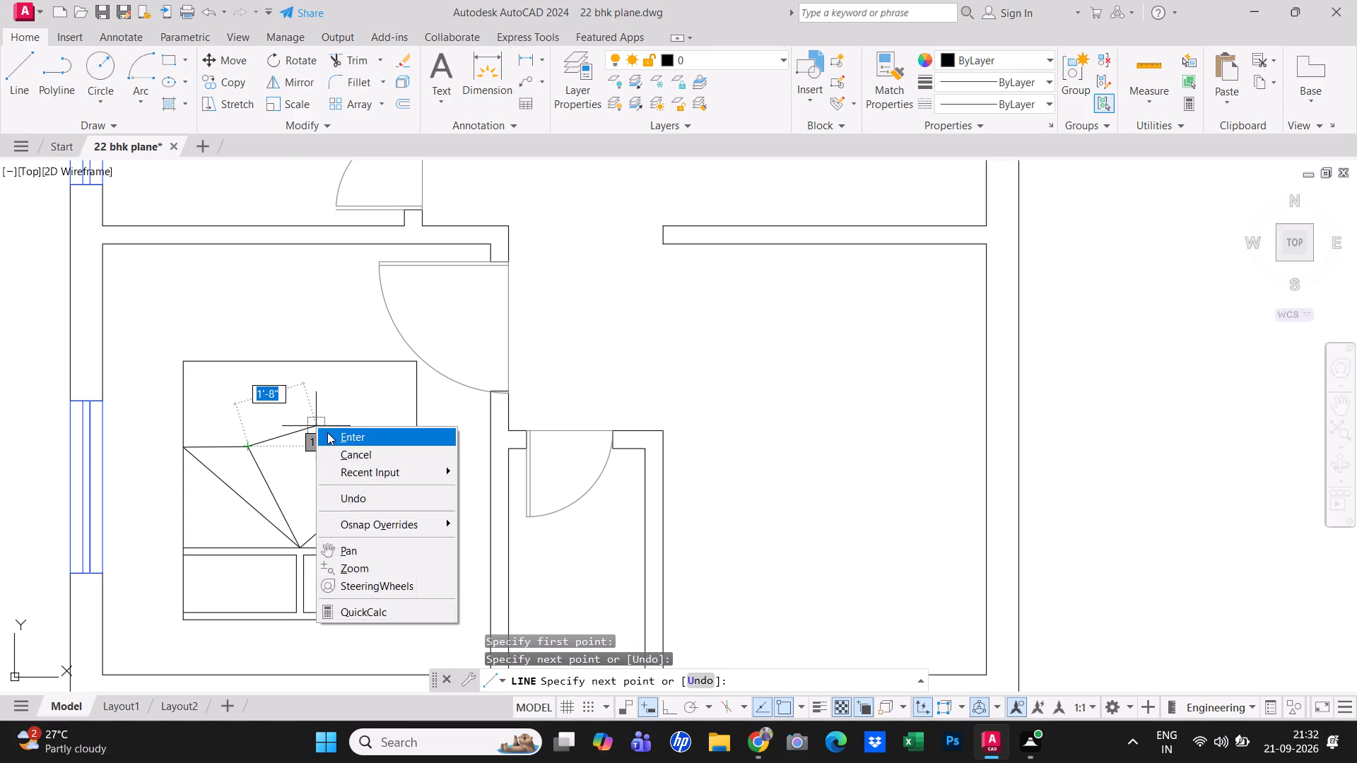
left_click(335, 434)
Draw a line from the inner end of the right 1'6" line to the V's bottom point, closing the right blanket fold.
right_click(335, 435)
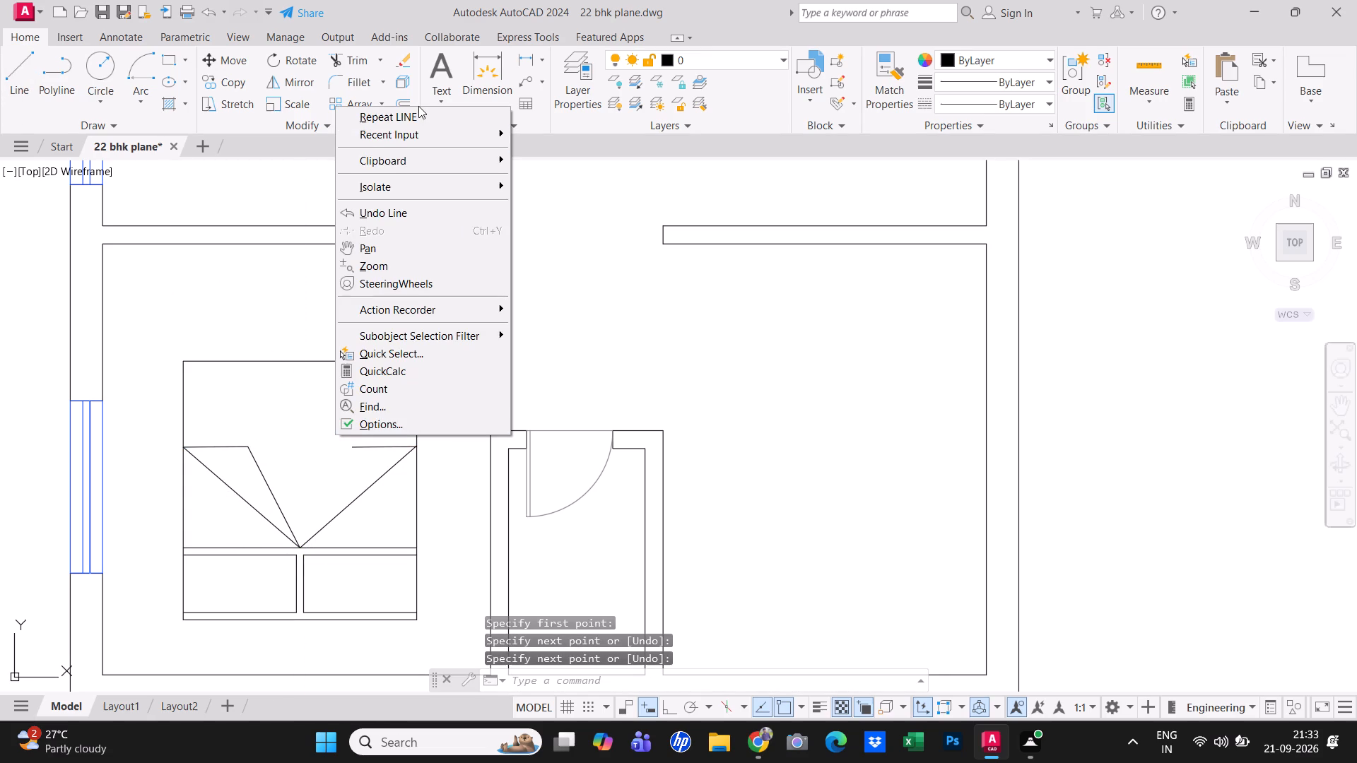
left_click(413, 119)
left_click(353, 447)
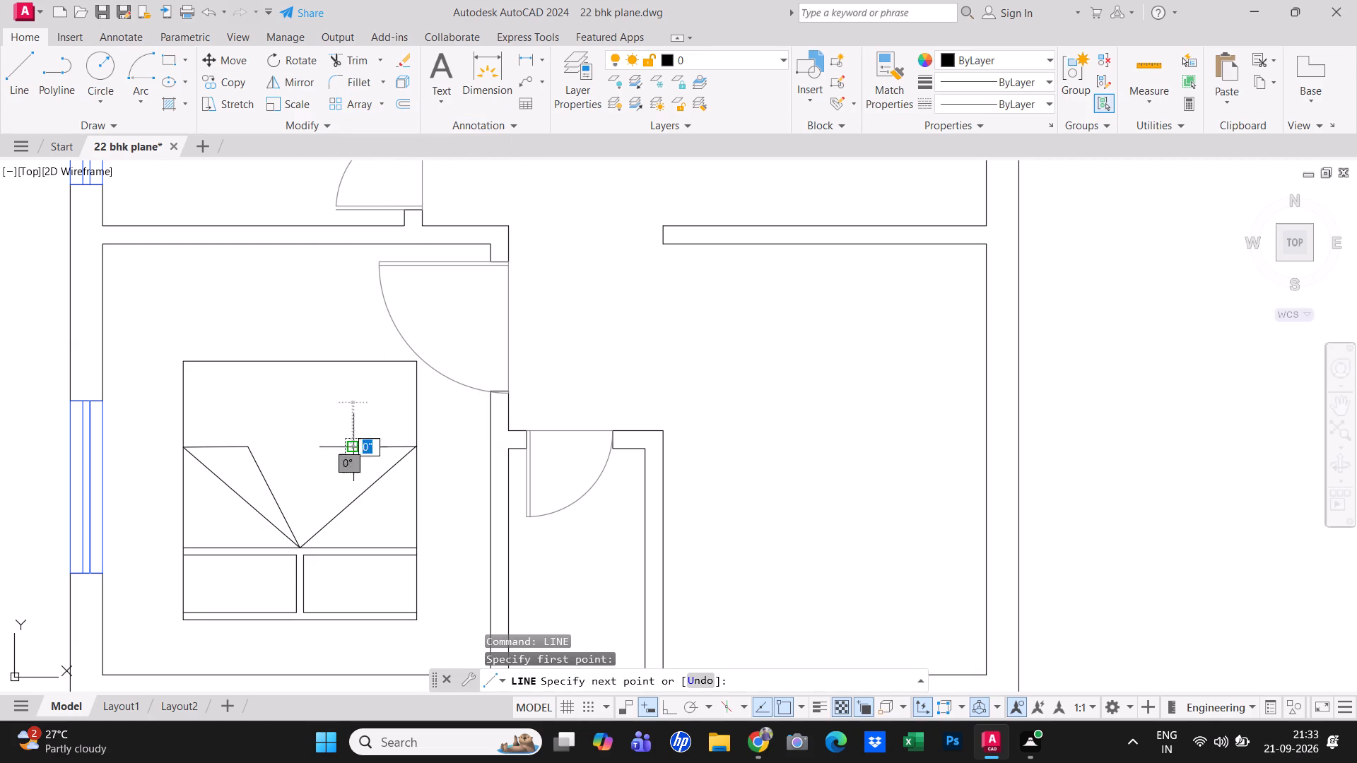
left_click(300, 549)
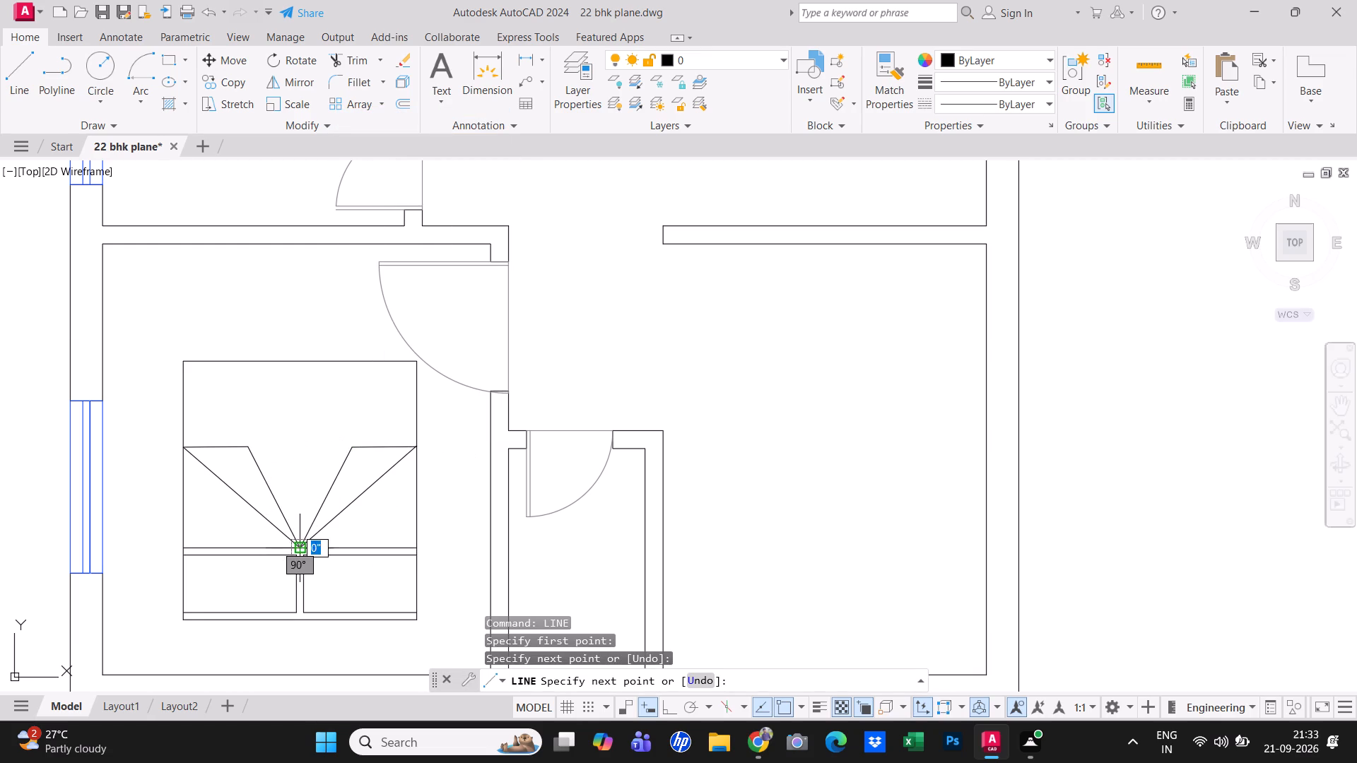
key("Escape")
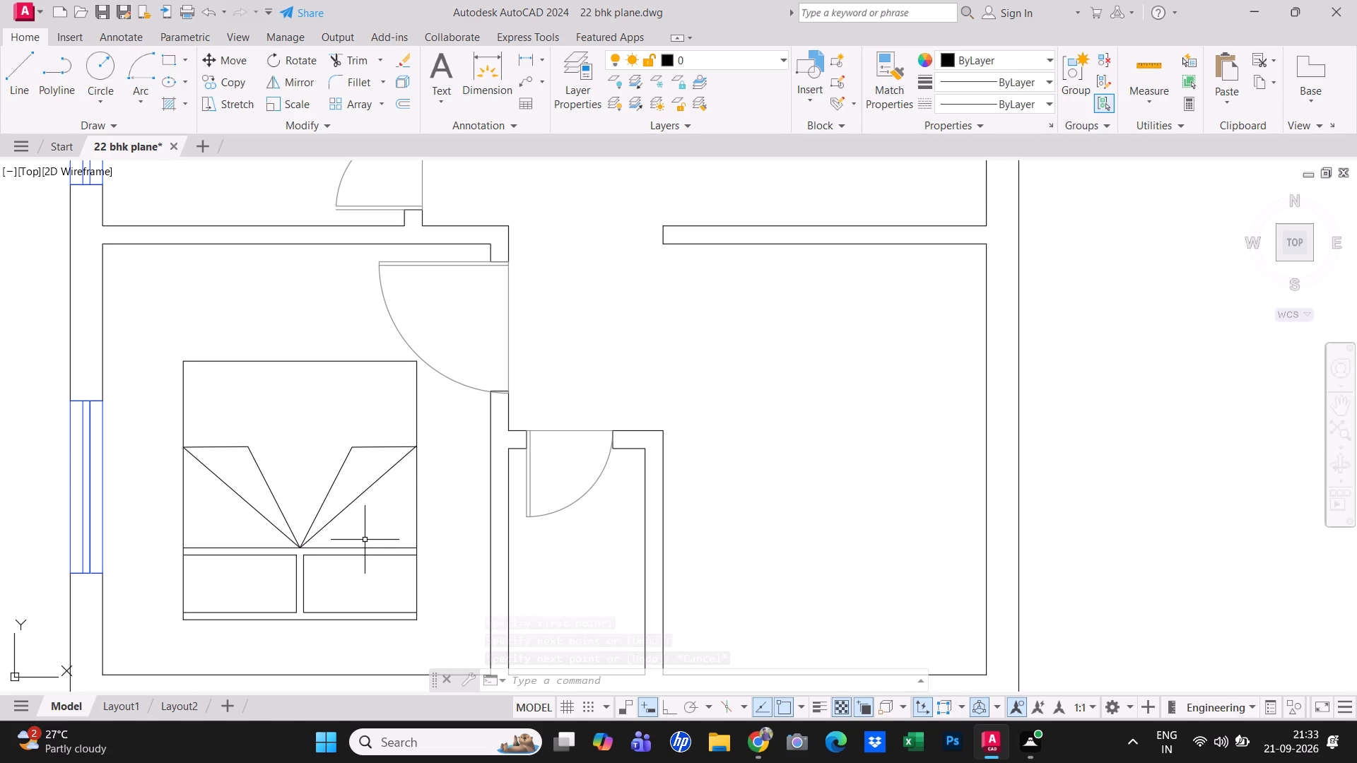
scroll(377, 463, "up", 1)
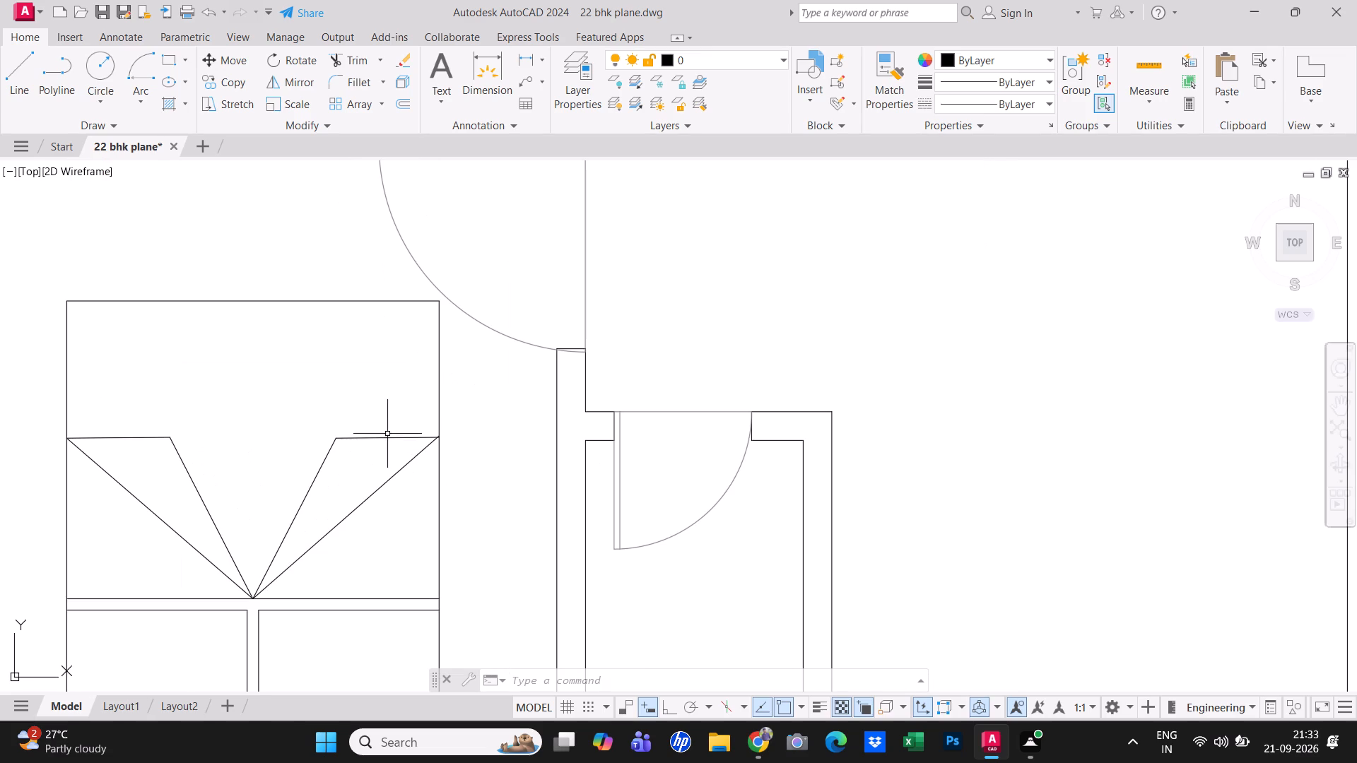
Group the outline, pillows and blanket folds of the lower-left bedroom's bed into one object.
scroll(387, 434, "up", 1)
scroll(387, 432, "down", 3)
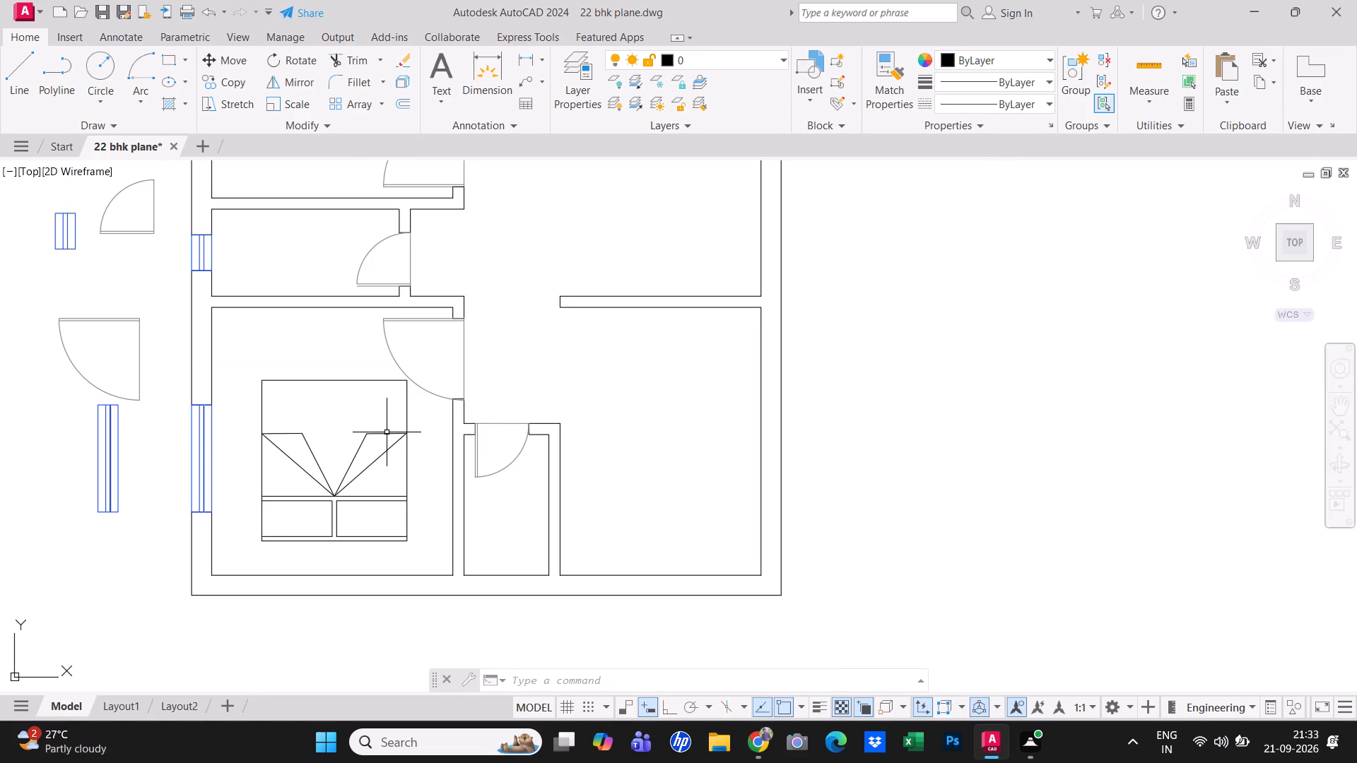
left_click(412, 550)
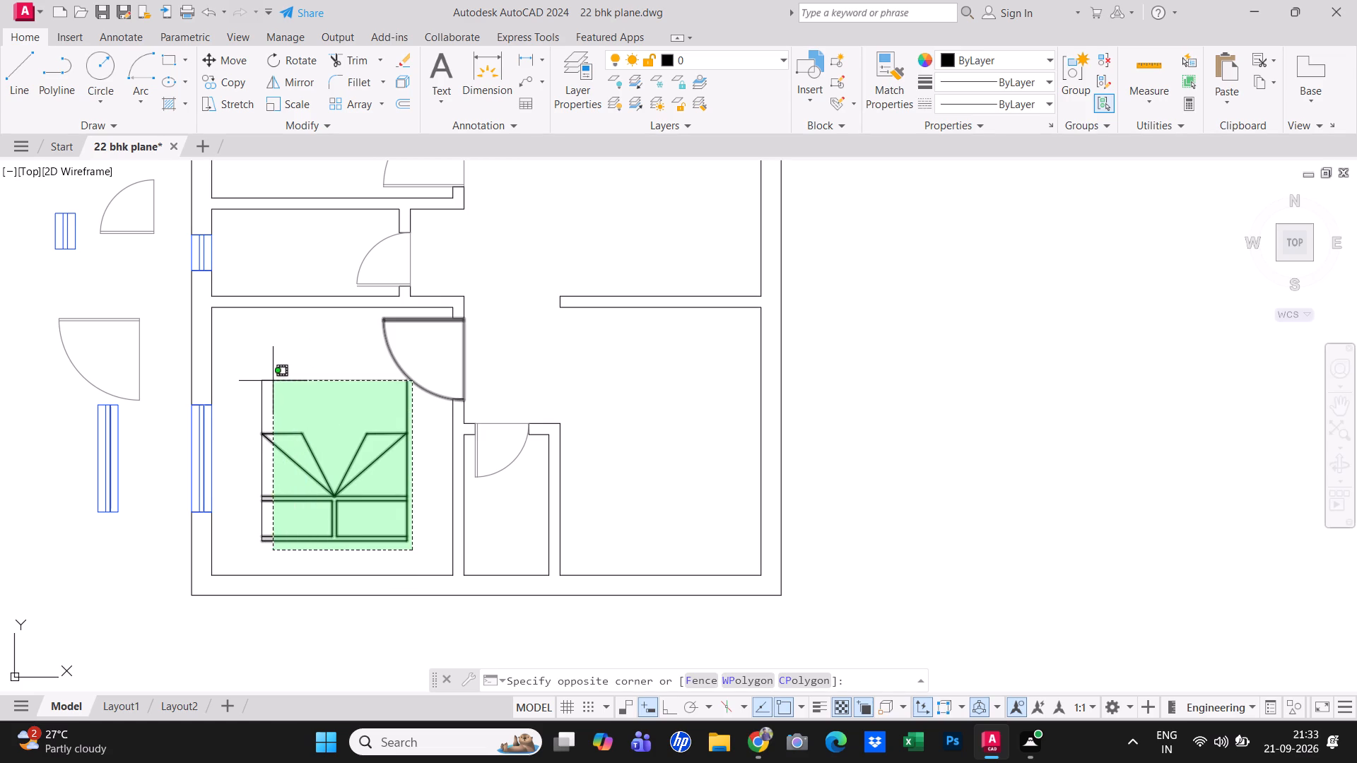
scroll(264, 377, "down", 1)
scroll(264, 377, "up", 2)
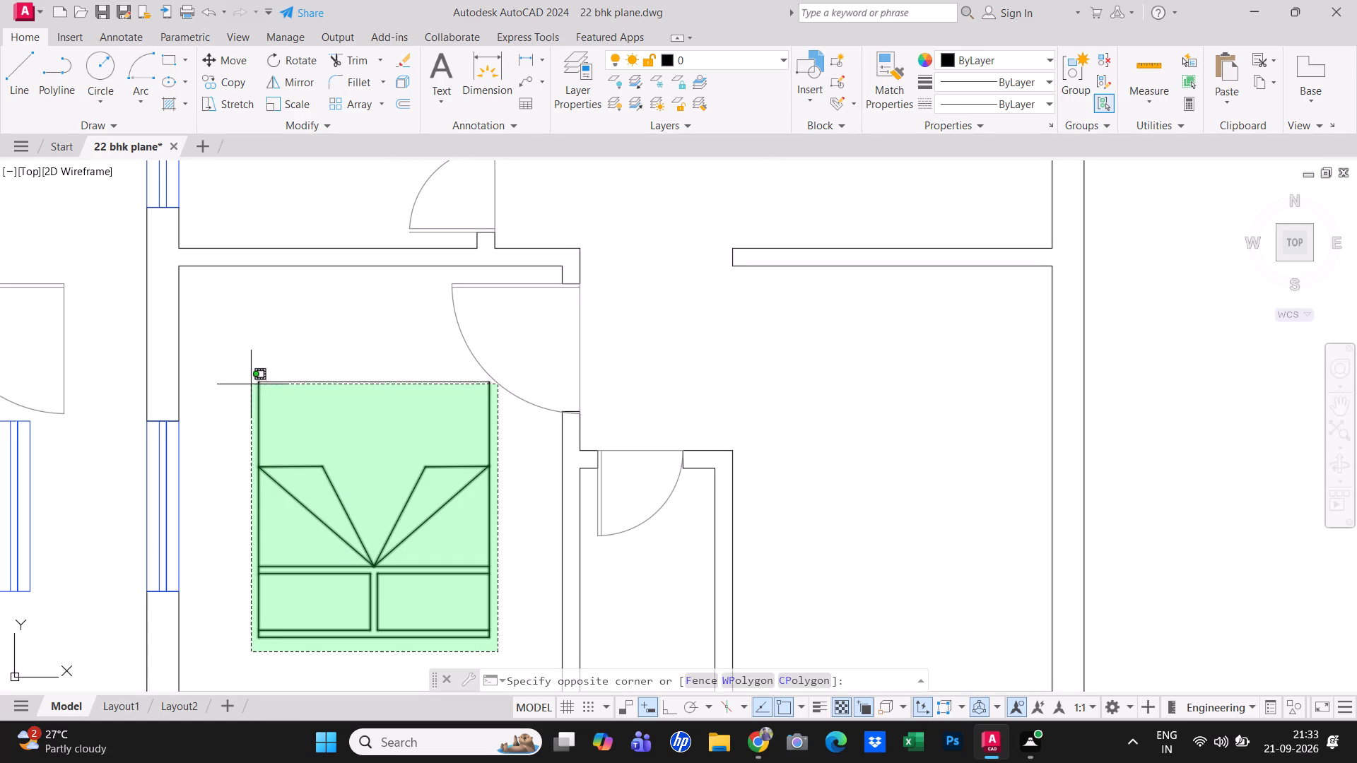
left_click(235, 396)
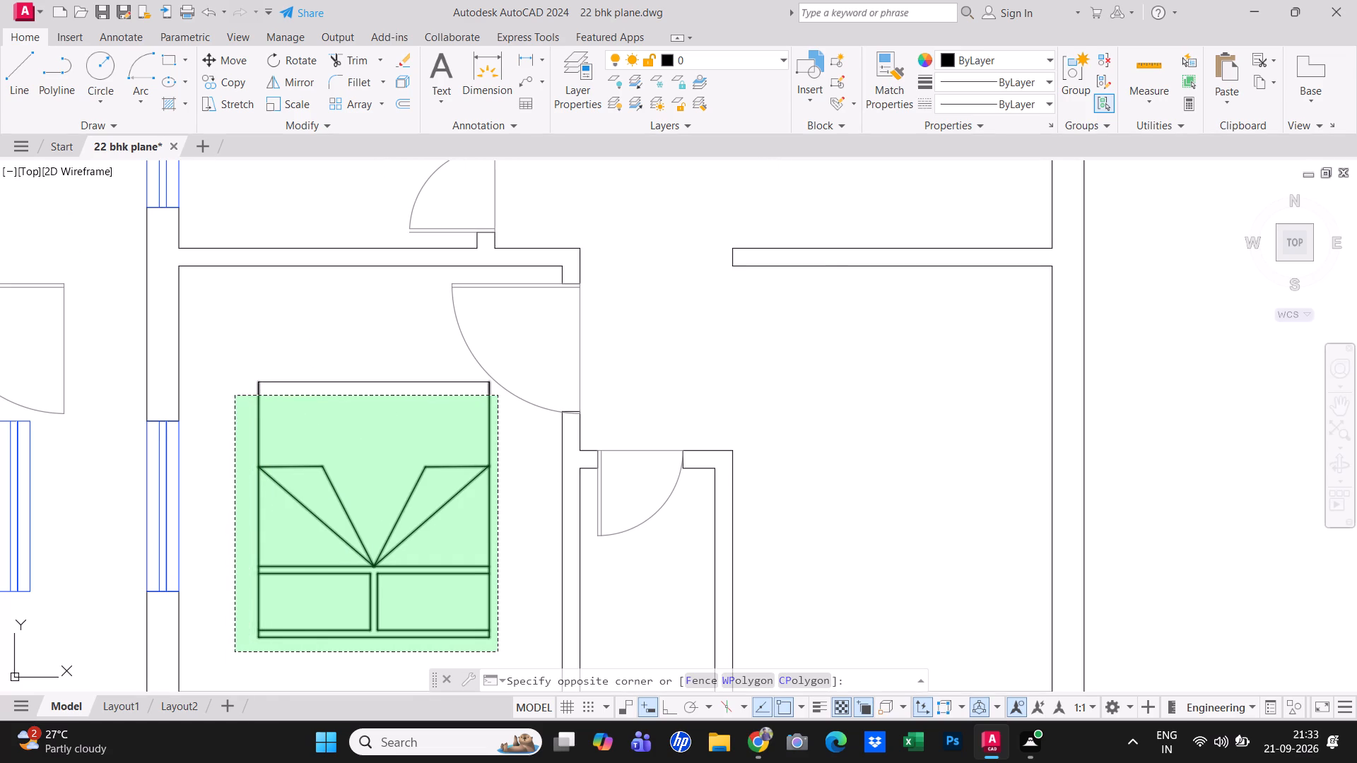
left_click(297, 381)
type("g")
key("space")
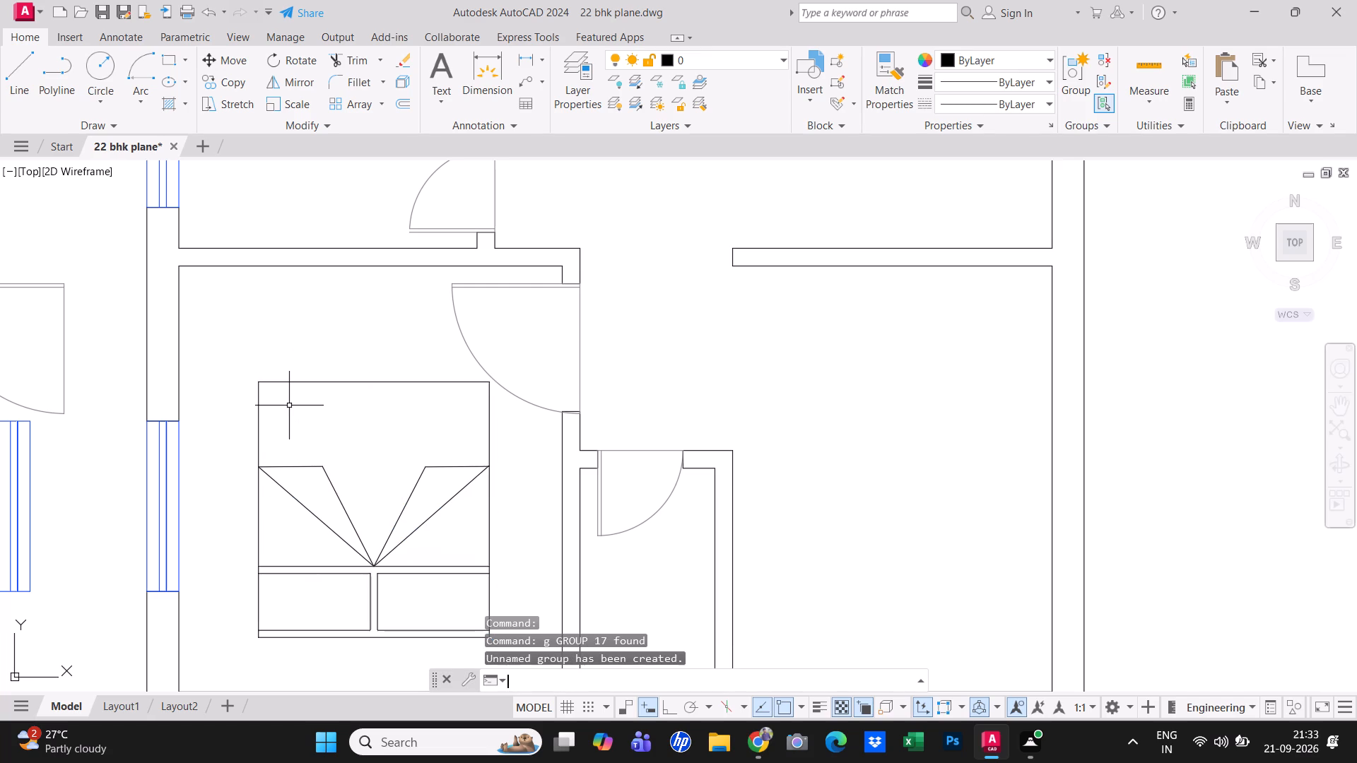
Copy the grouped bed to the clipboard and paste it outside the plan, west of the upper-left bedroom.
scroll(358, 494, "down", 1)
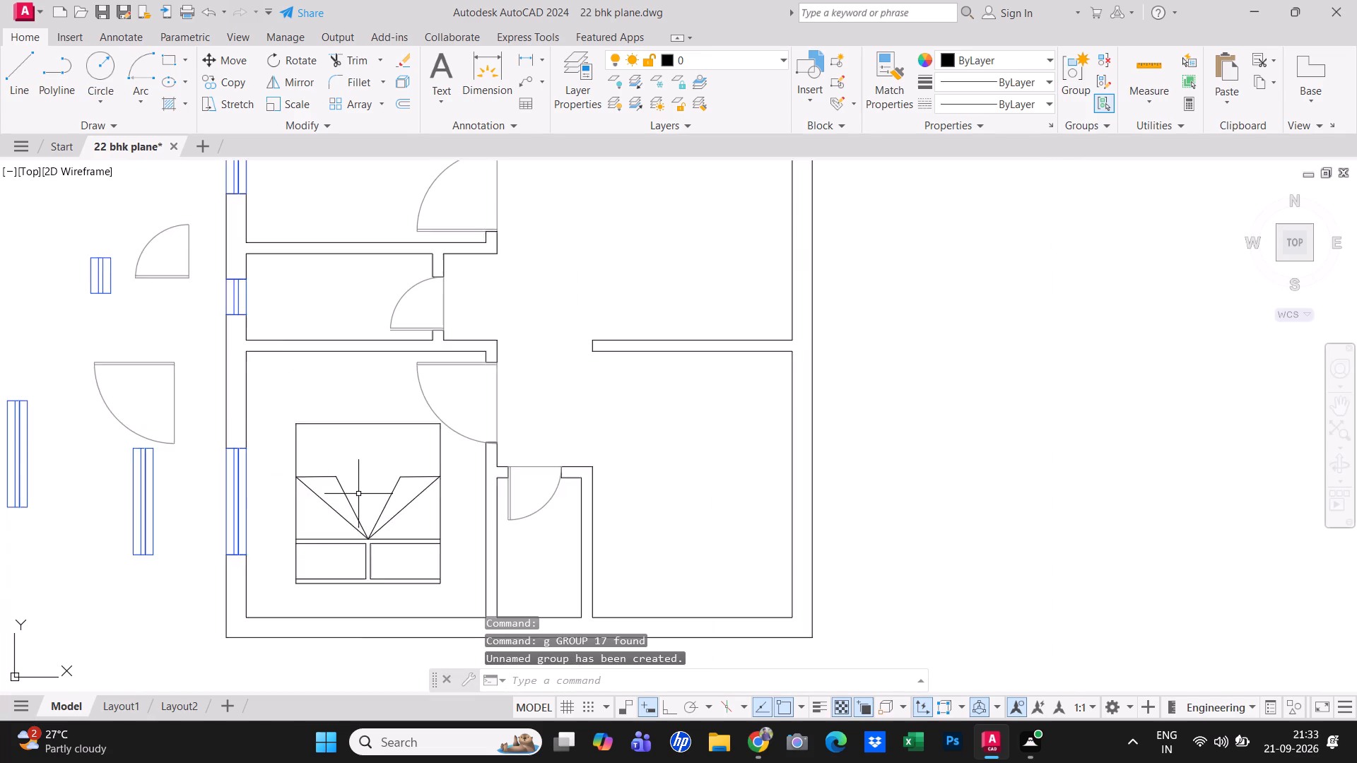
scroll(358, 494, "down", 3)
scroll(382, 526, "up", 1)
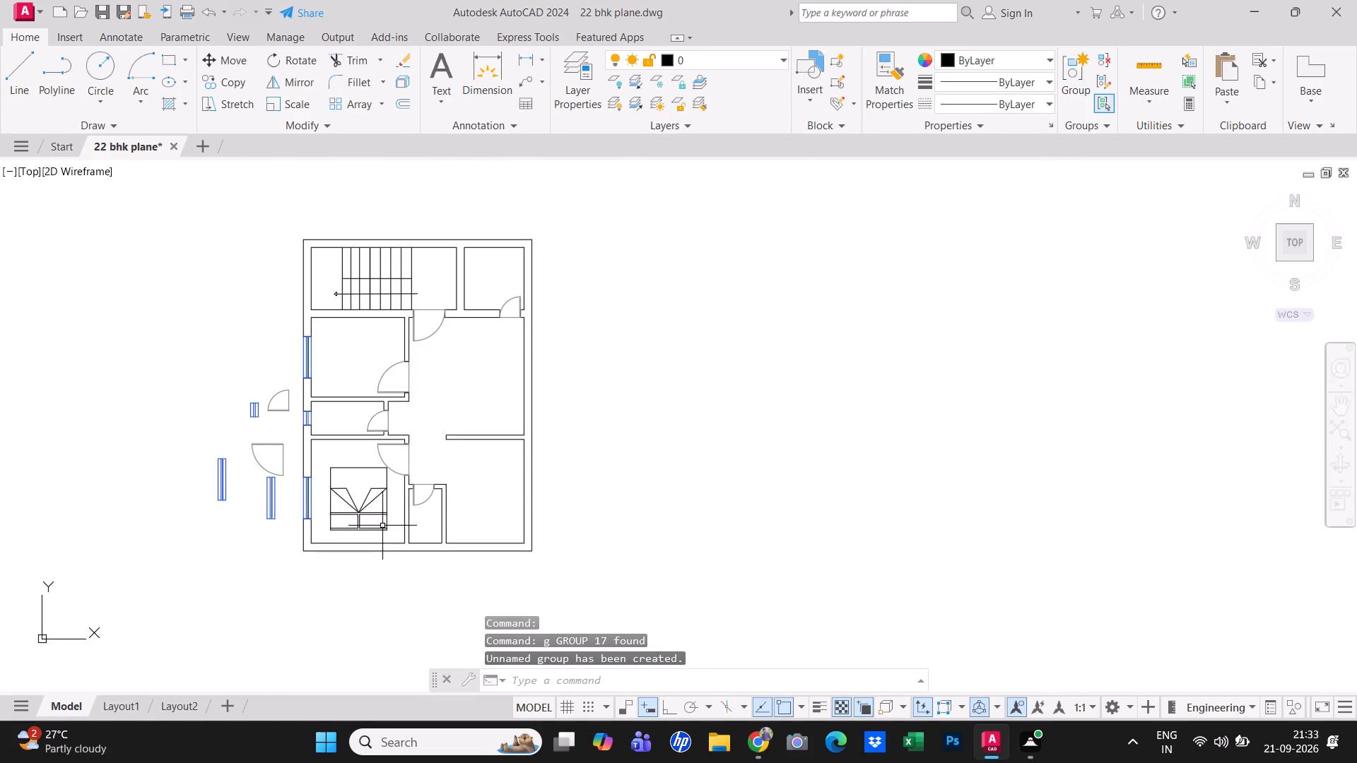
scroll(365, 480, "up", 2)
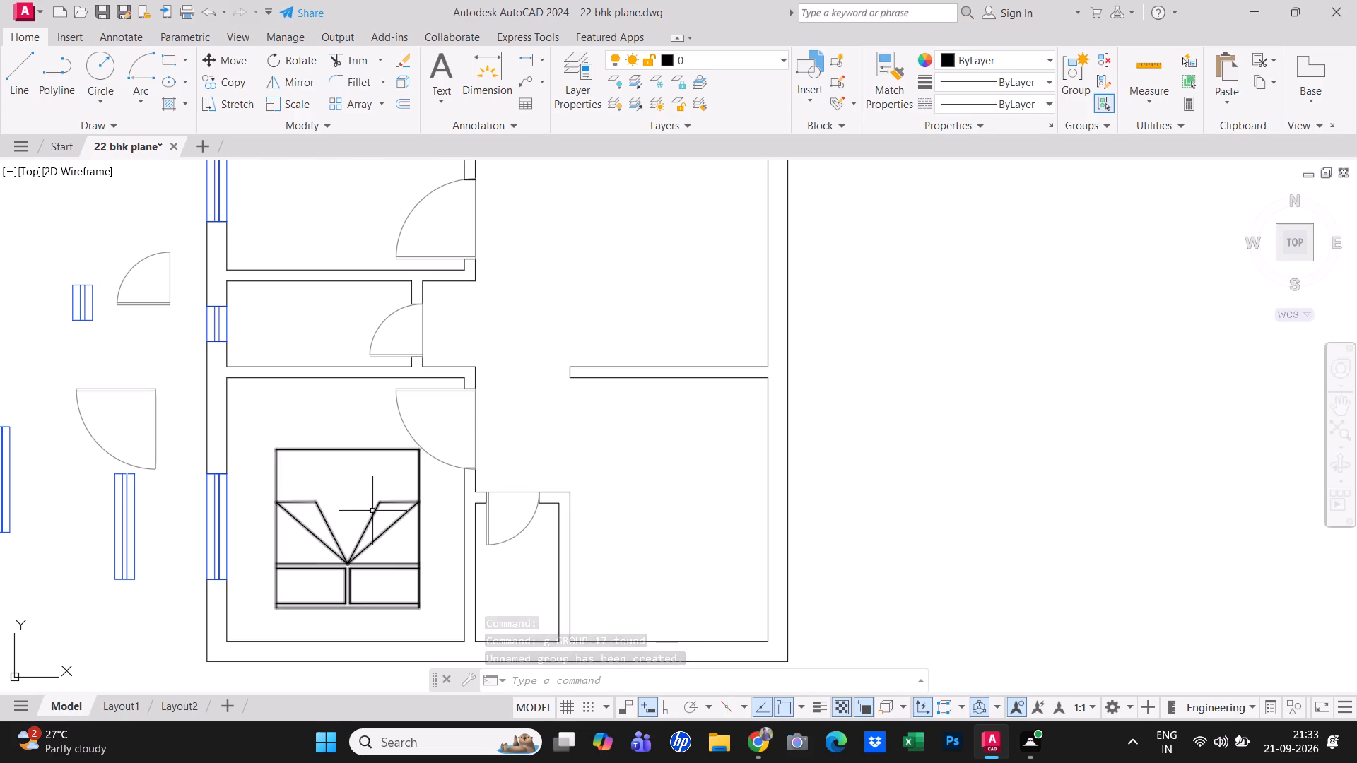
left_click(372, 510)
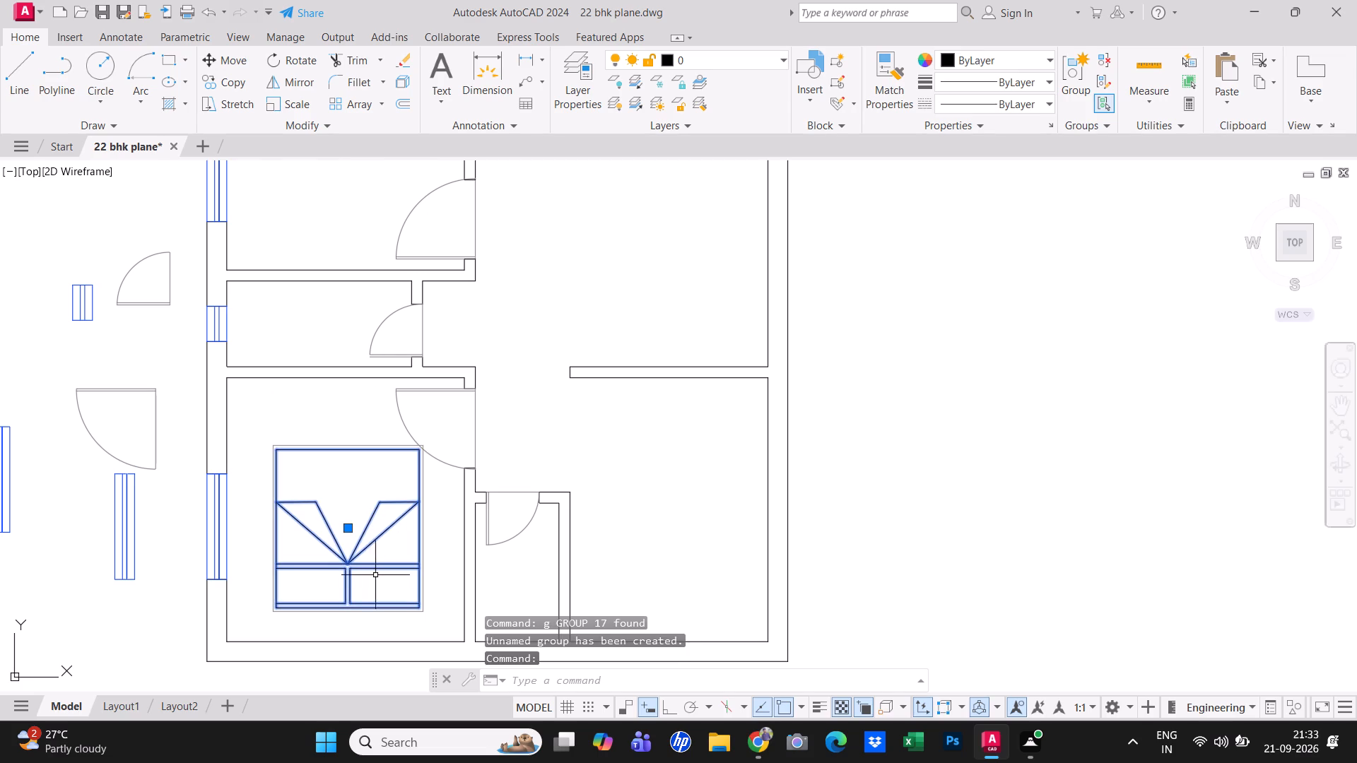
key("ctrl+c")
middle_click_drag(386, 475, 377, 585)
scroll(386, 483, "down", 1)
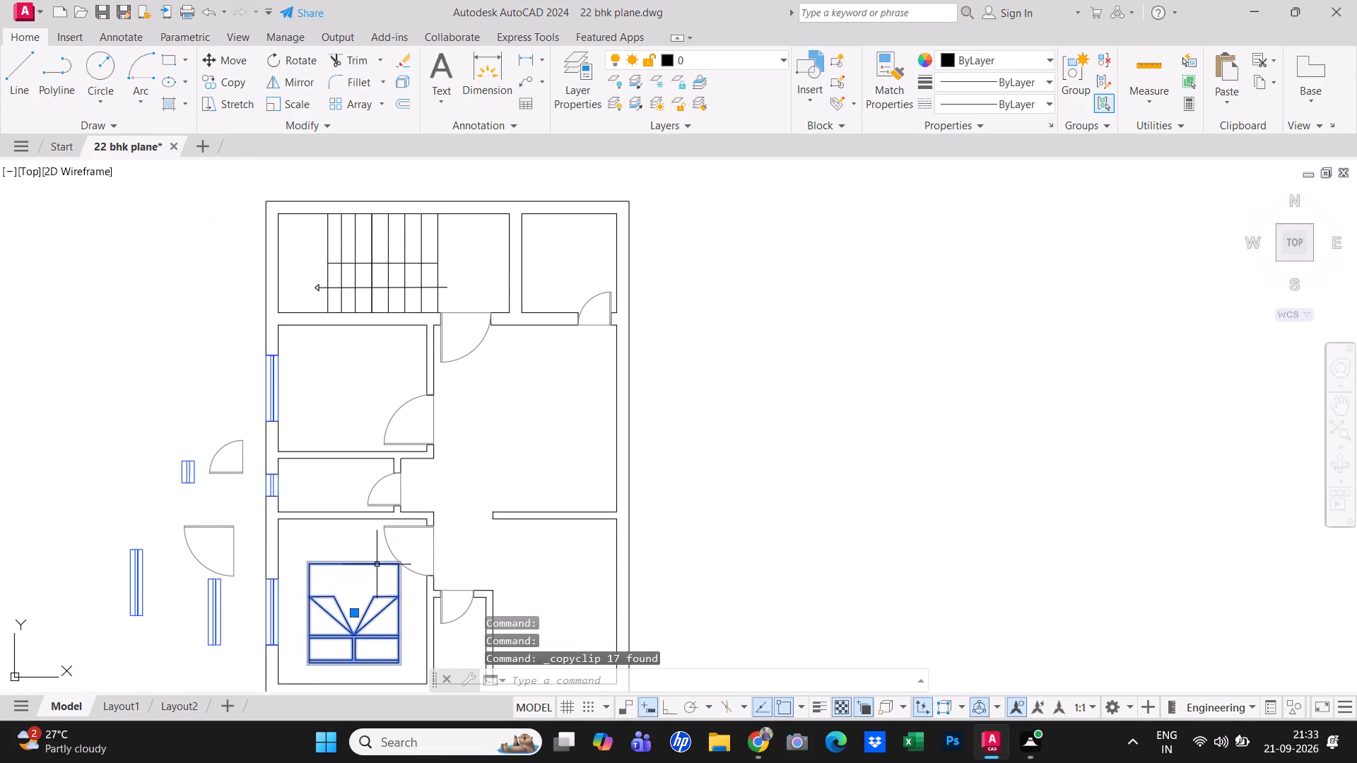
key("ctrl+v")
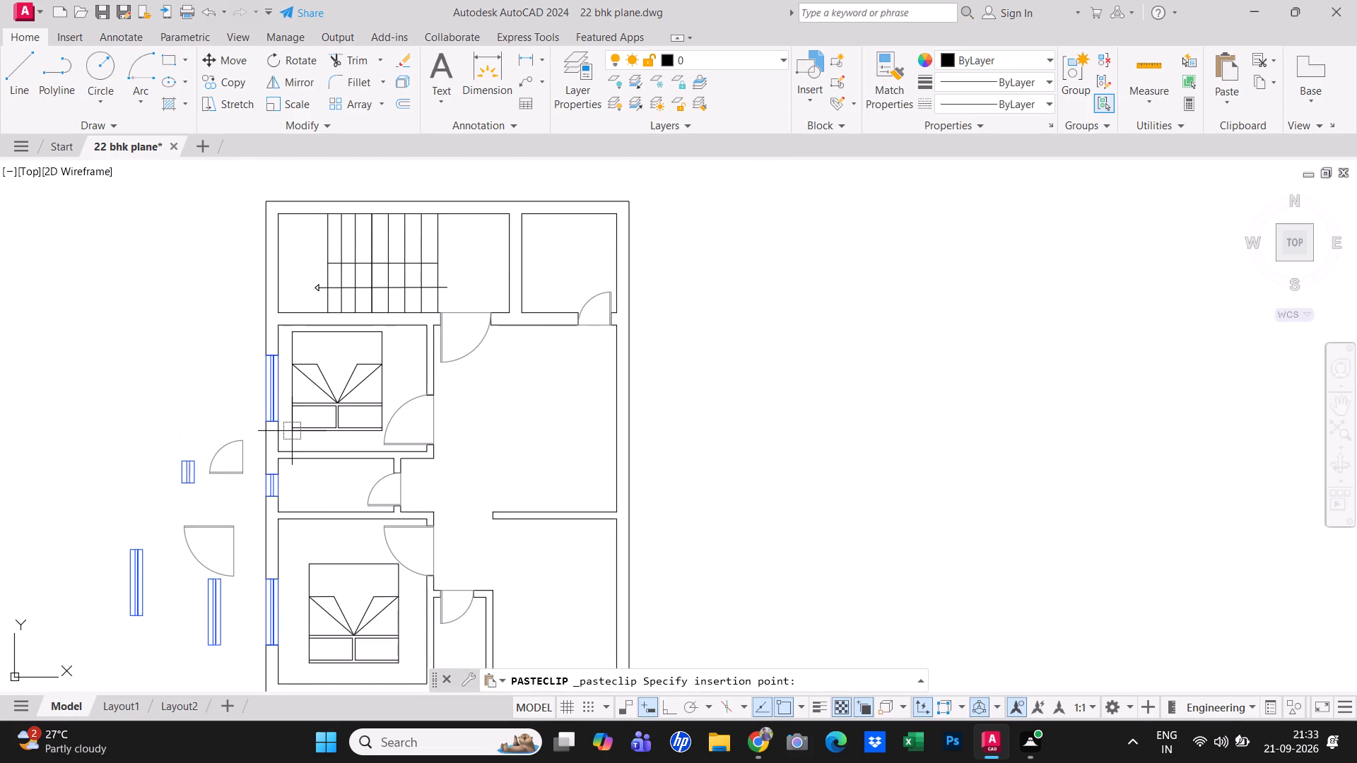
left_click(98, 401)
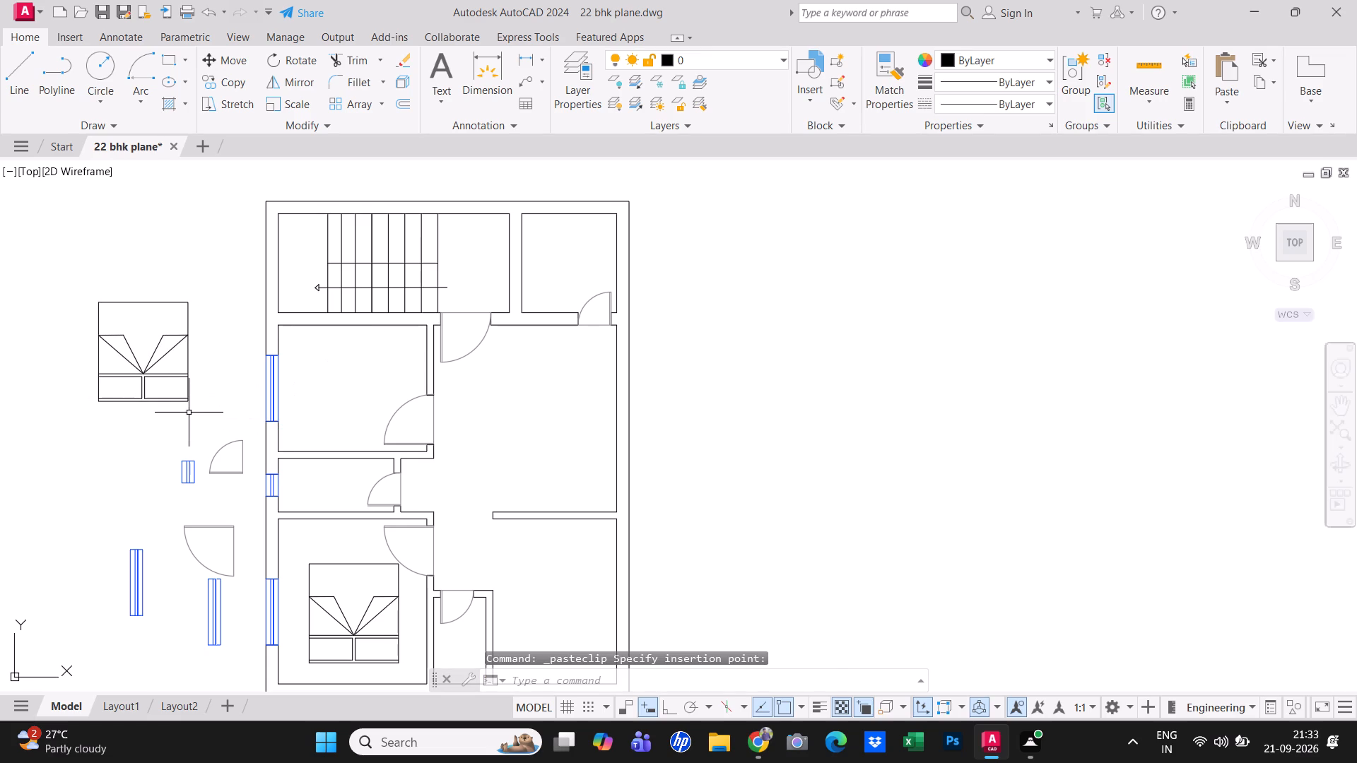
Group all the lines of the pasted bed outside the plan into one object.
left_click(190, 413)
left_click(157, 357)
key("Escape")
left_click(192, 413)
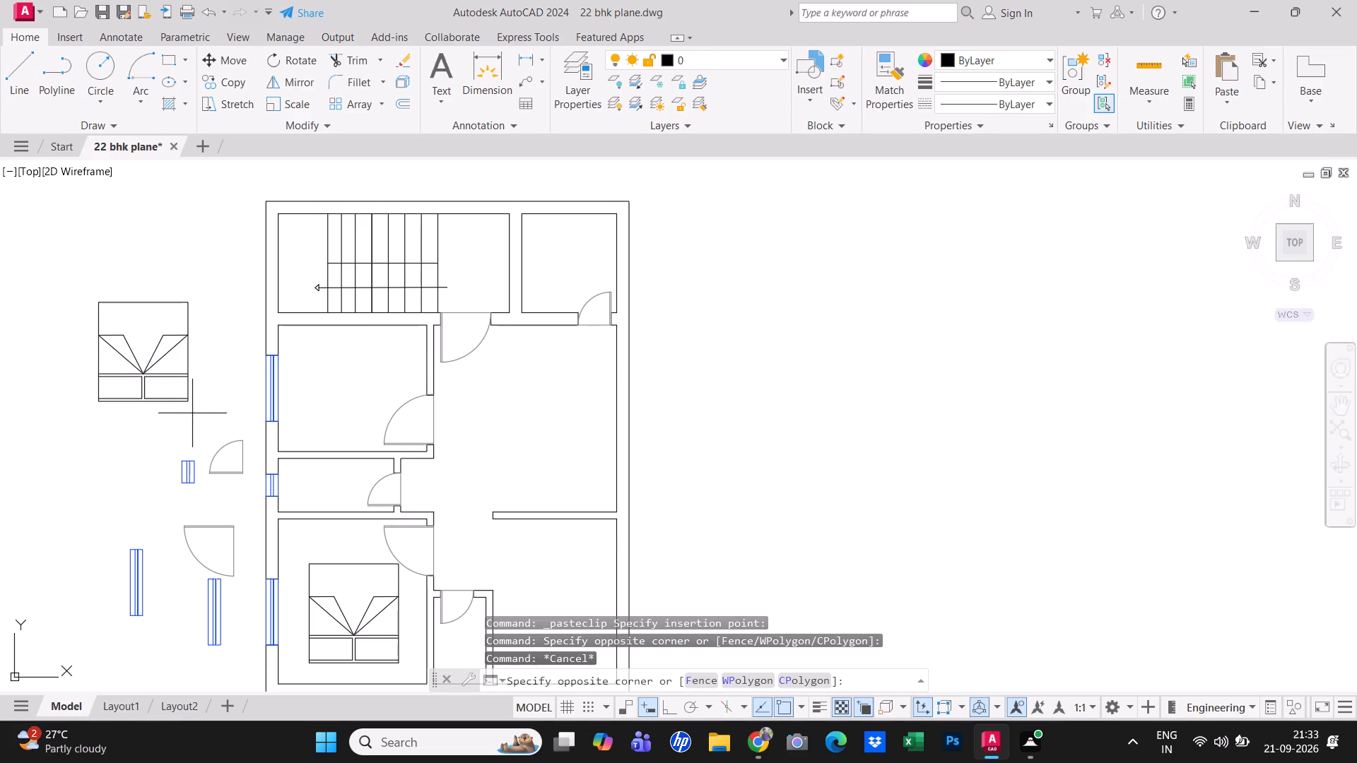
left_click(87, 278)
type("g")
key("space")
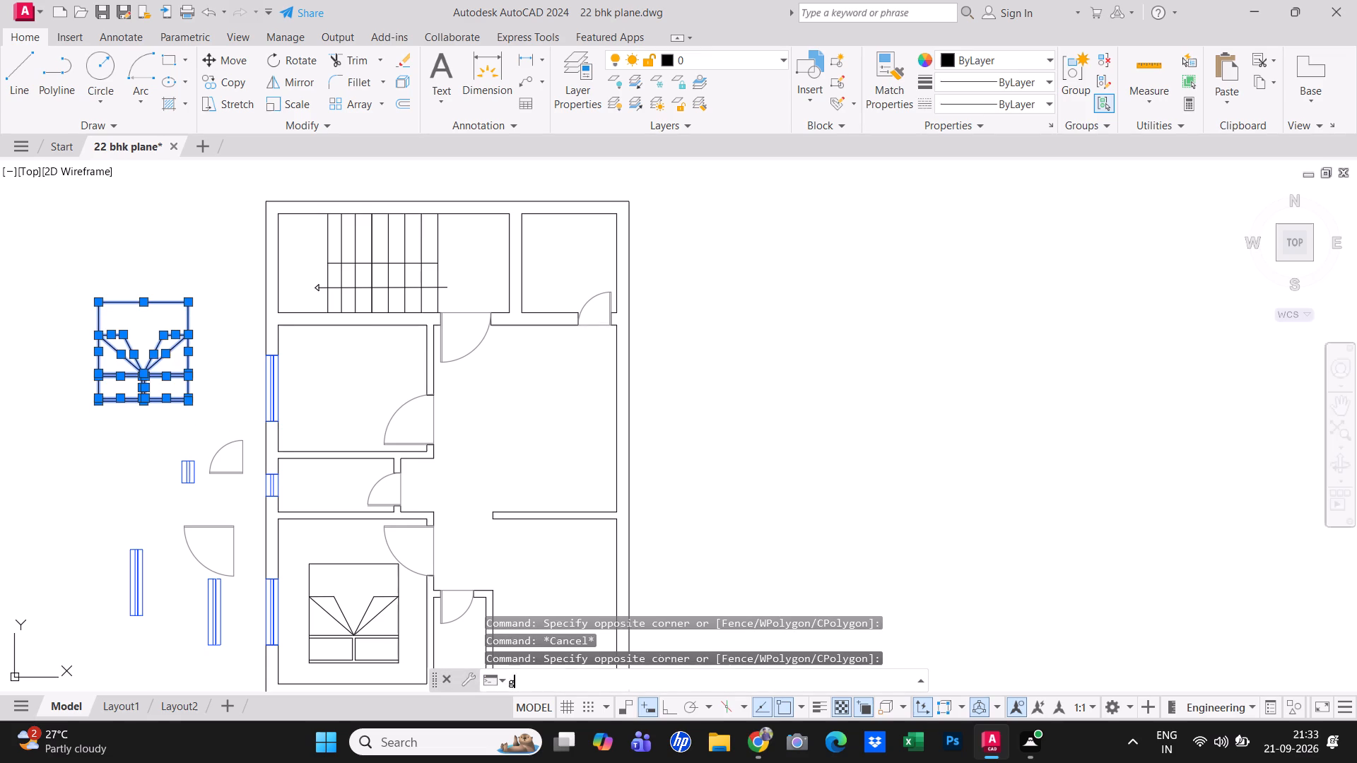
key("Escape")
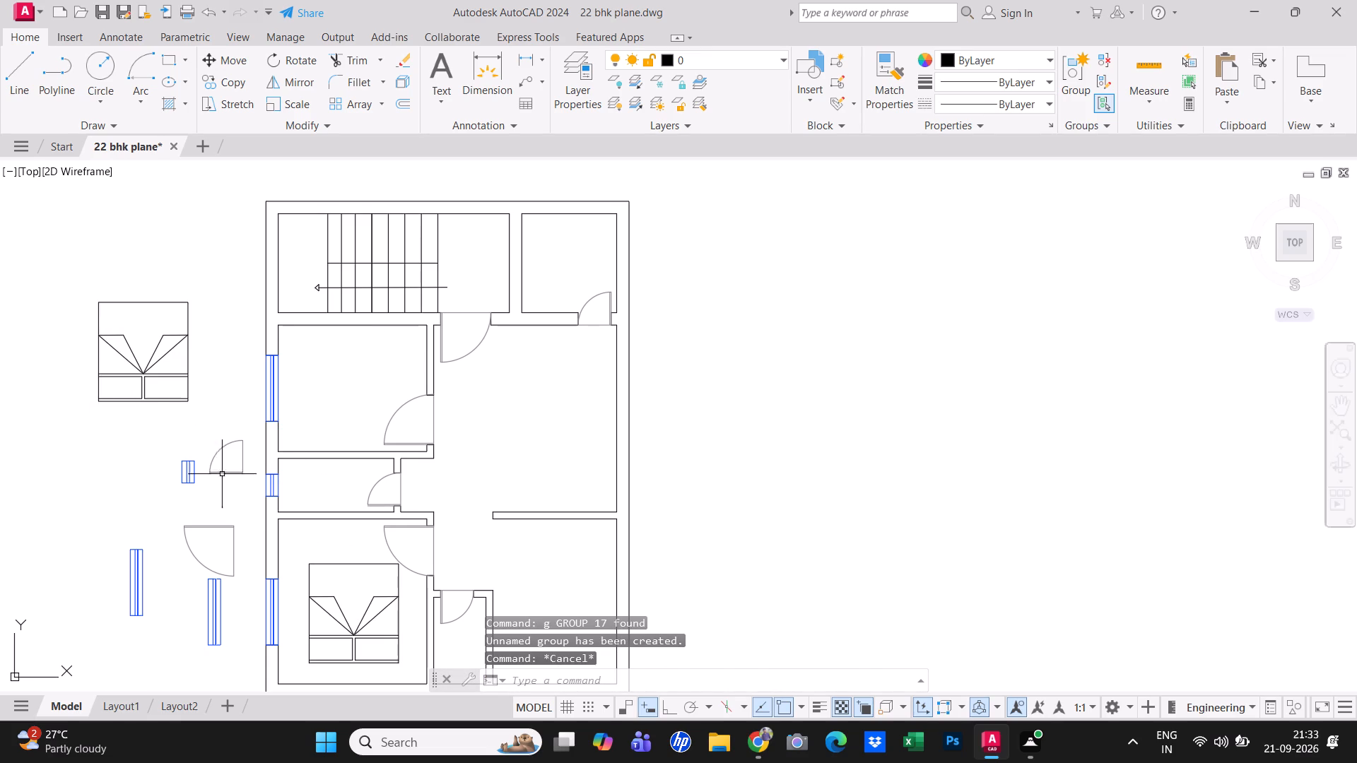
Mirror the pasted bed about a horizontal line with Ortho on, erasing the source so its pillows face north.
left_click(167, 401)
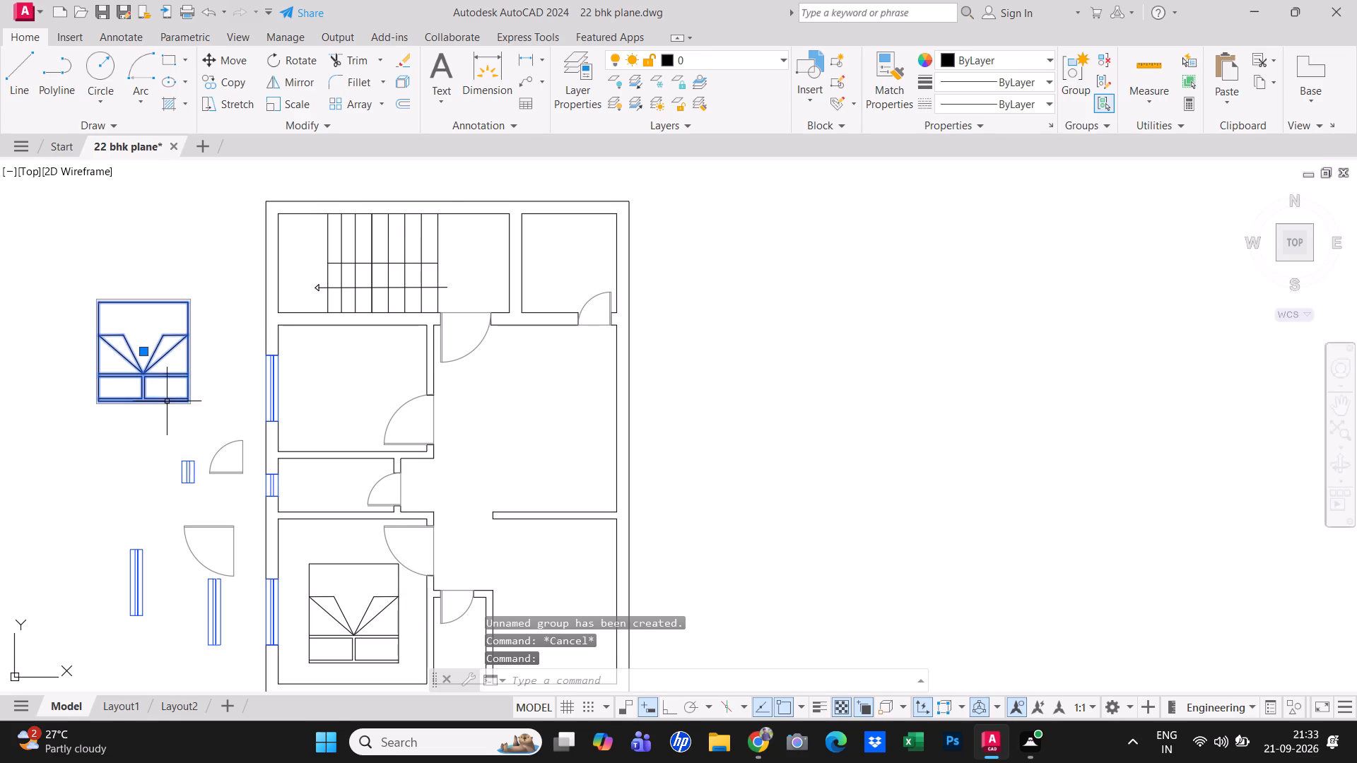
left_click(302, 87)
left_click(141, 317)
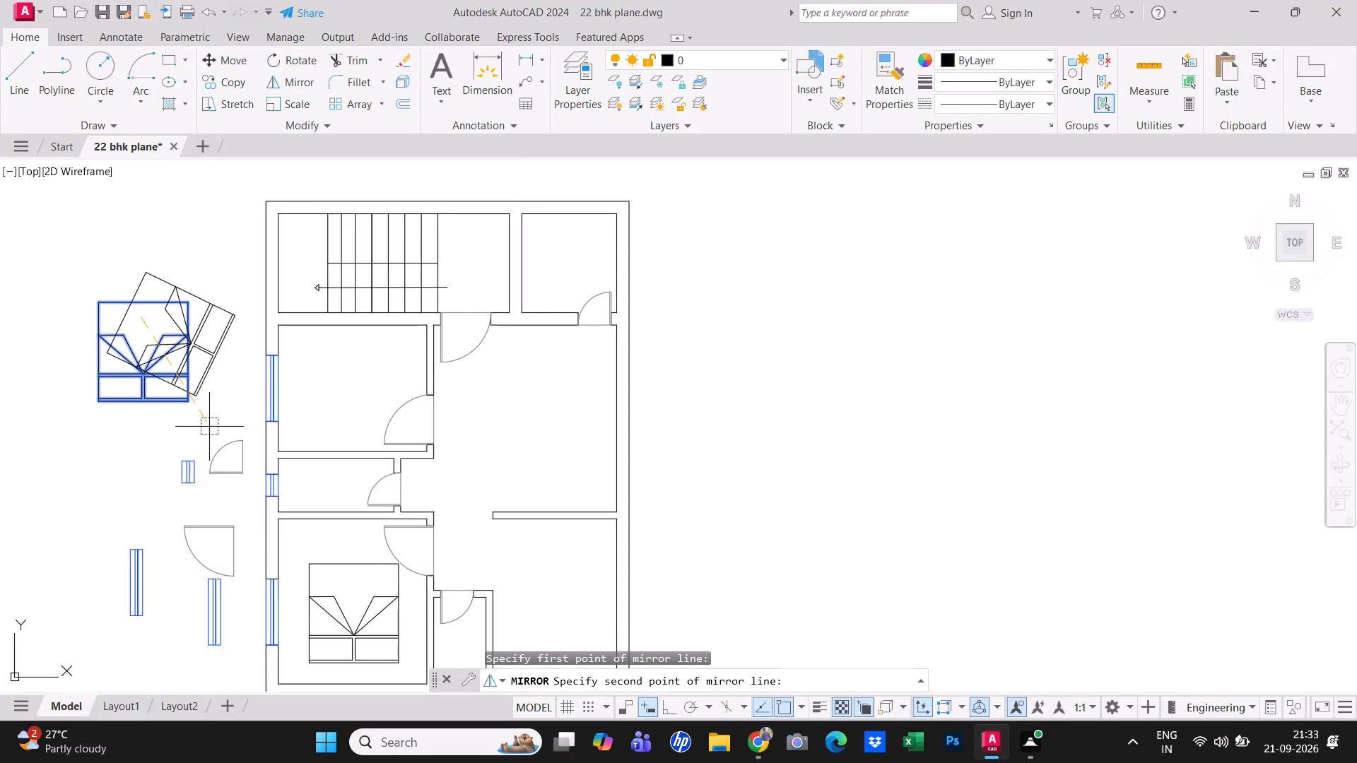
key("ctrl+F8")
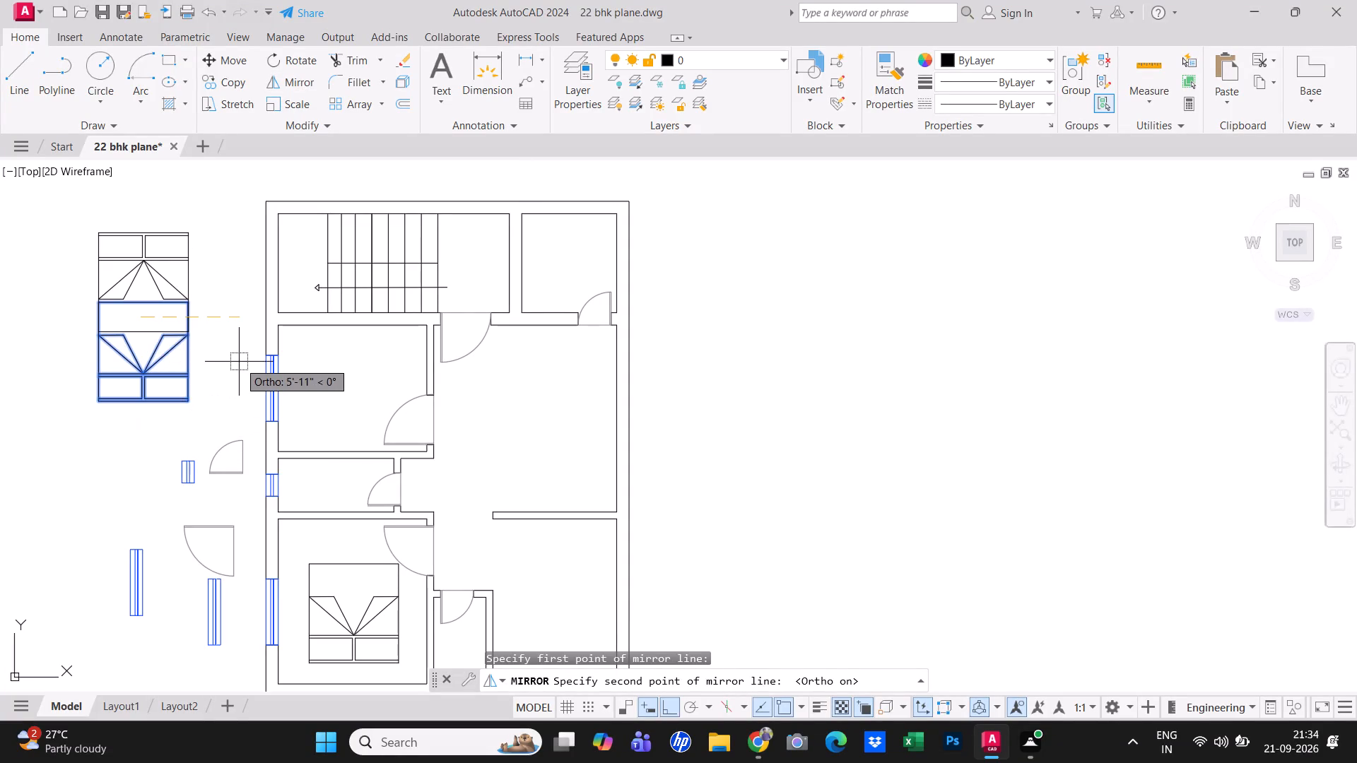
left_click(239, 343)
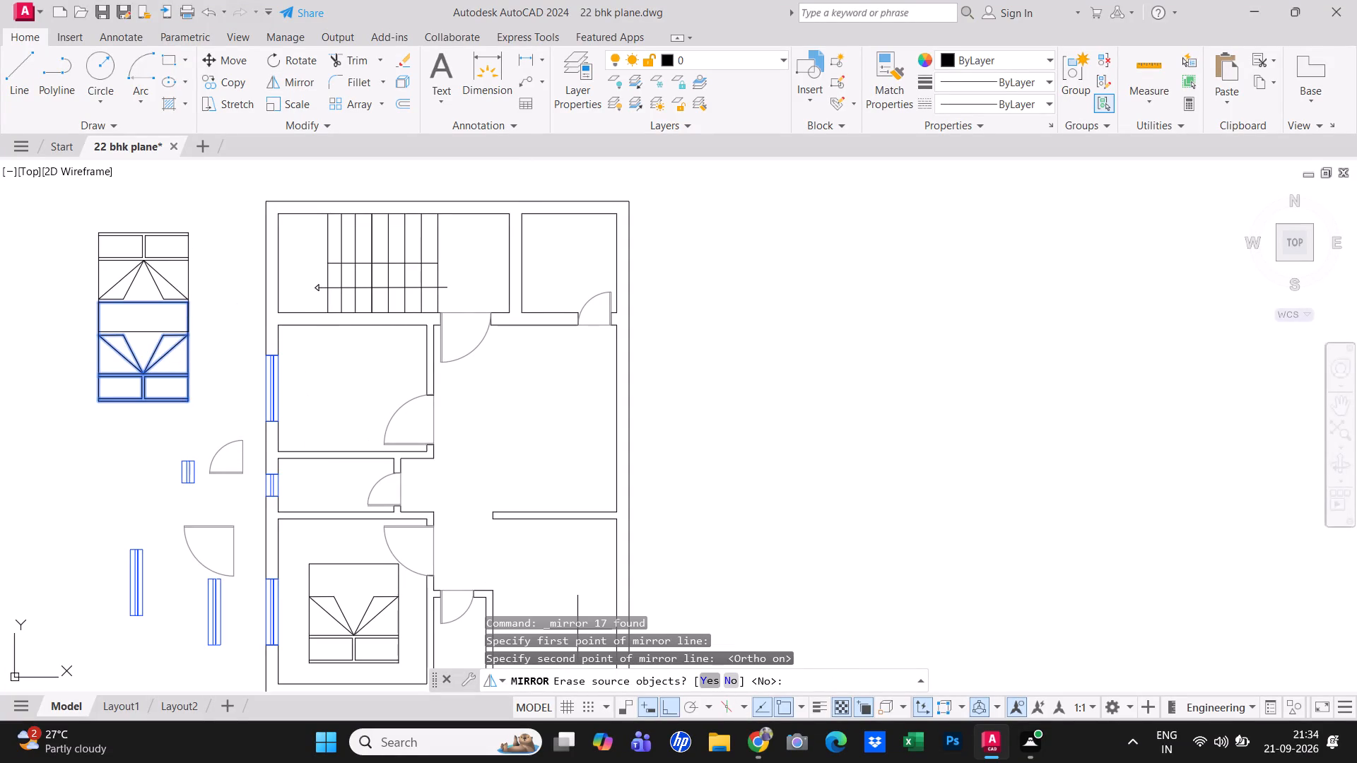
left_click(706, 680)
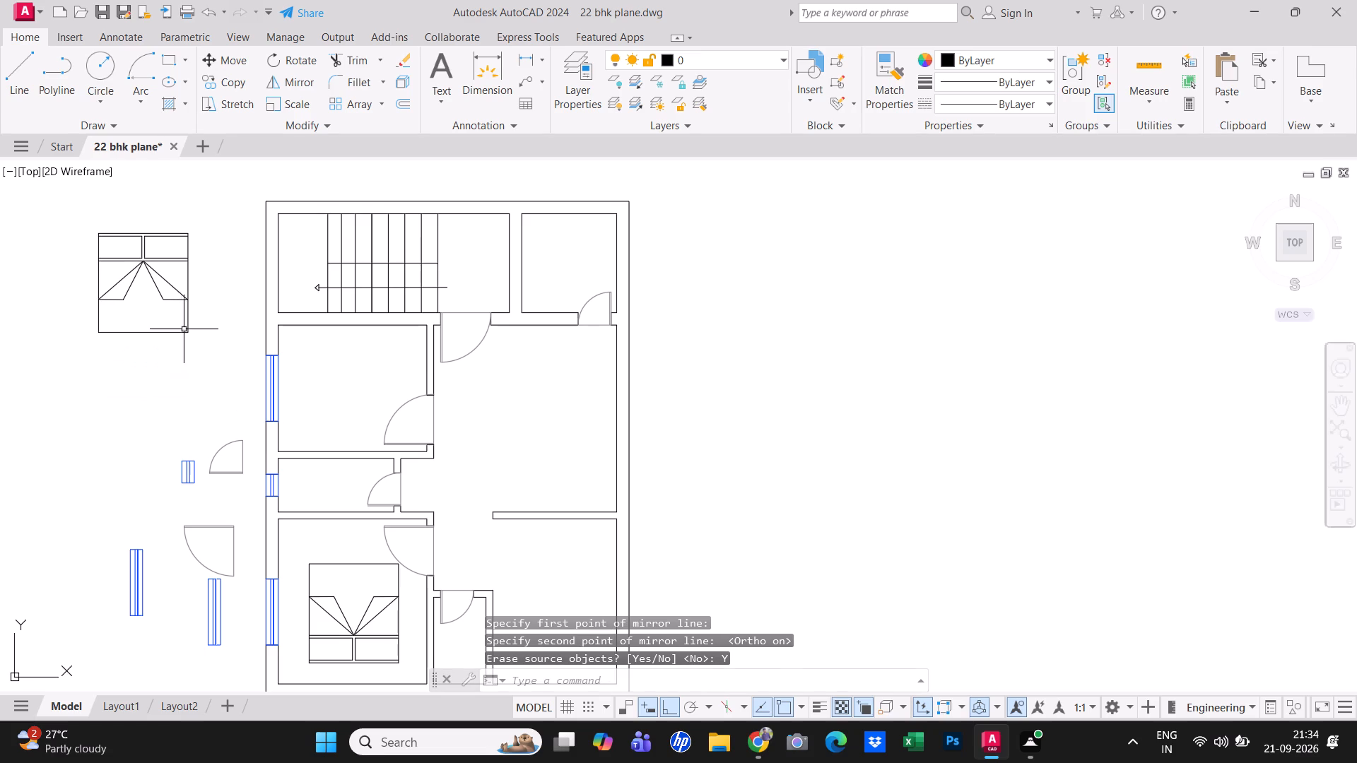
Copy the mirrored bed by its top-left corner into the upper-left bedroom, near the room's northwest corner, with Ortho off.
left_click(187, 333)
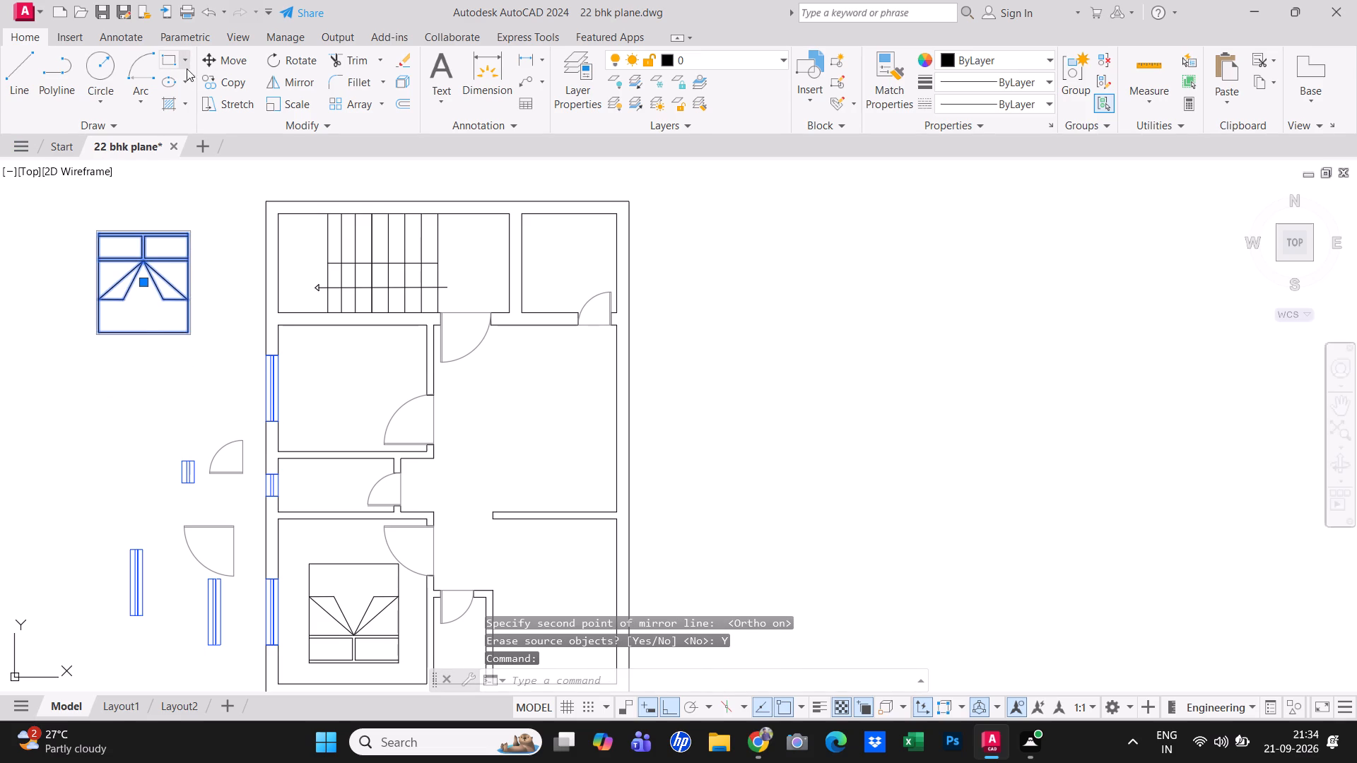
left_click(230, 86)
scroll(120, 222, "up", 1)
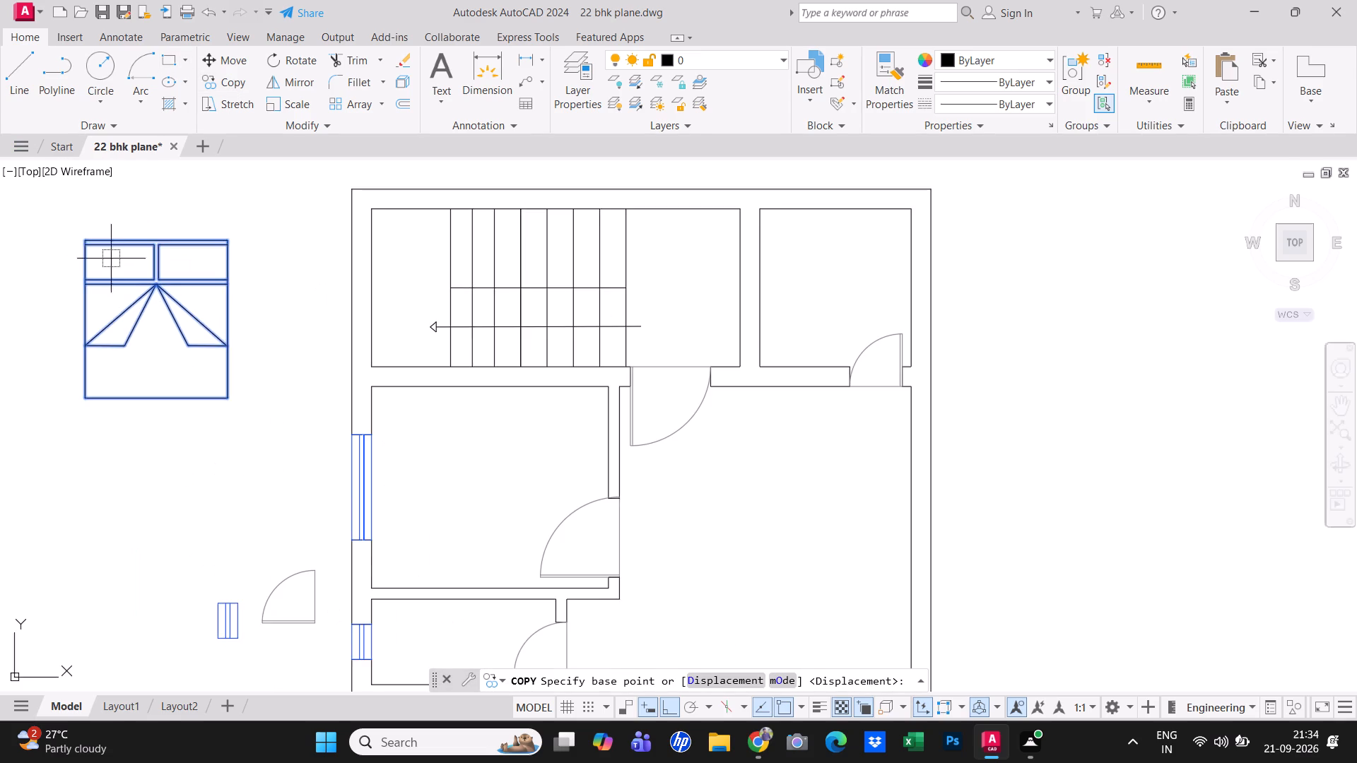
scroll(109, 259, "up", 2)
left_click(44, 208)
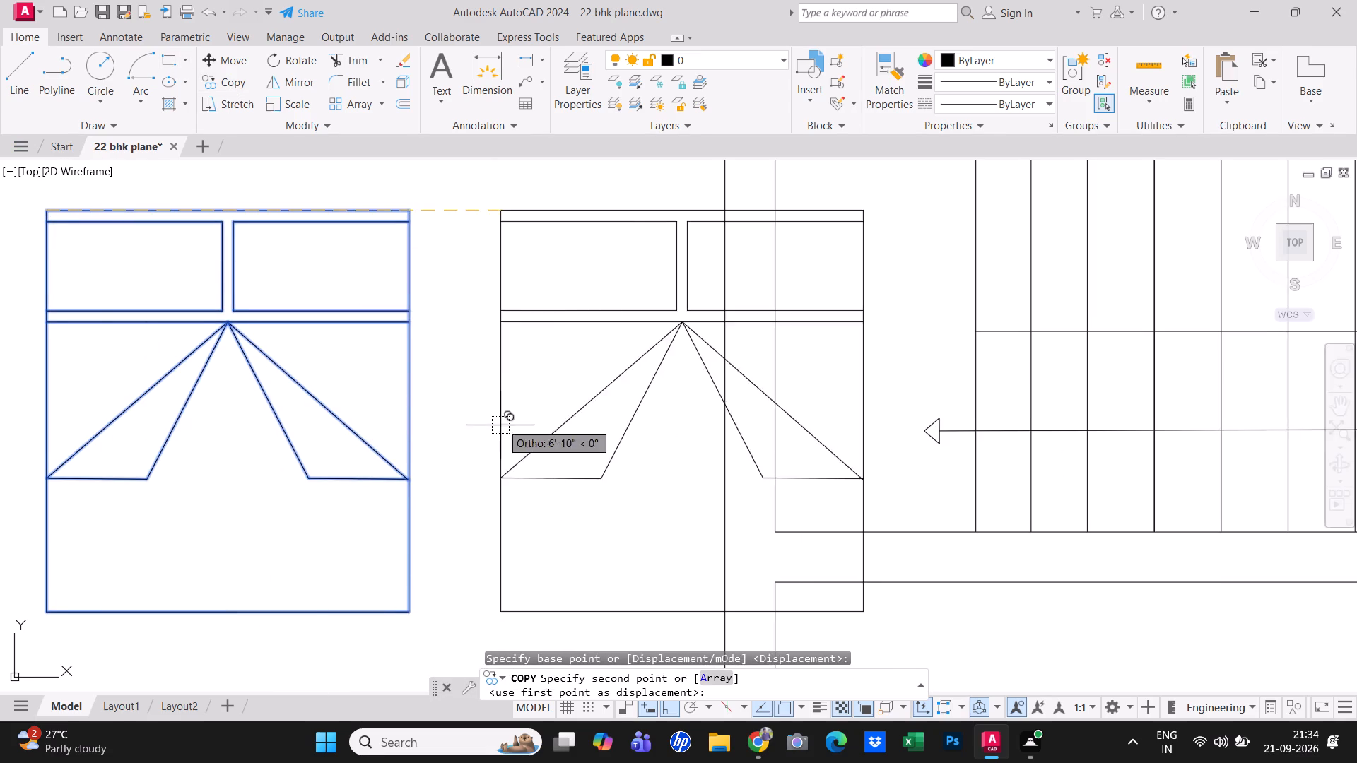
middle_click_drag(500, 427, 435, 410)
scroll(462, 436, "down", 2)
scroll(447, 430, "up", 1)
scroll(442, 422, "down", 2)
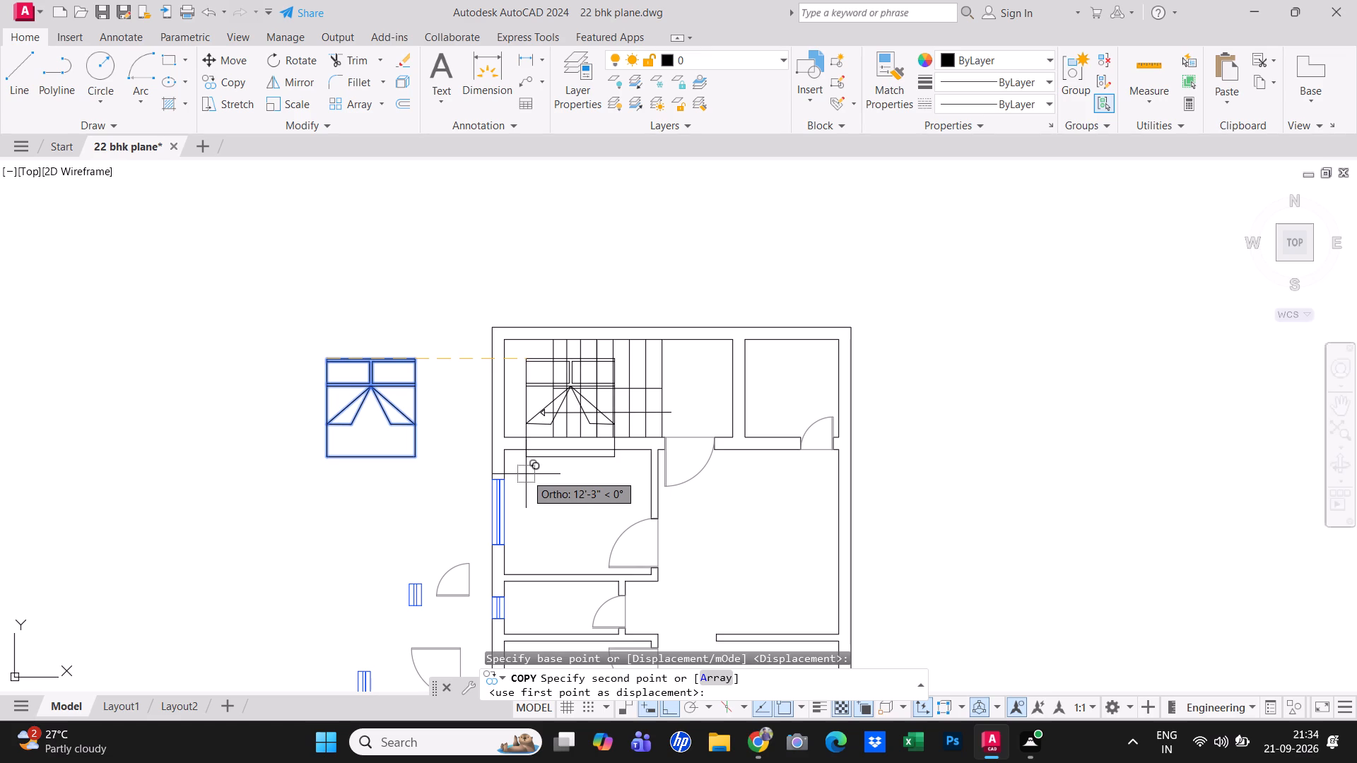
key("ctrl+F8")
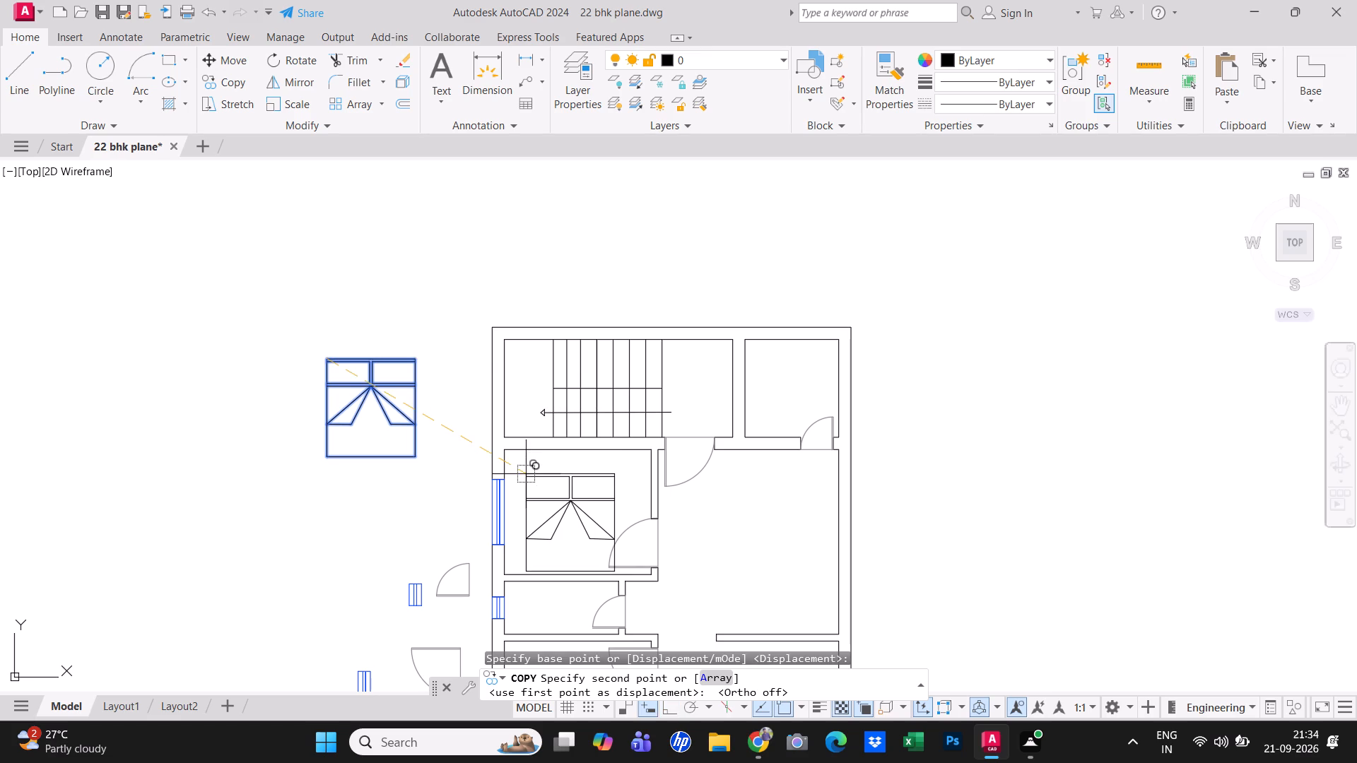
scroll(519, 470, "up", 2)
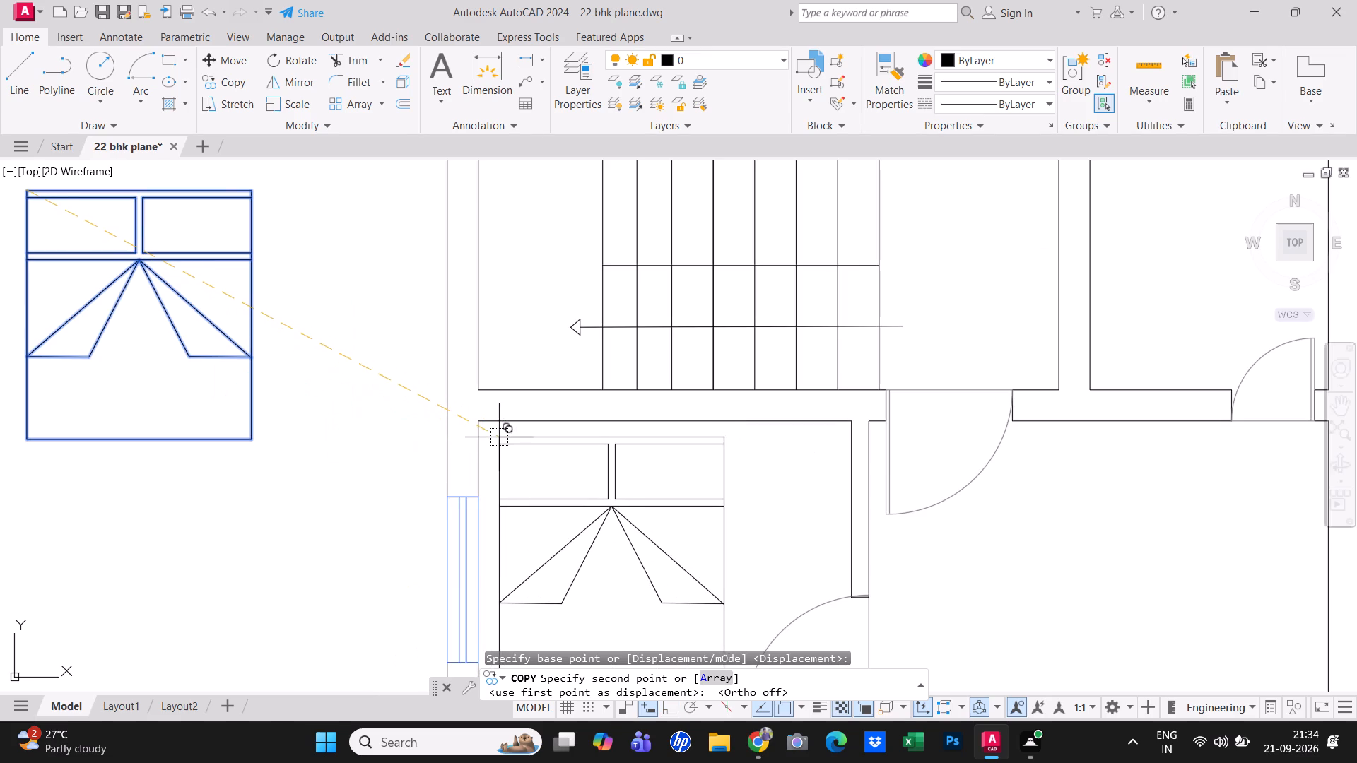
left_click(496, 435)
scroll(585, 380, "down", 2)
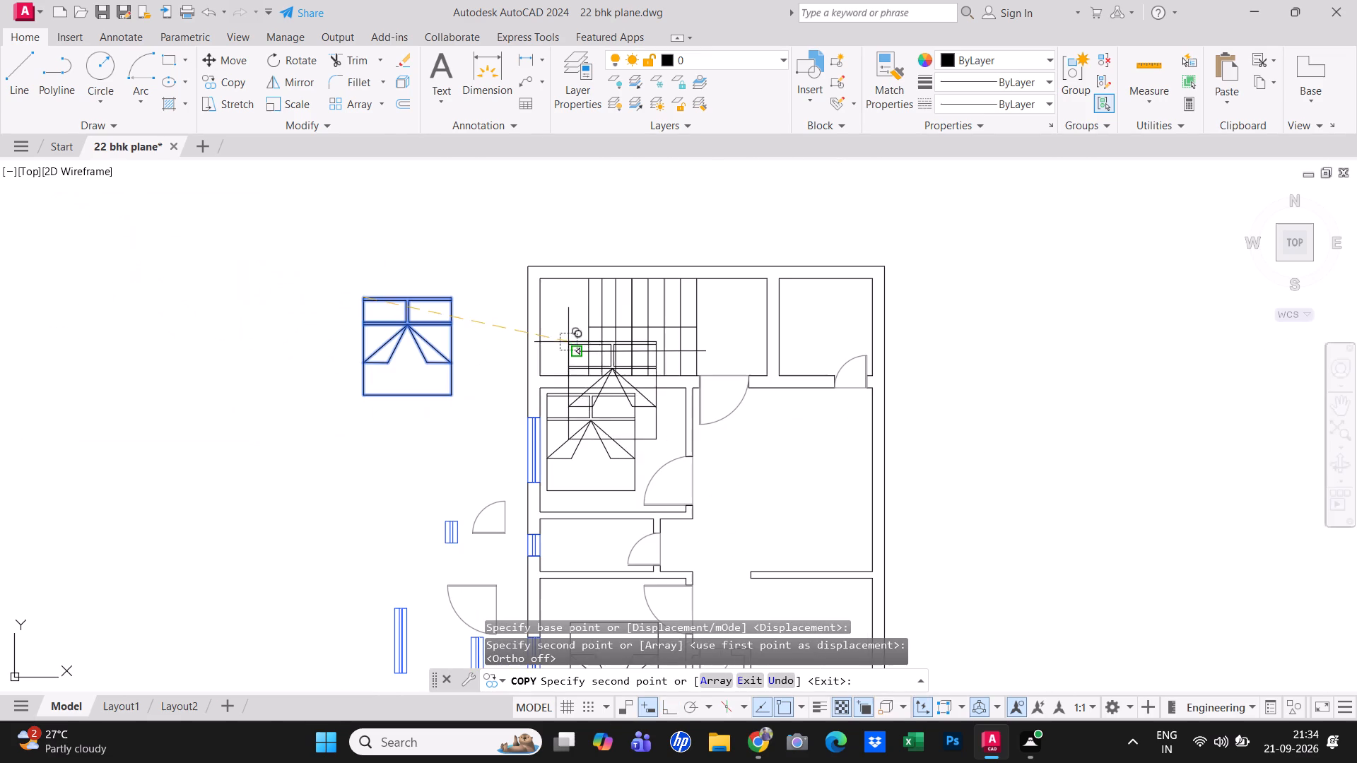
key("Escape")
Draw a 1'4" vertical line over the left edge of the small spare window outside the plan.
middle_click_drag(640, 486, 623, 418)
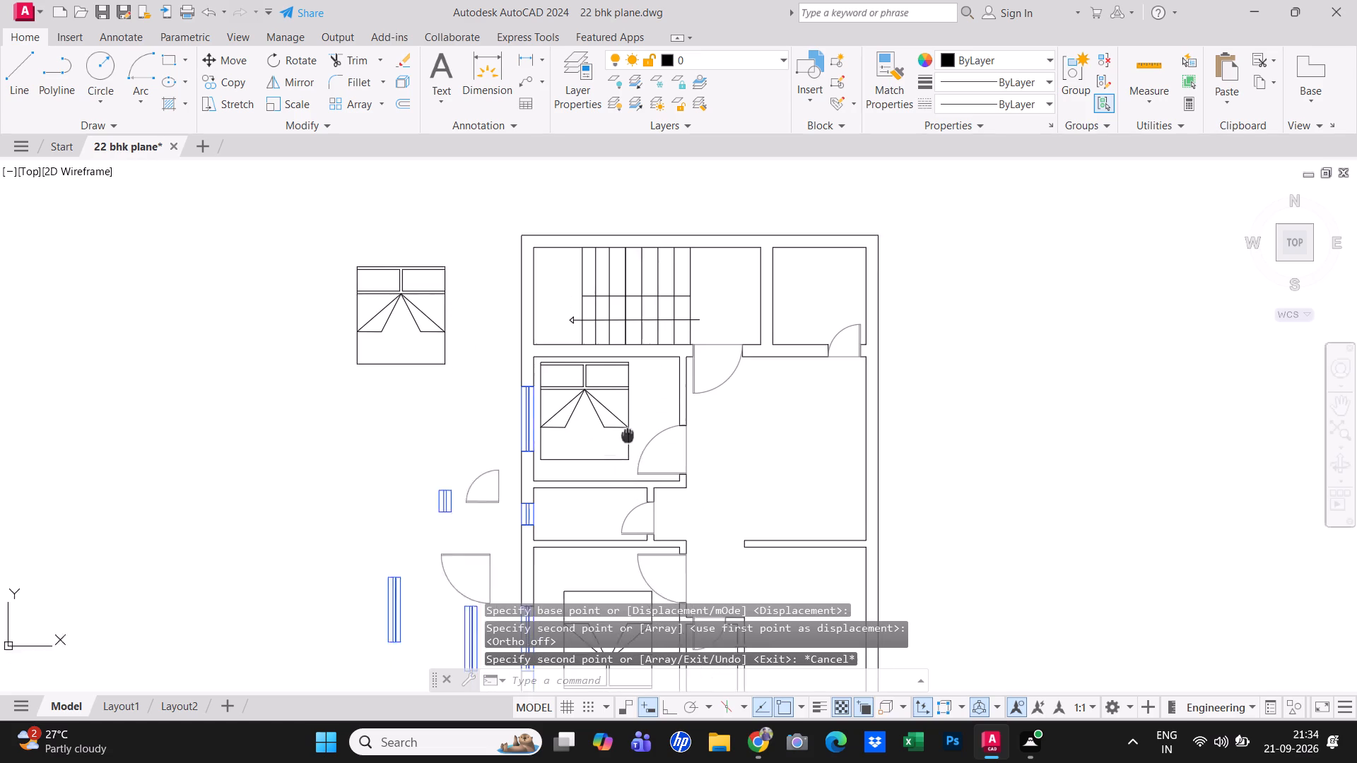
middle_click_drag(623, 418, 603, 297)
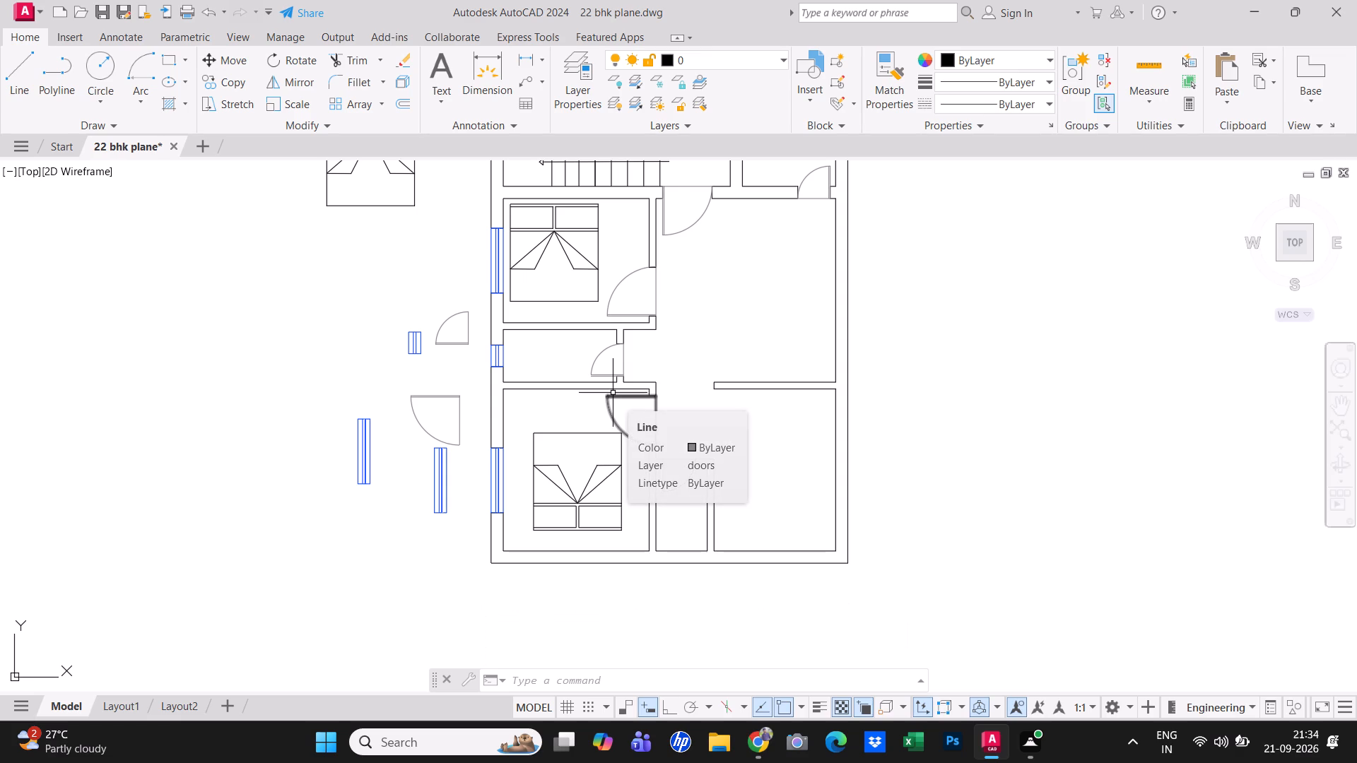
scroll(413, 381, "up", 3)
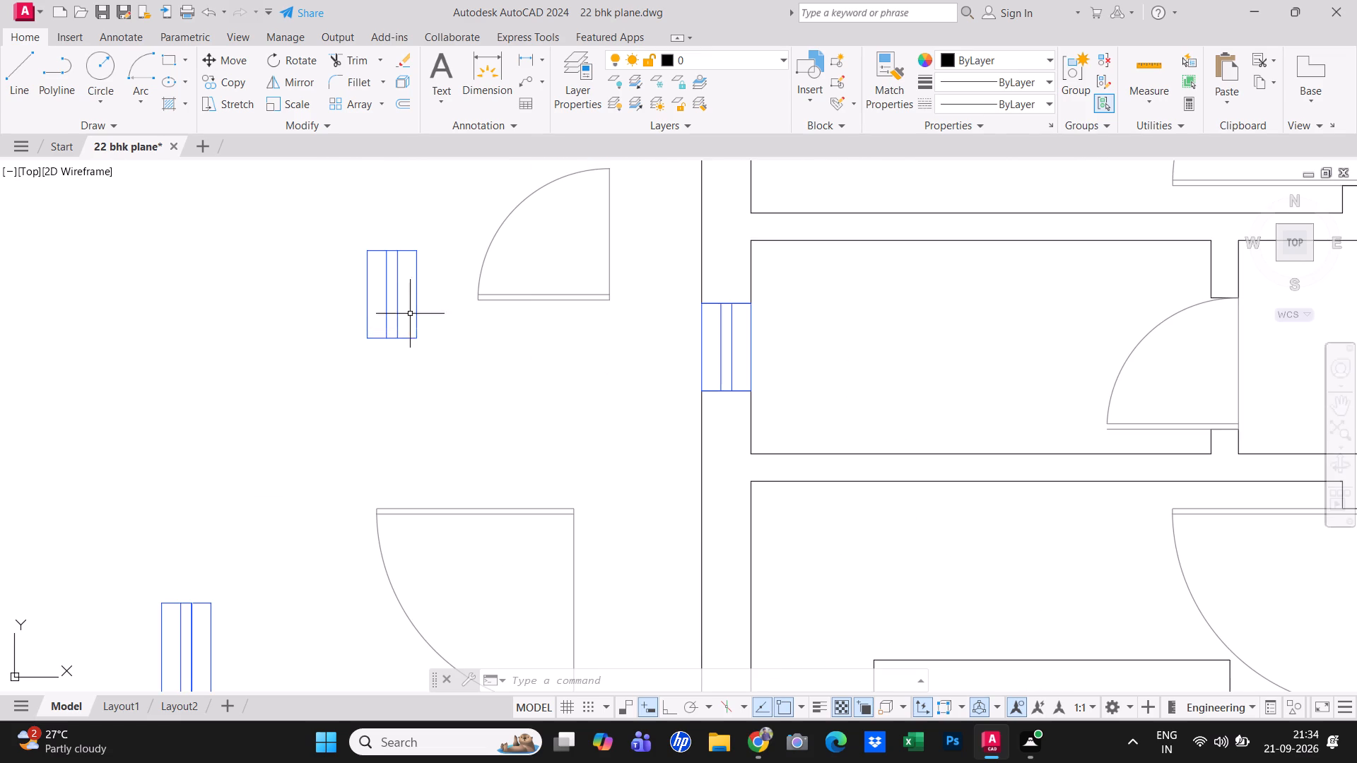
left_click(415, 307)
key("Escape")
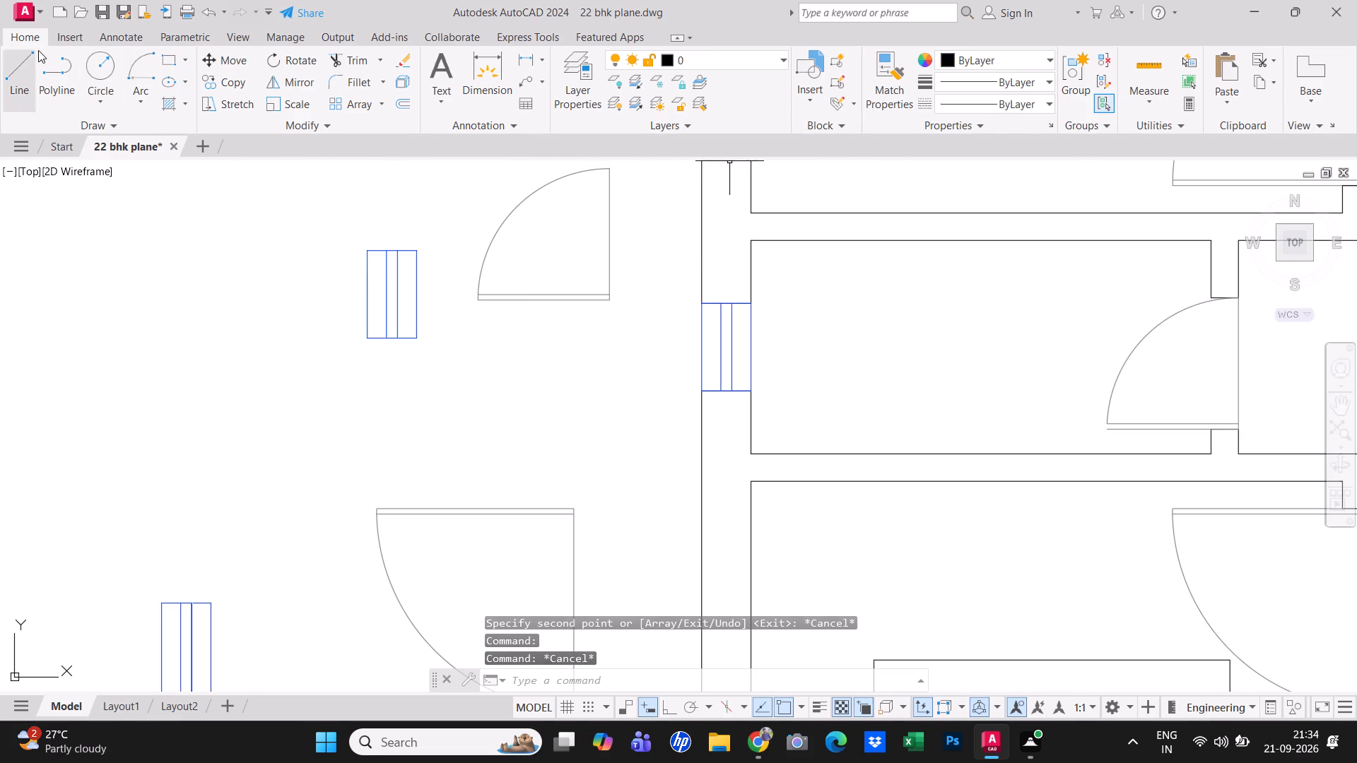
left_click(27, 66)
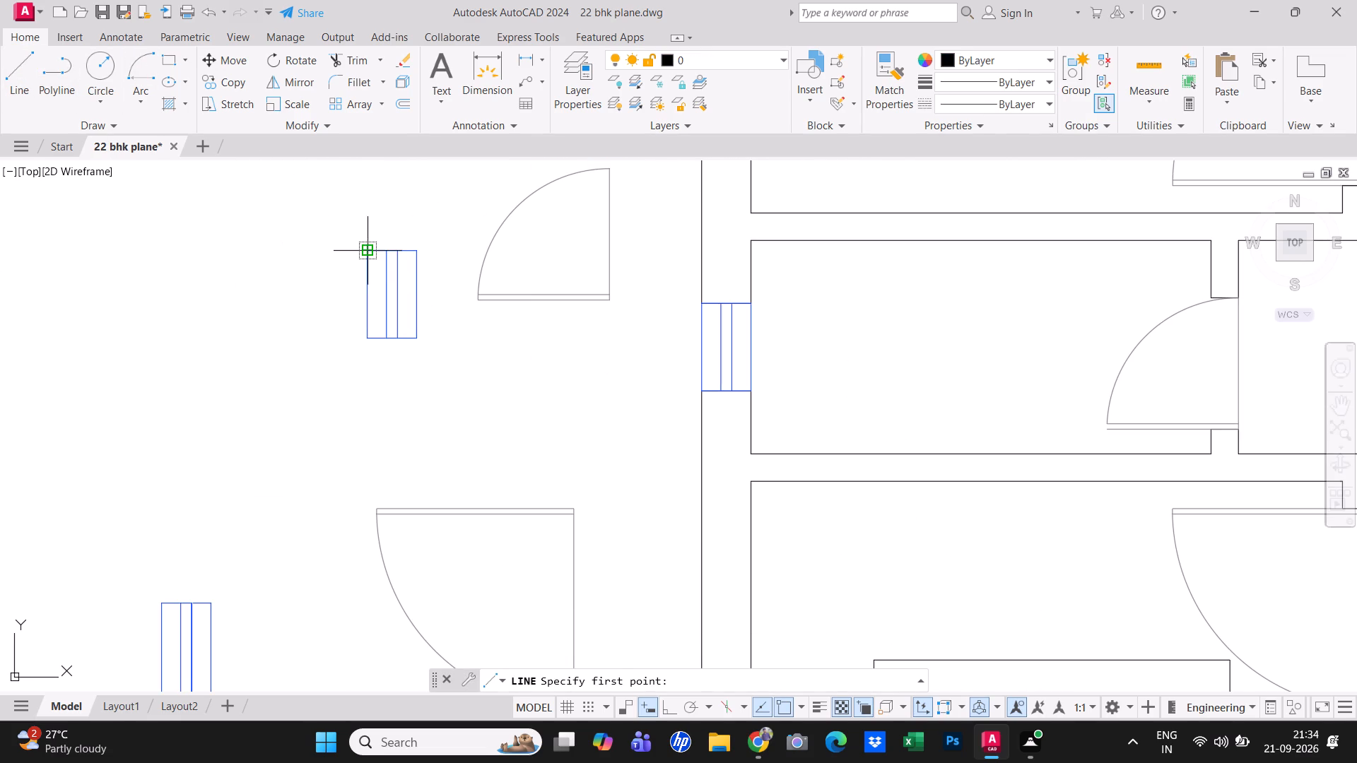
left_click(364, 249)
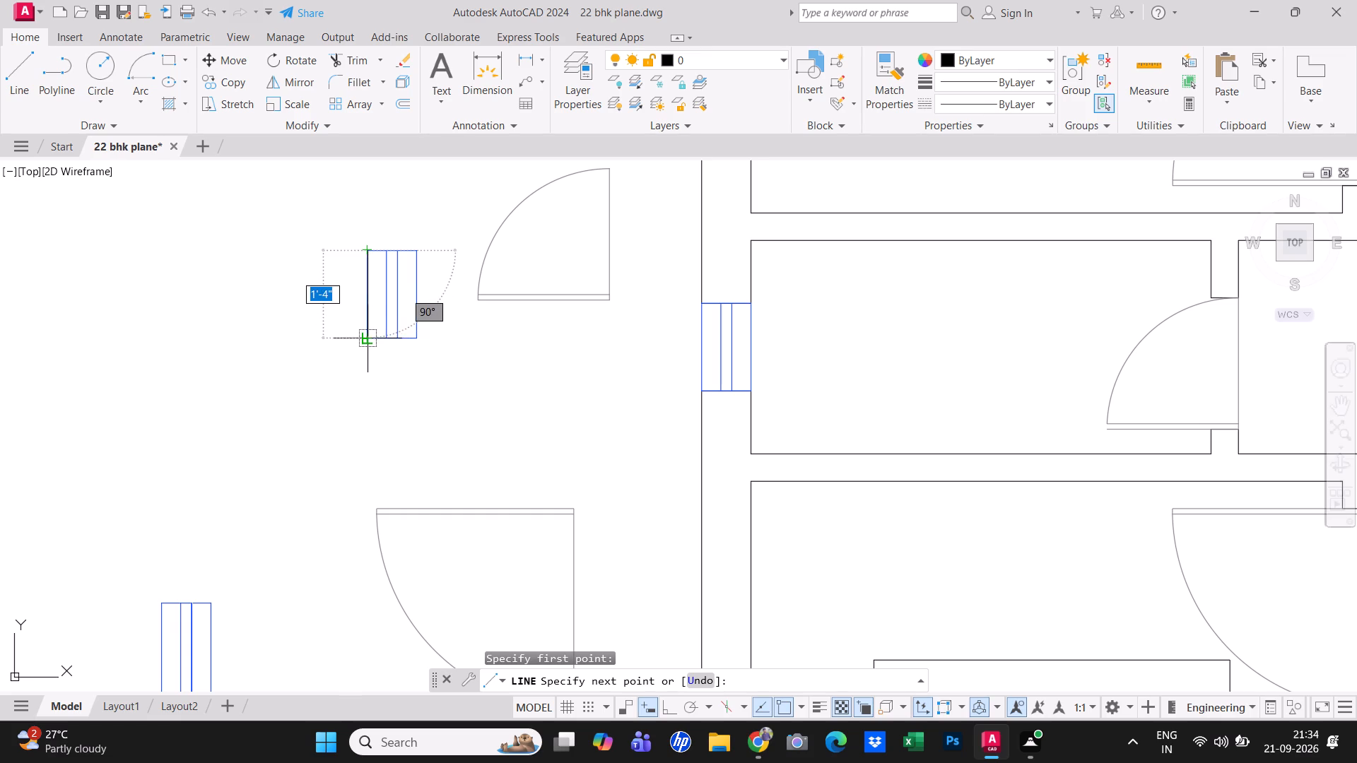
left_click(366, 343)
key("Escape")
Move the small spare window outside the plan westward, well clear of the vertical line drawn over its edge.
left_click(389, 326)
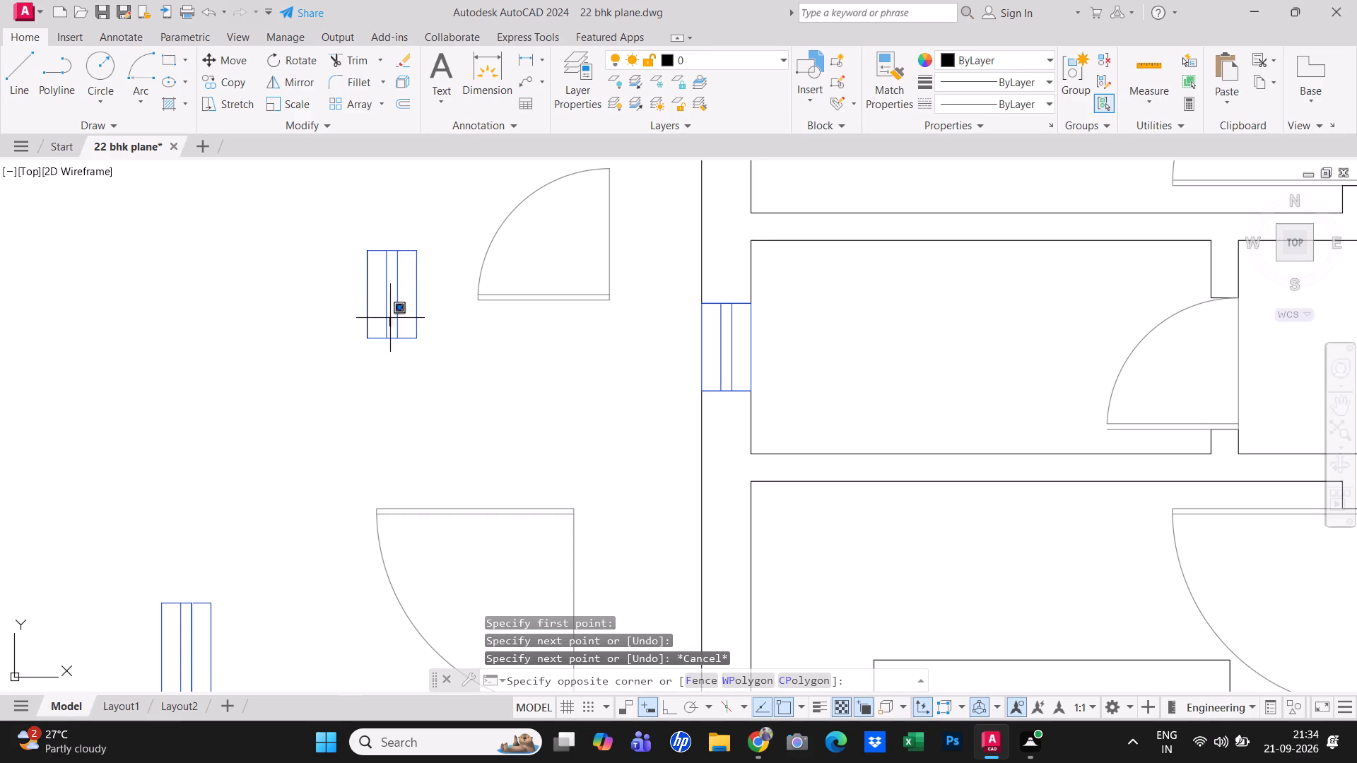
left_click(377, 297)
left_click(398, 295)
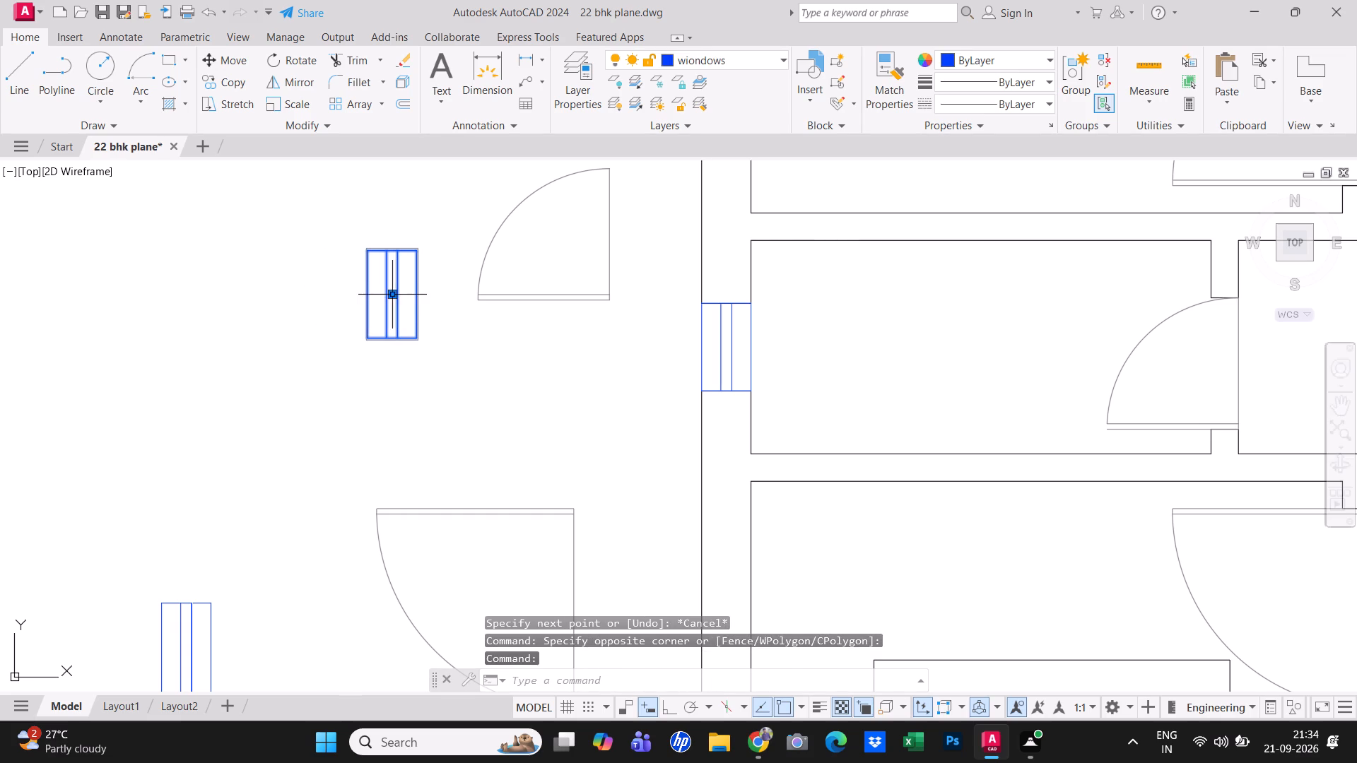
left_click(388, 297)
left_click(223, 283)
key("Escape")
scroll(321, 296, "up", 1)
middle_click_drag(353, 309, 423, 313)
left_click_drag(291, 358, 288, 344)
left_click(201, 261)
left_click(233, 280)
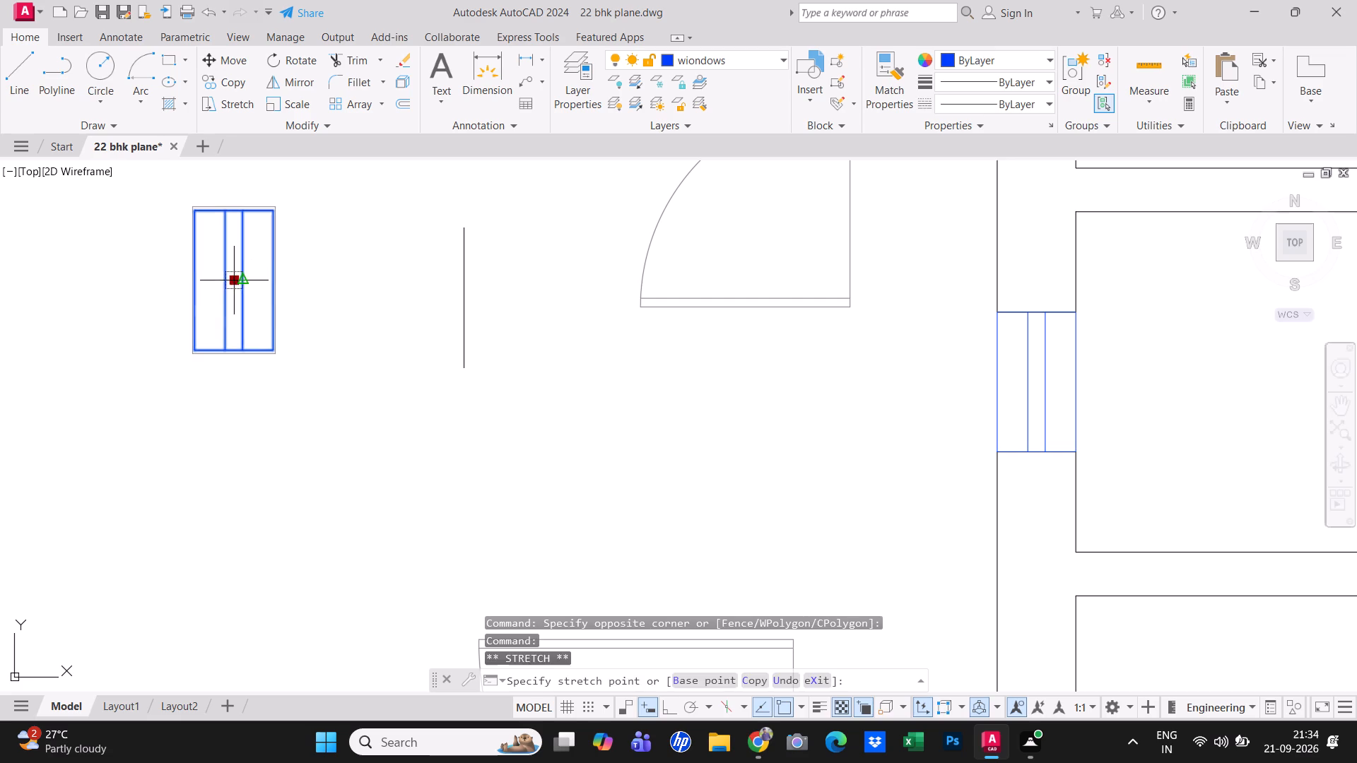
left_click(147, 281)
key("Escape")
scroll(392, 297, "up", 1)
scroll(413, 295, "down", 1)
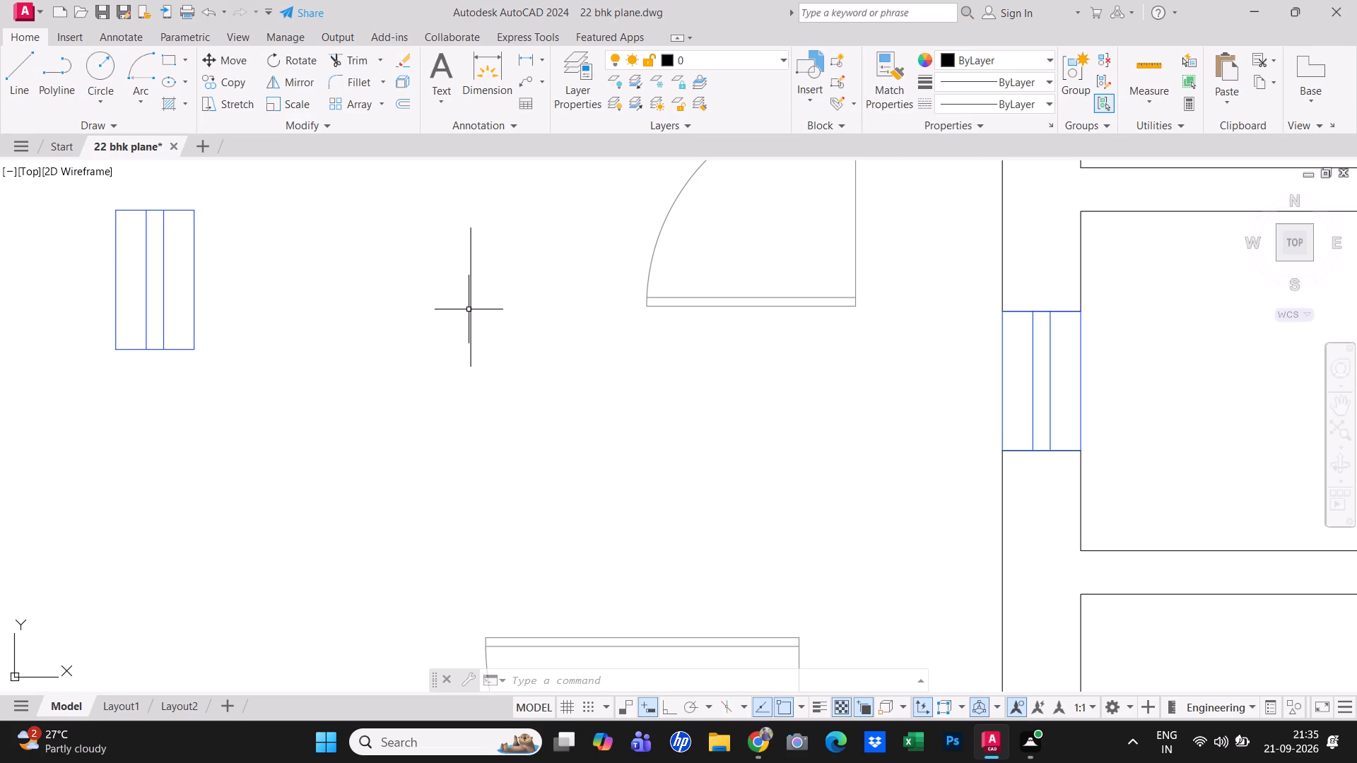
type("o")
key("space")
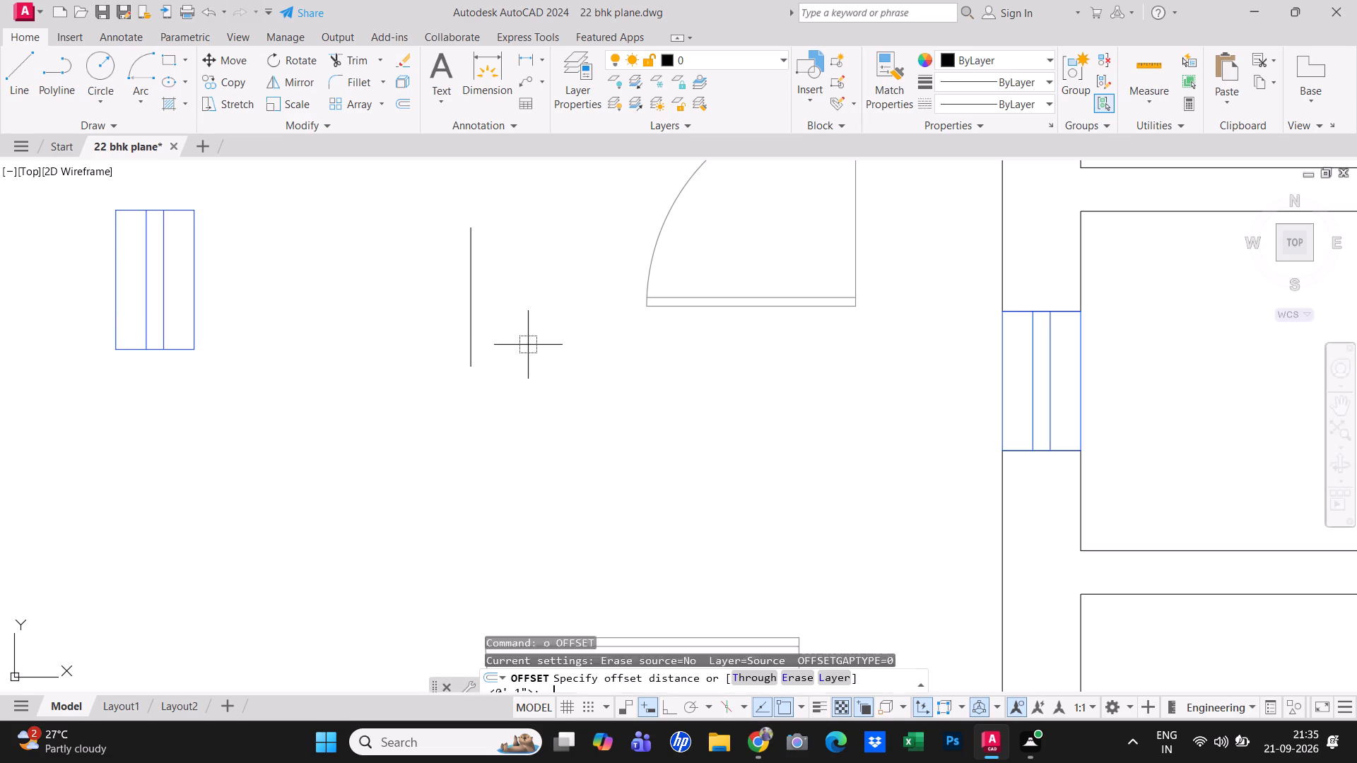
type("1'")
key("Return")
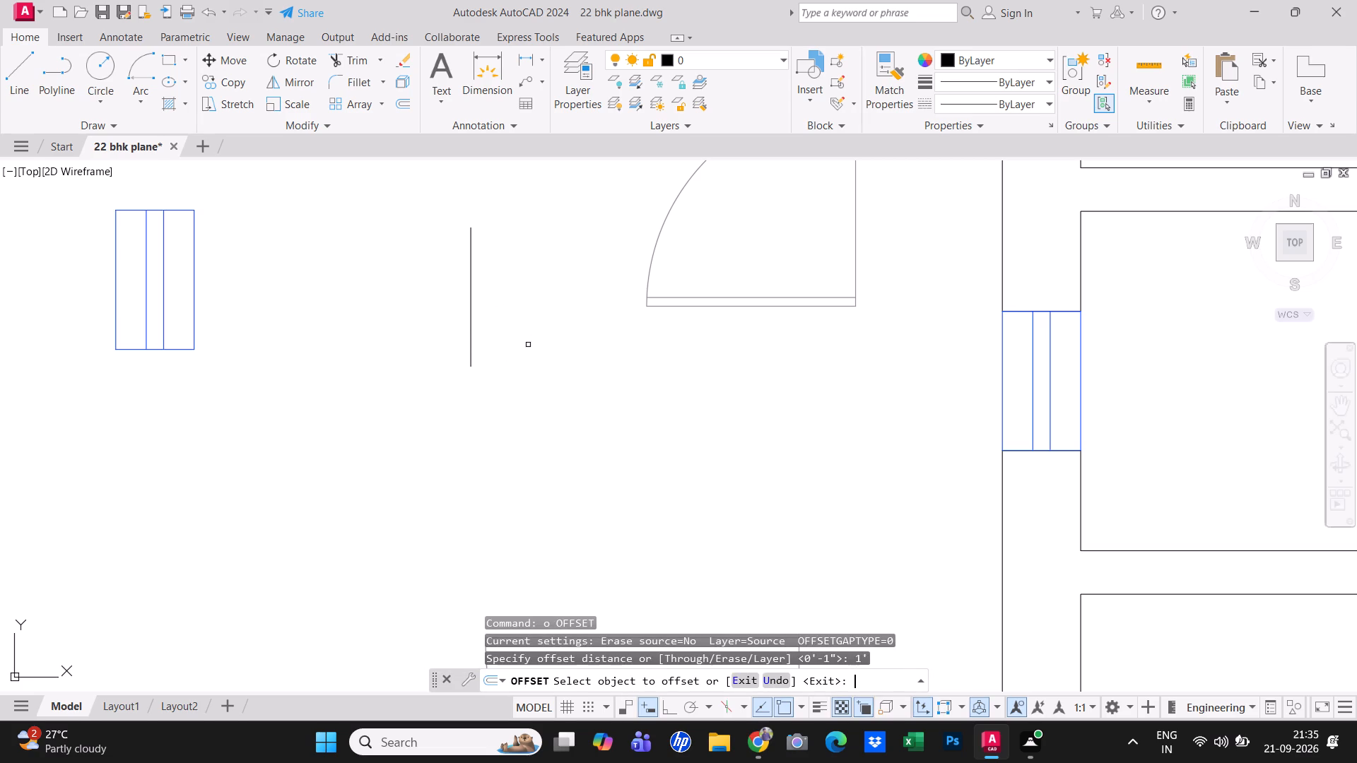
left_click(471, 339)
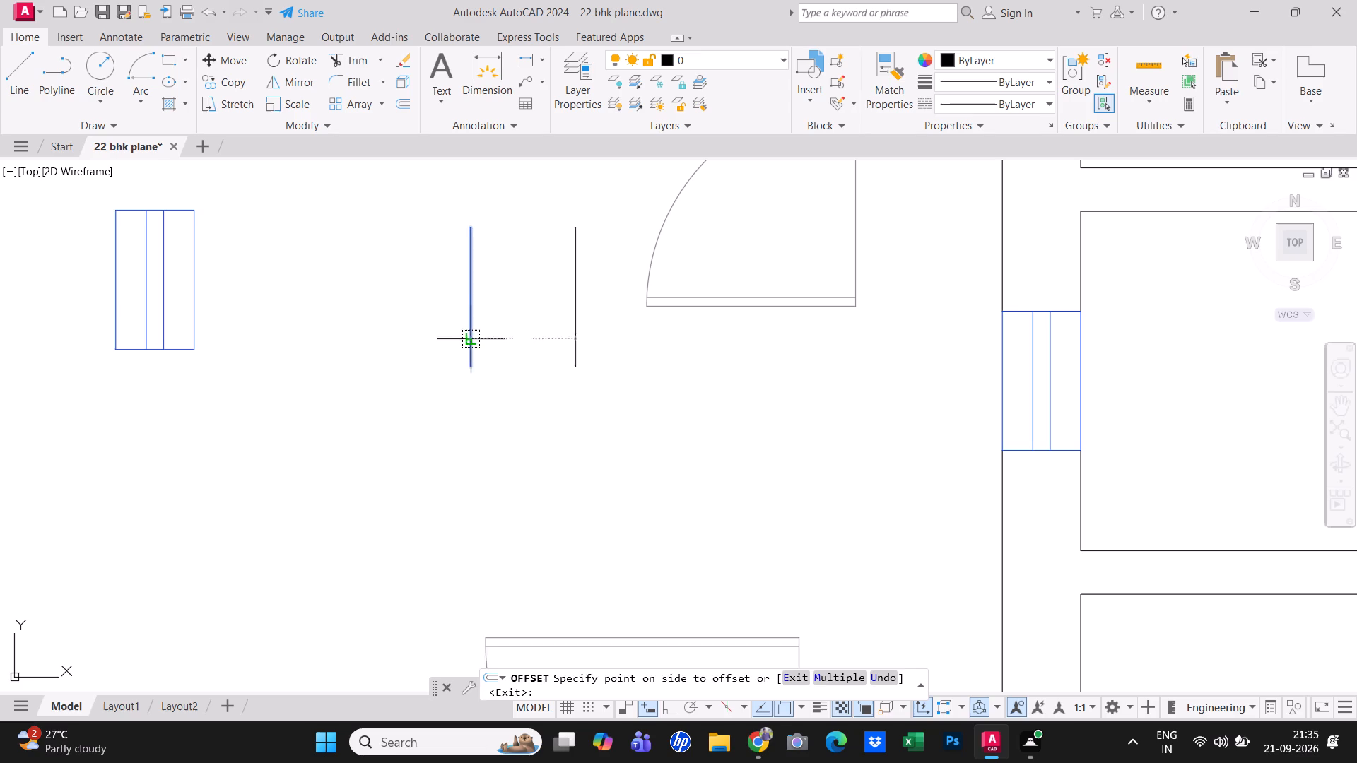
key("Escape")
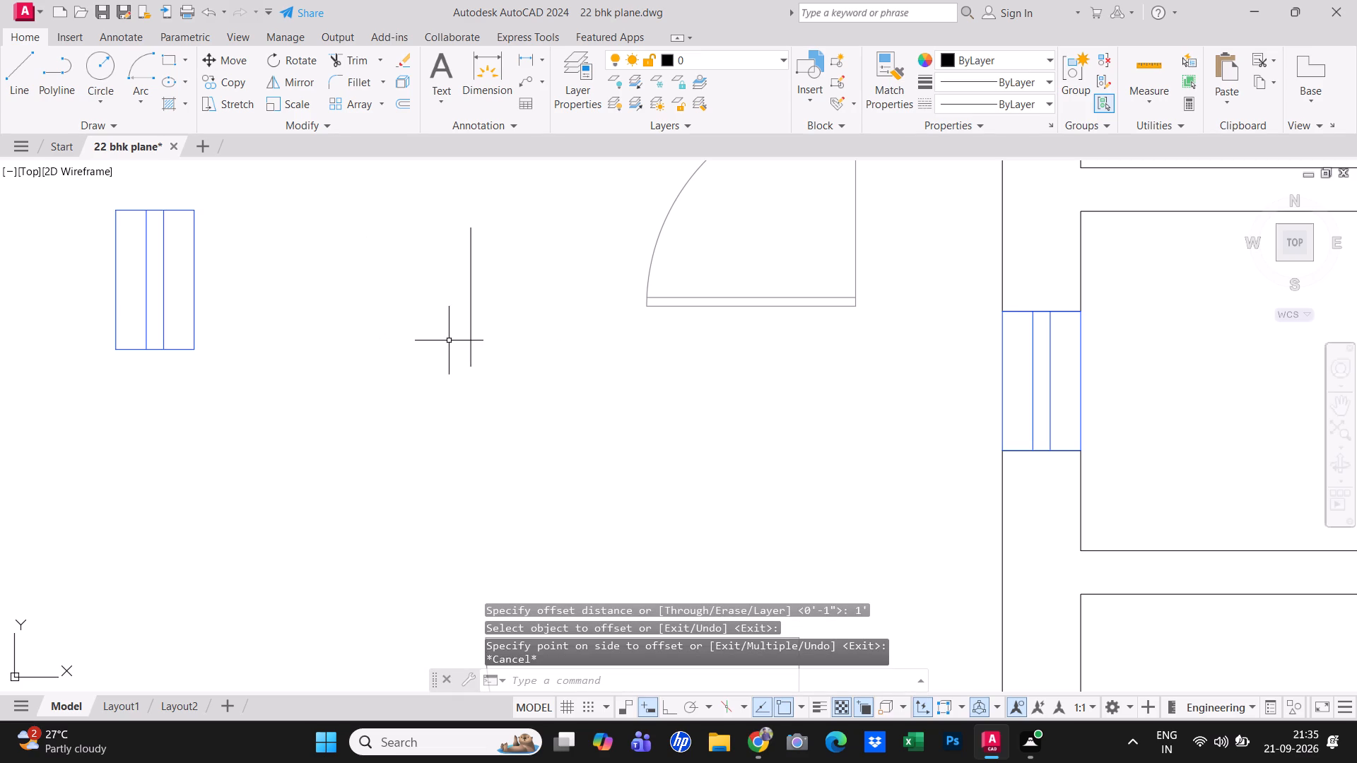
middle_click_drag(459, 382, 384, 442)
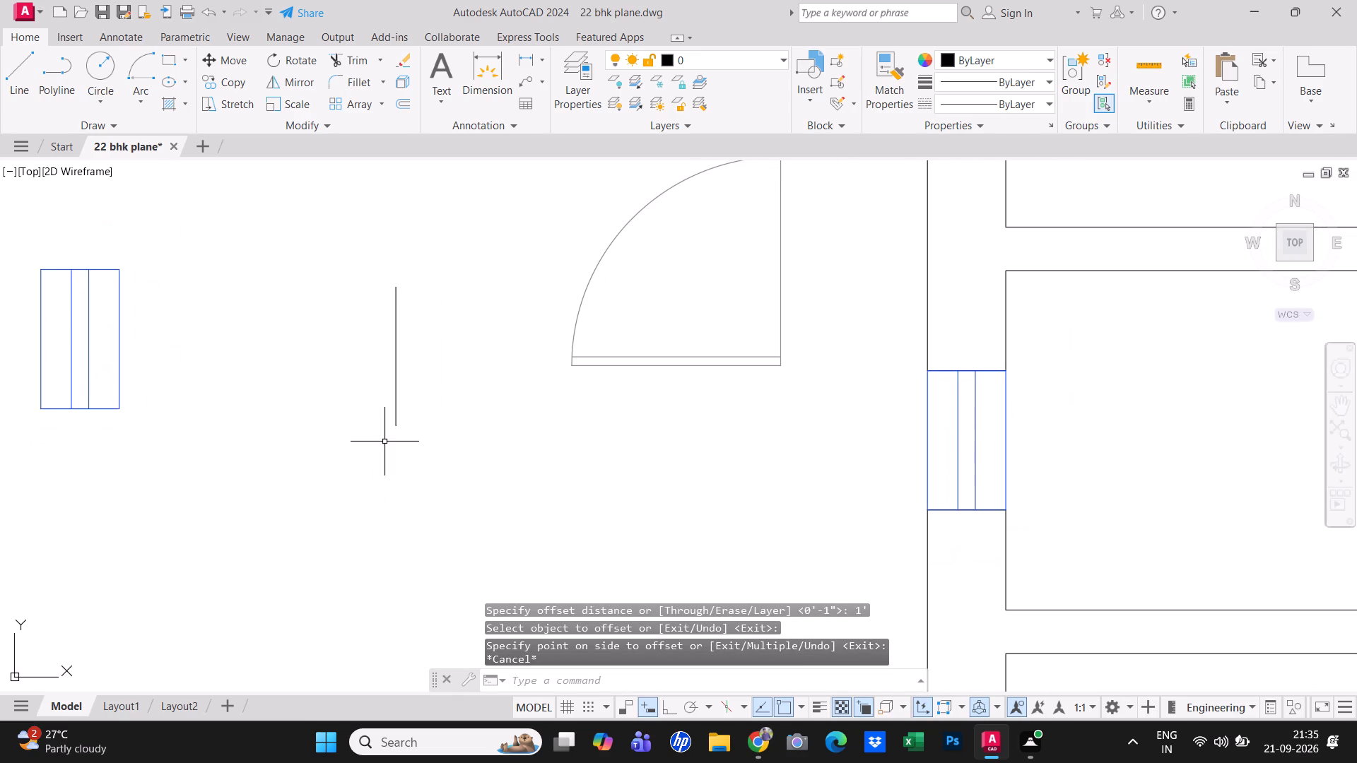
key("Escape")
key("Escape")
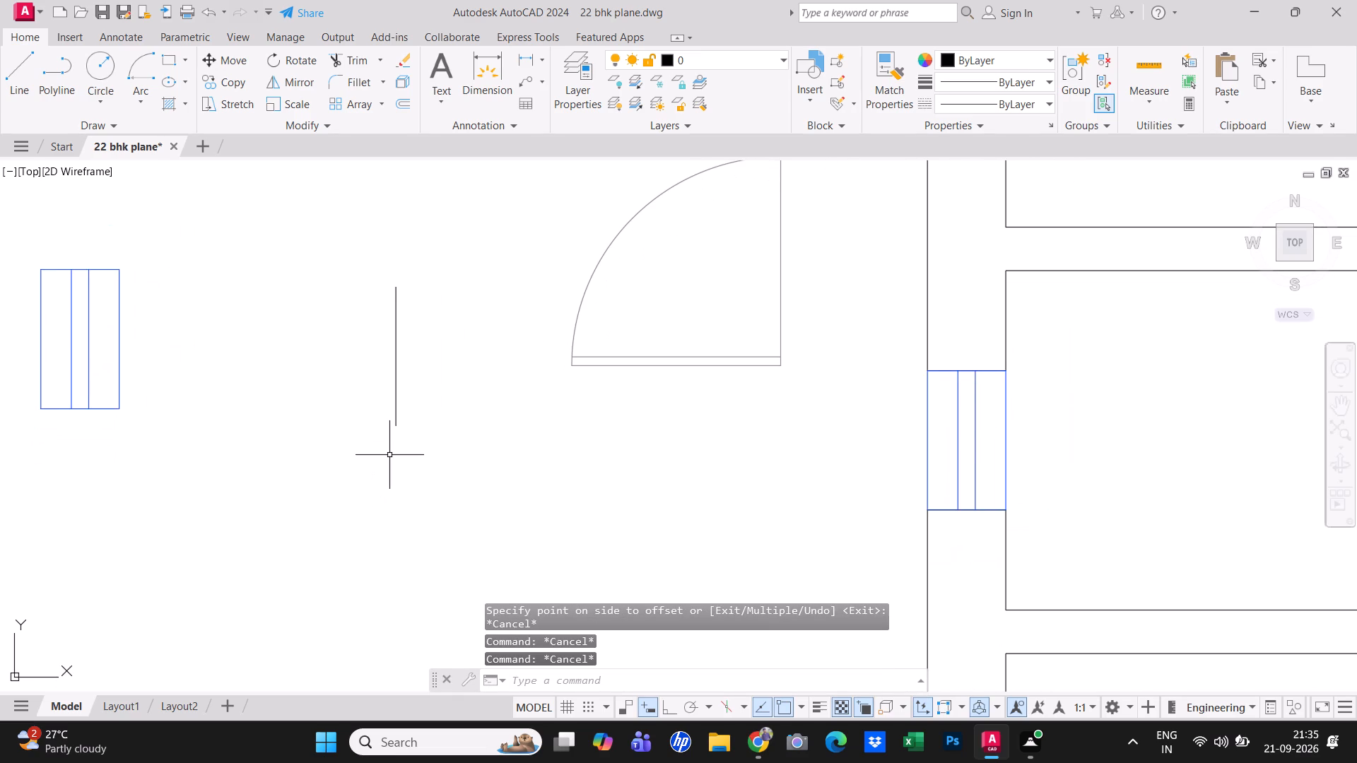
Offset the standalone vertical line outside the plan by 6" toward the east.
type("o")
key("space")
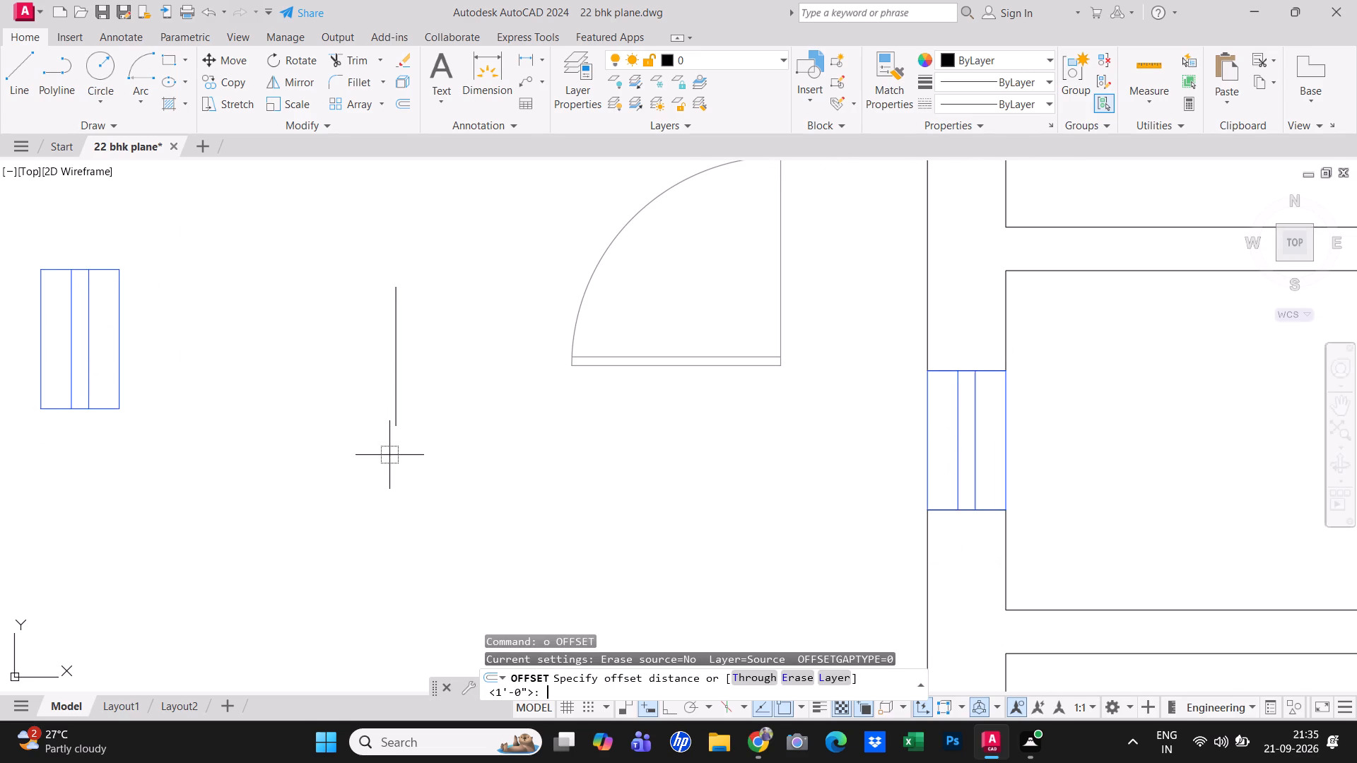
type("6\"")
key("Return")
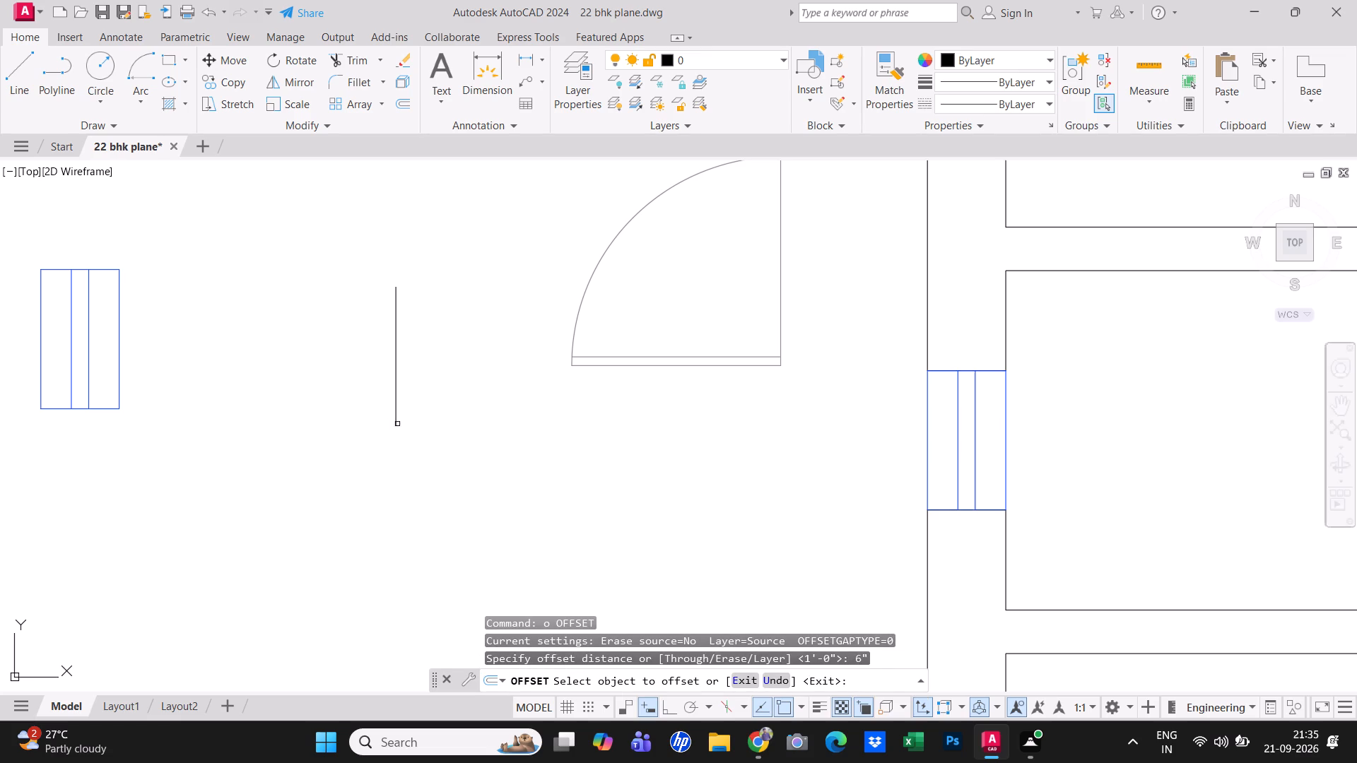
left_click_drag(395, 394, 422, 394)
left_click(460, 390)
middle_click_drag(421, 405, 413, 413)
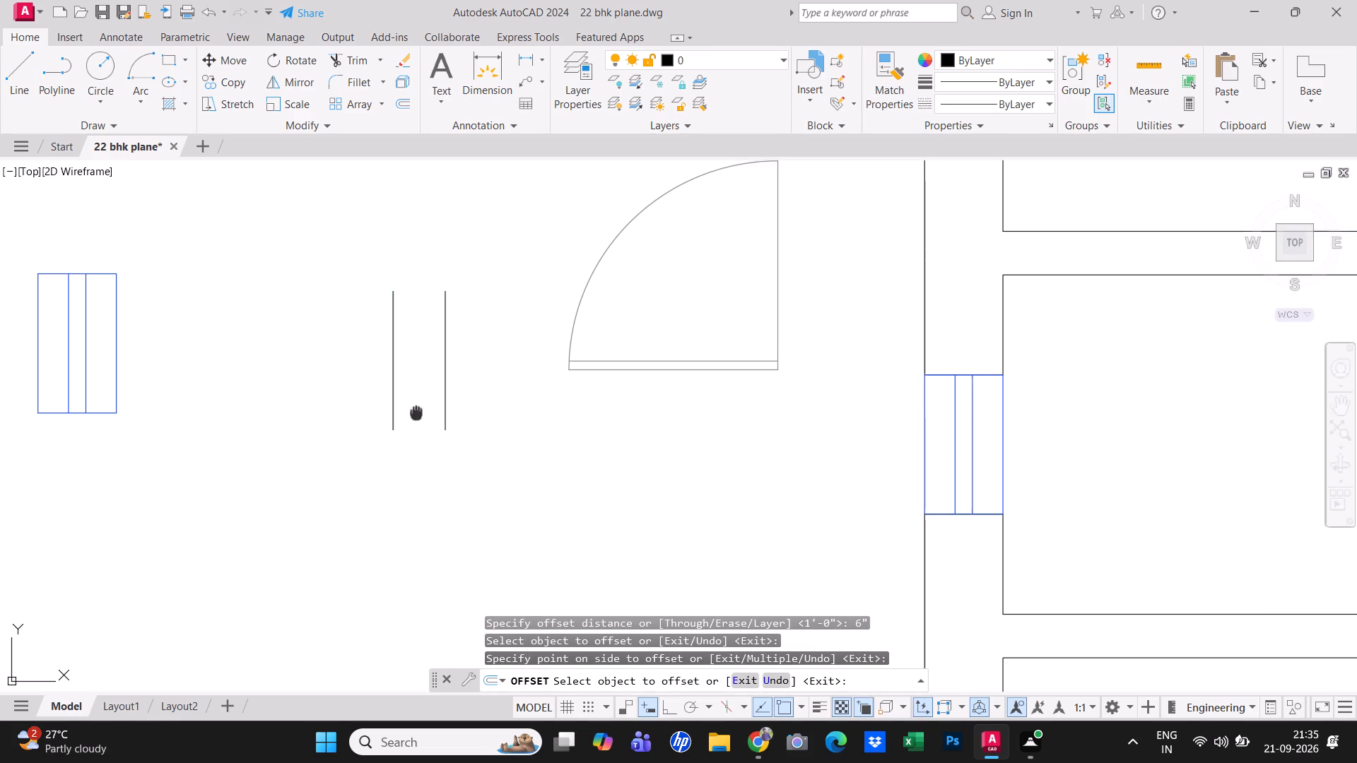
middle_click_drag(413, 413, 327, 438)
key("Escape")
key("Escape")
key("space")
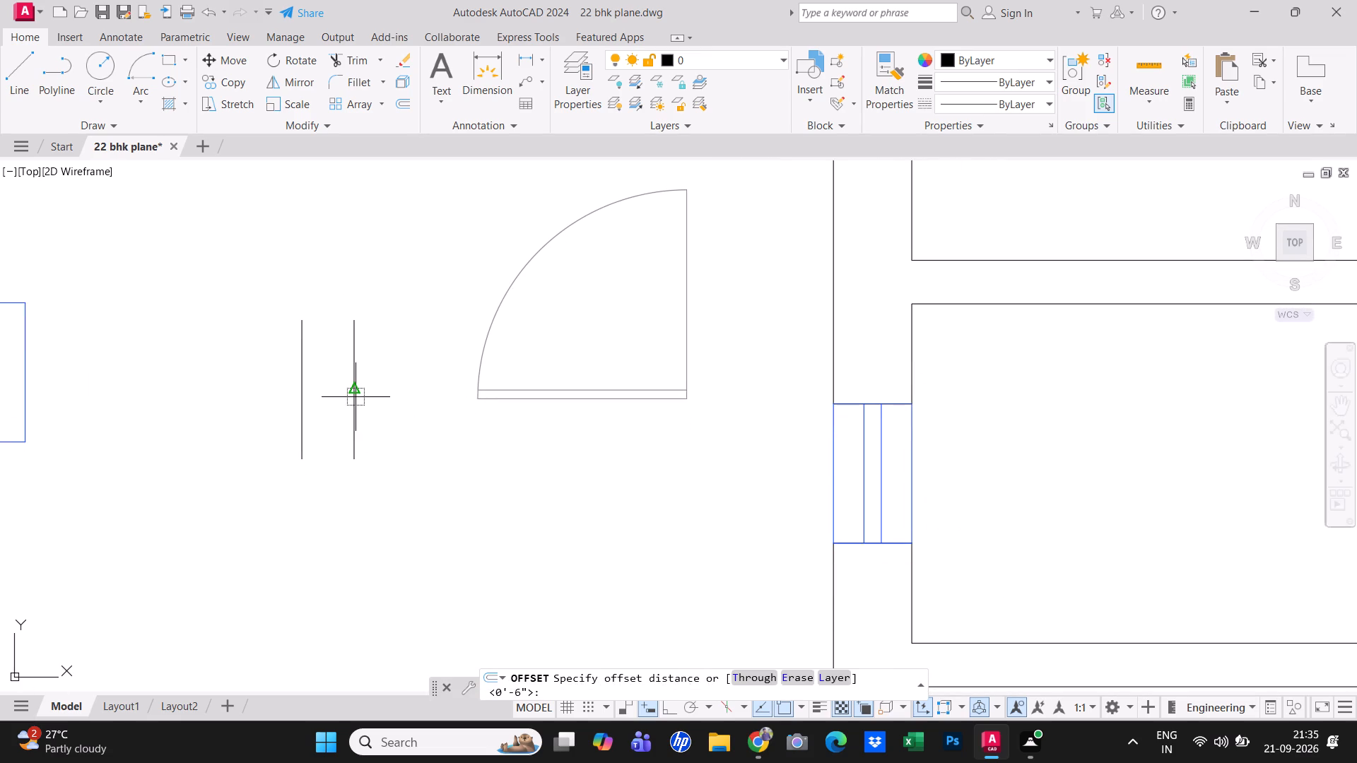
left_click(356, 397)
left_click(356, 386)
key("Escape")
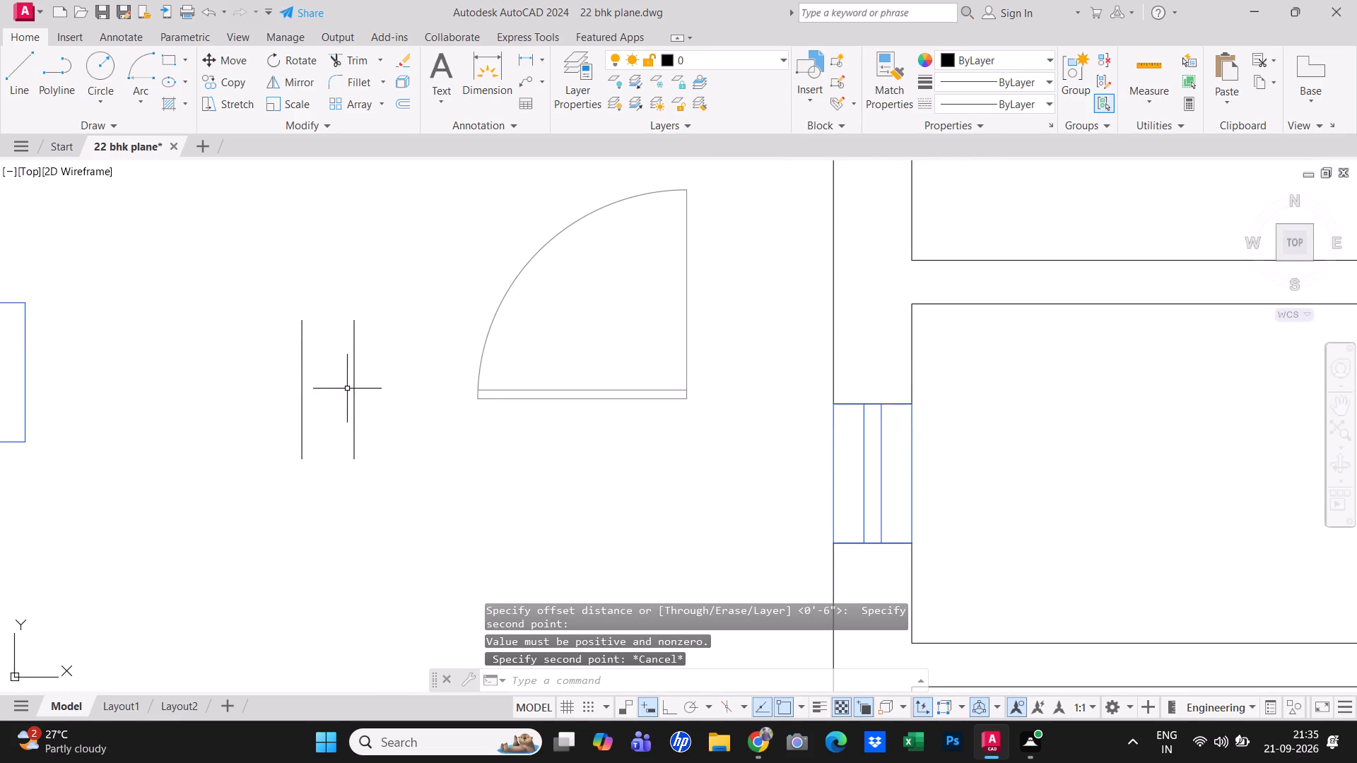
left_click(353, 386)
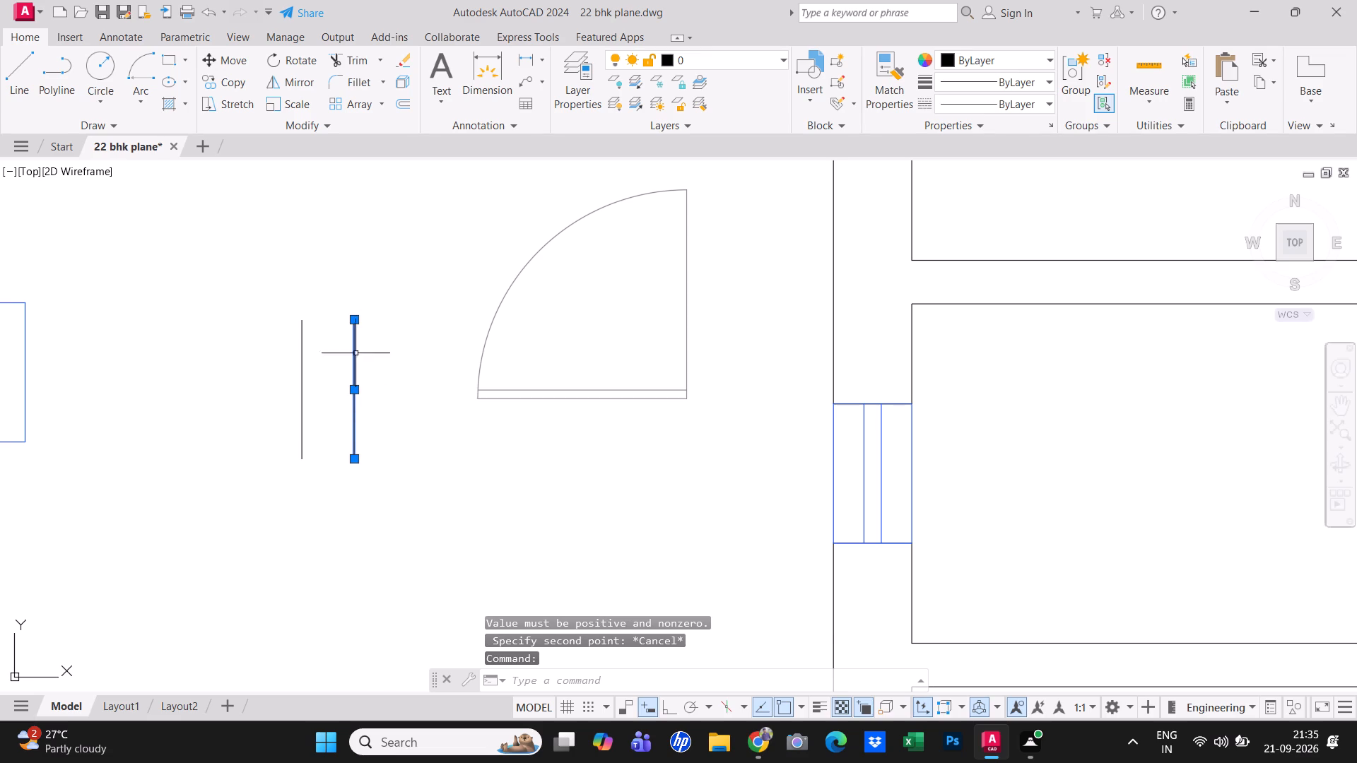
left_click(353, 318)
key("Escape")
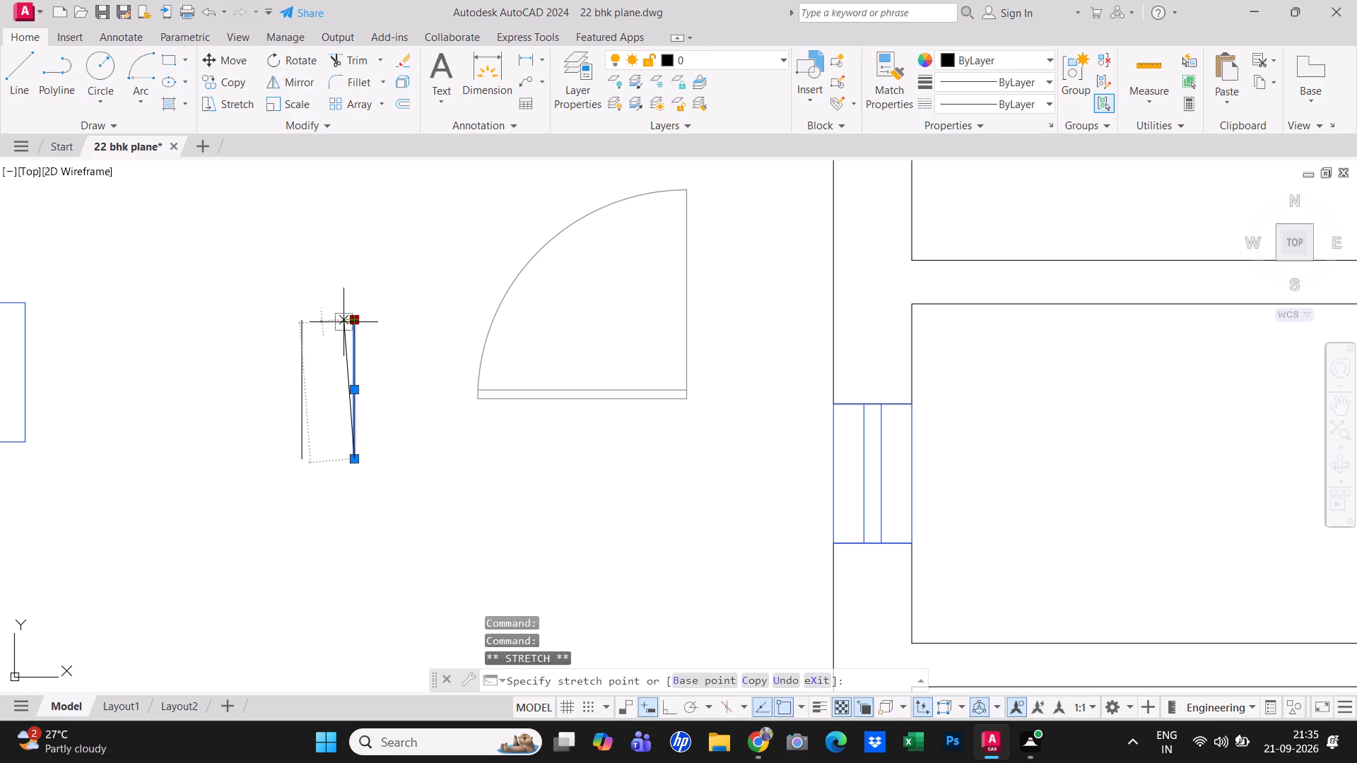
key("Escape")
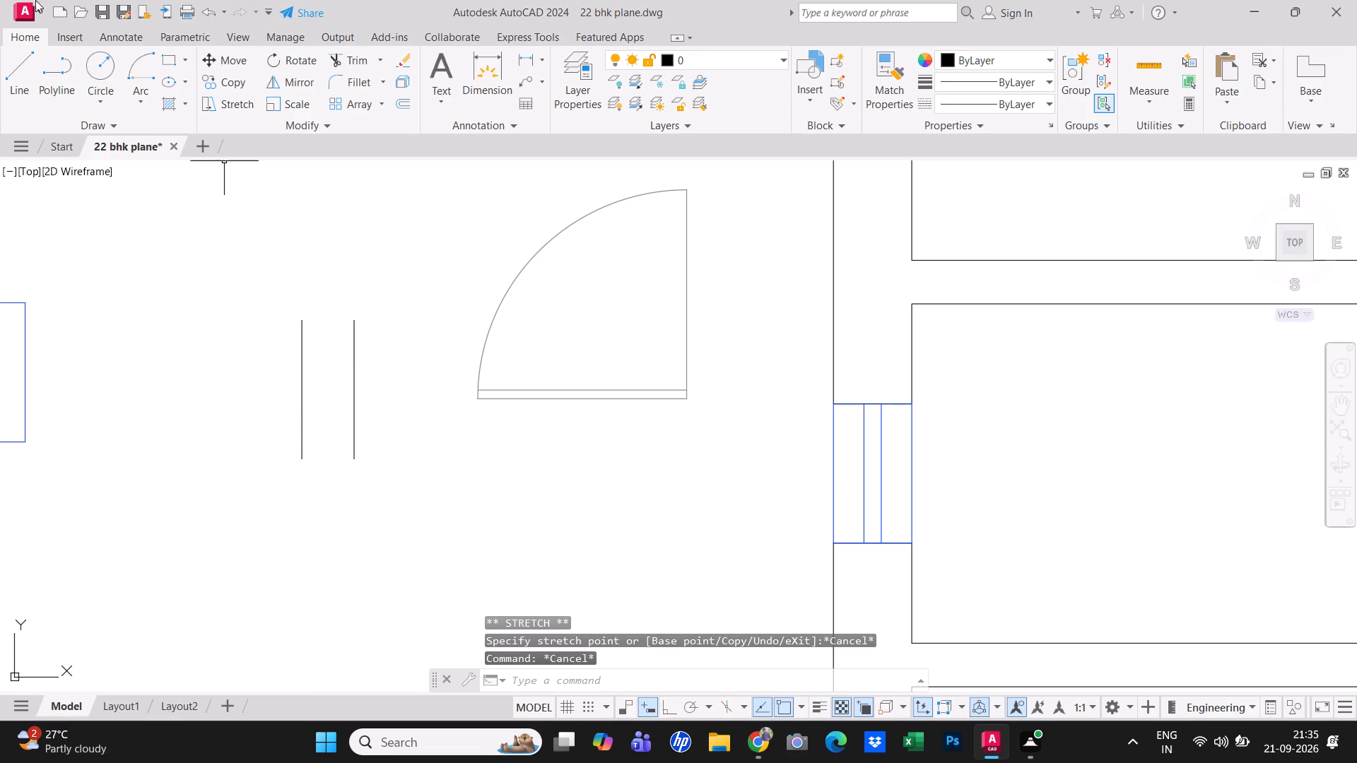
Draw a Start, Center, Length arc bulging west from the offset line's top end, centred on its midpoint, to its bottom end.
left_click(143, 102)
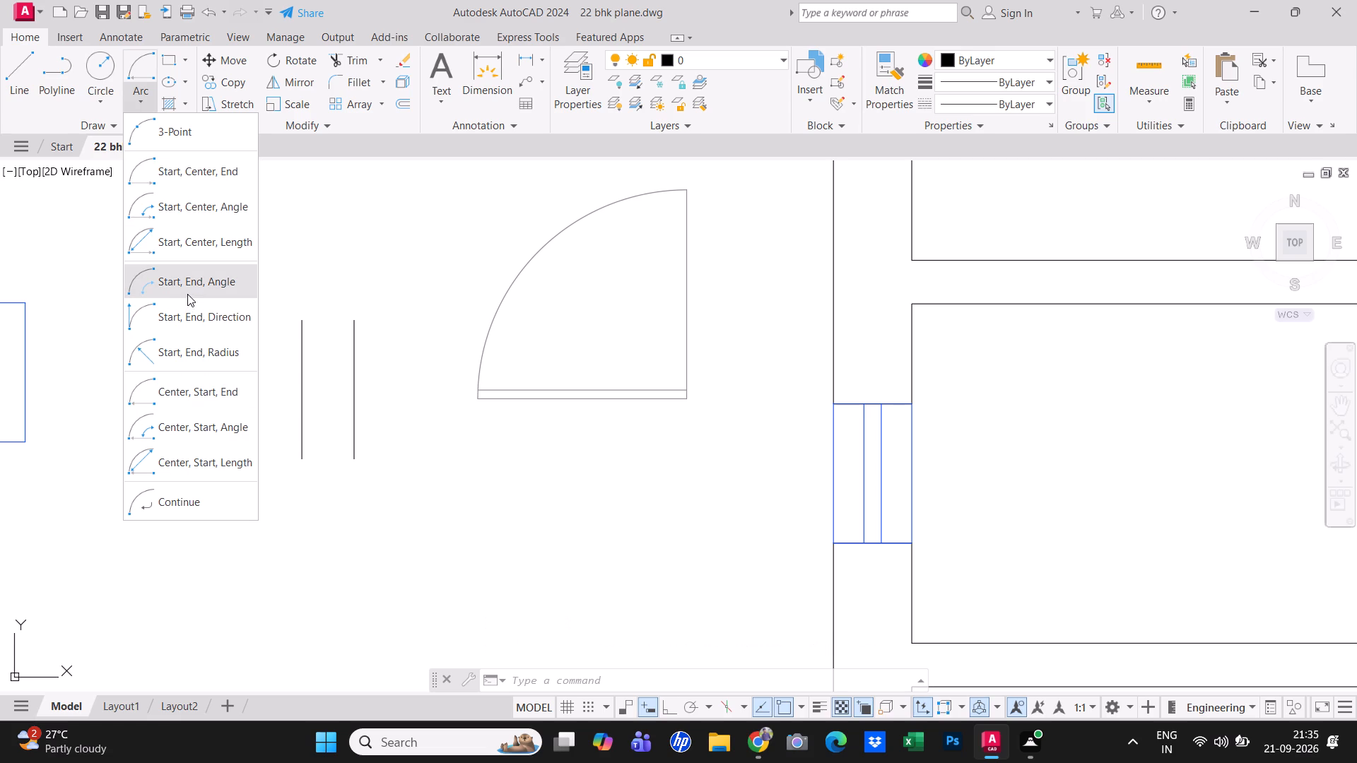
left_click(201, 247)
left_click(351, 323)
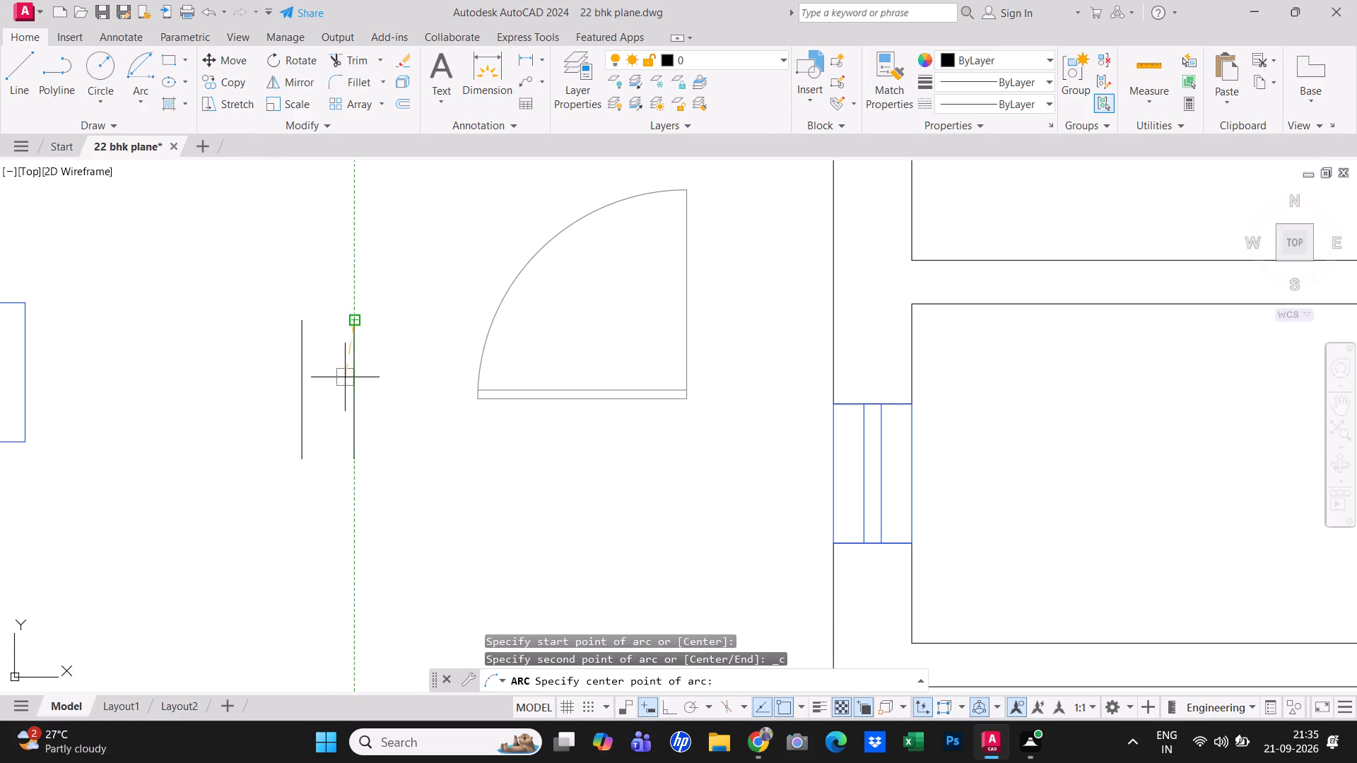
left_click(356, 388)
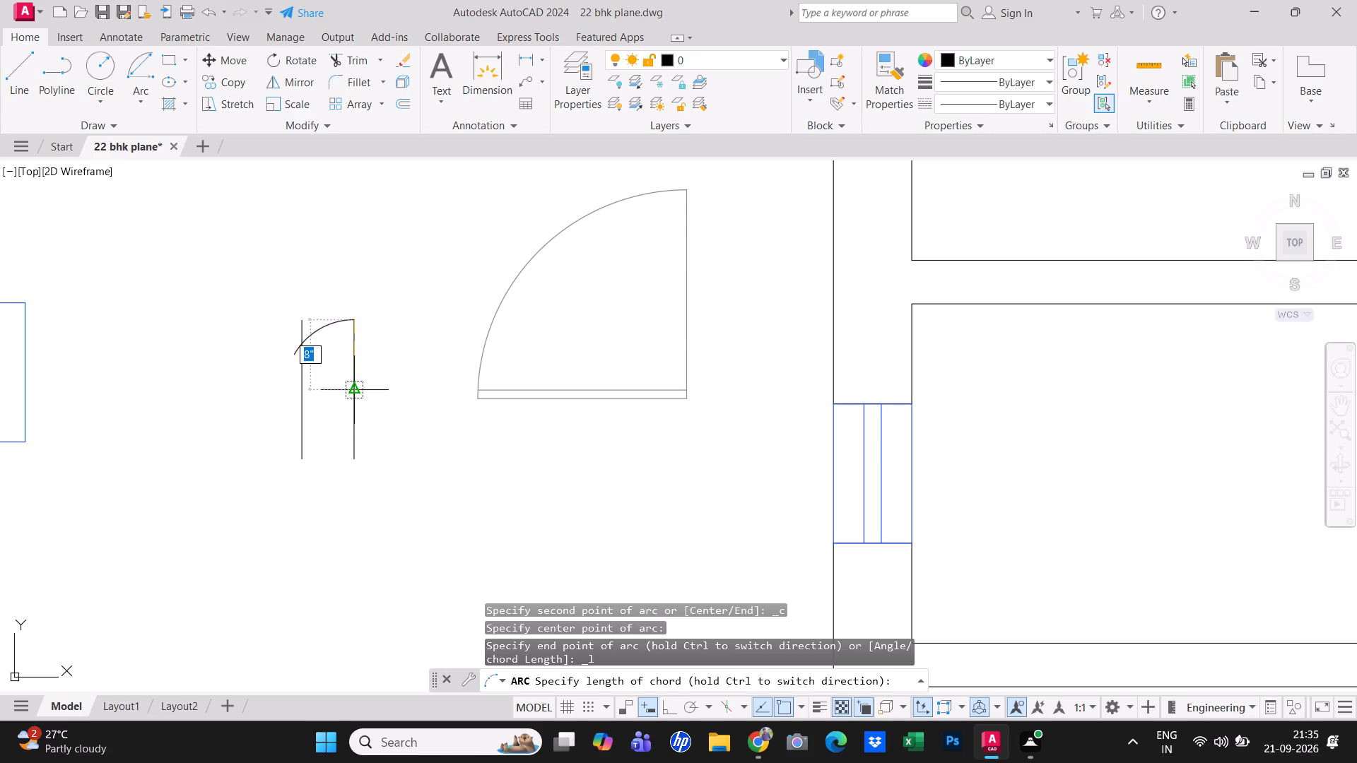
left_click(356, 453)
Stretch the arc's midpoint east toward the offset line until it forms a shallow curve.
left_click(285, 374)
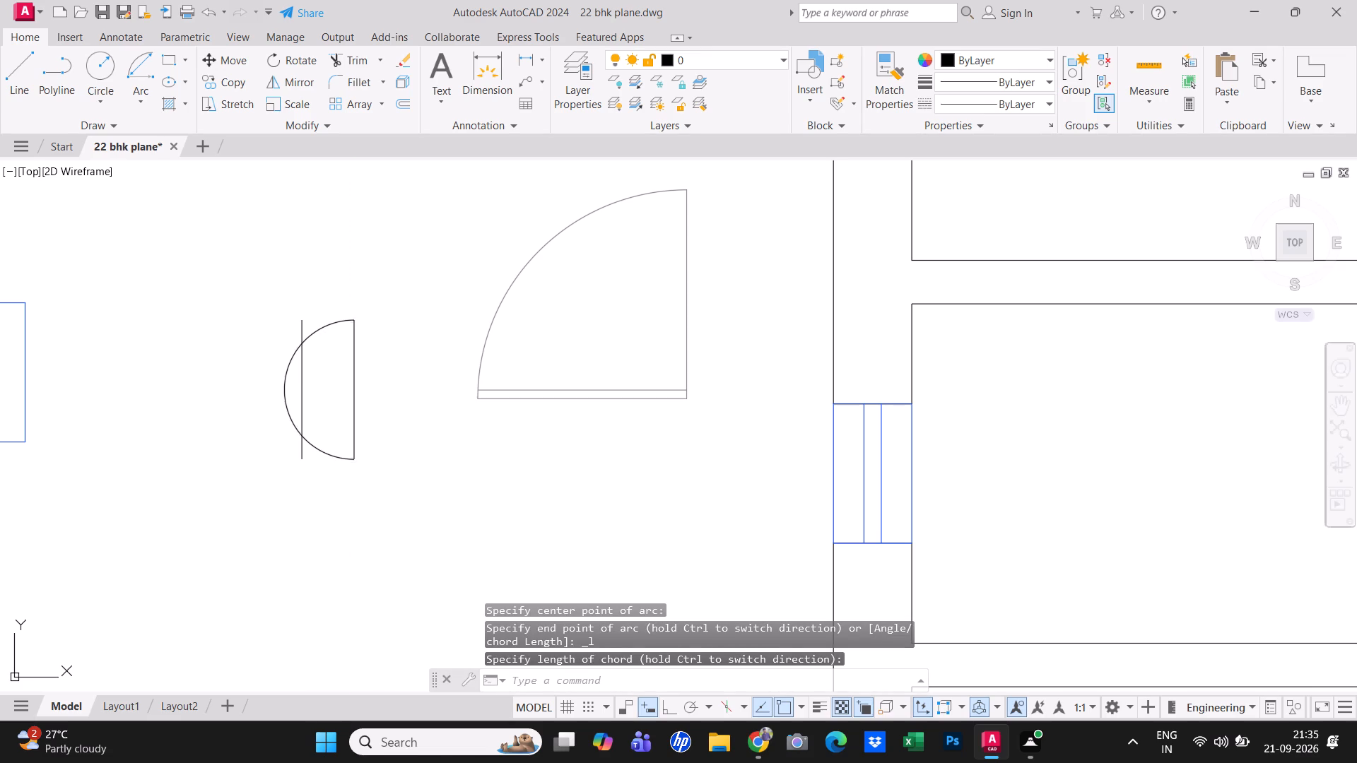
left_click(288, 393)
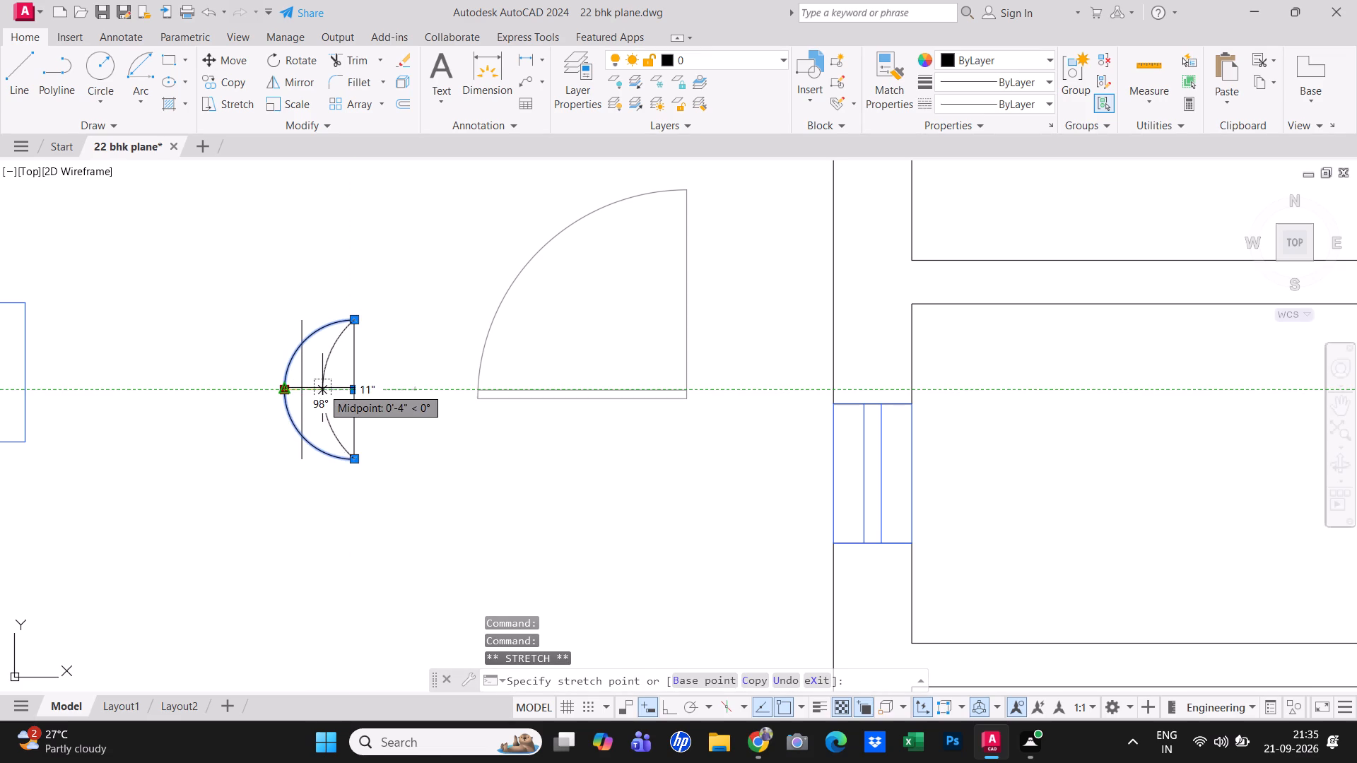
left_click(332, 389)
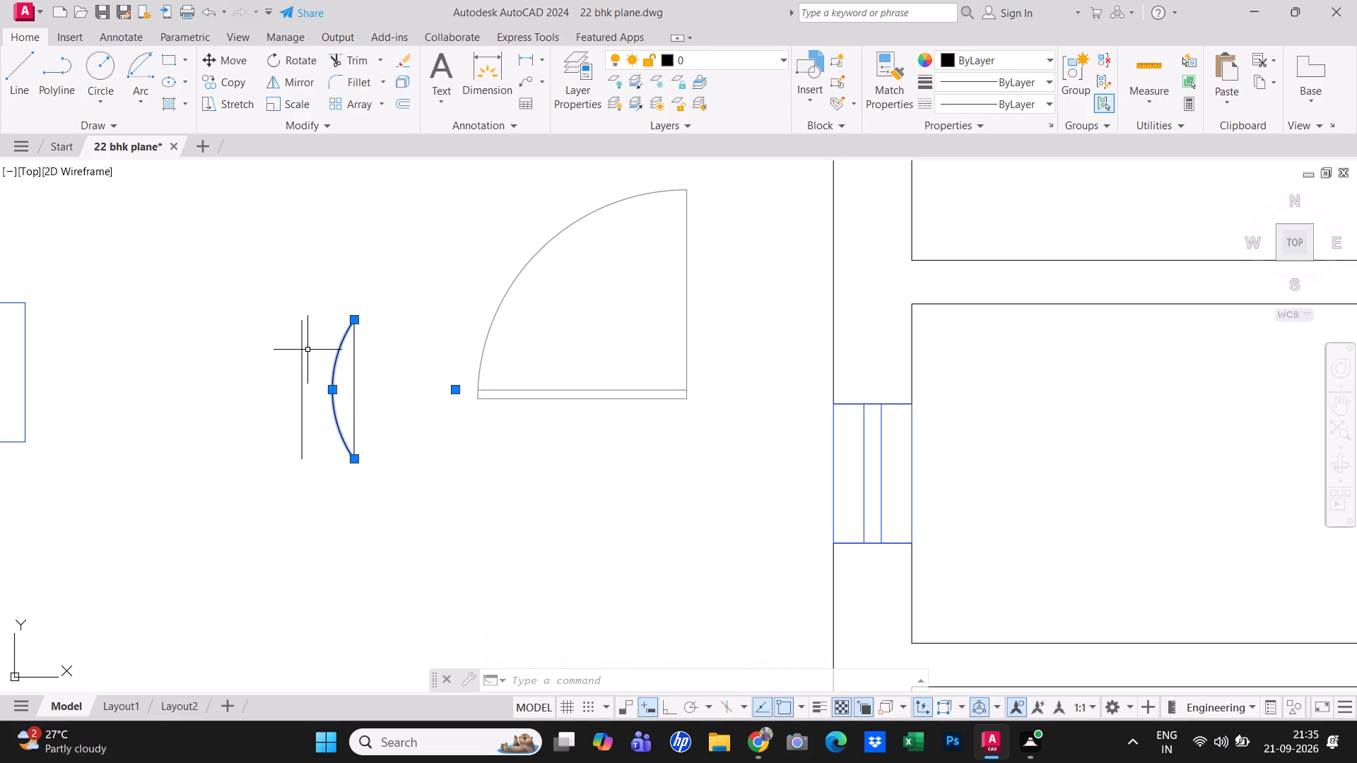
scroll(348, 356, "down", 1)
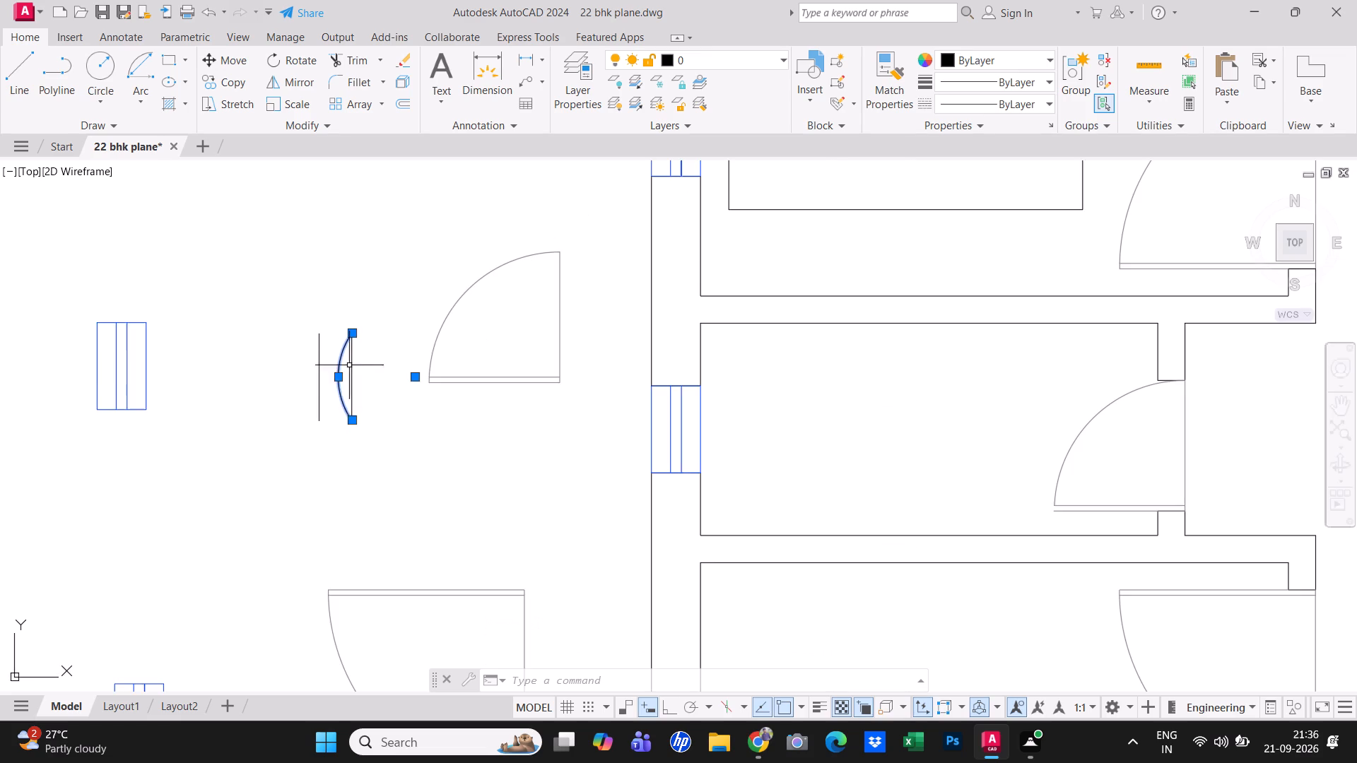
scroll(343, 391, "up", 2)
left_click(331, 360)
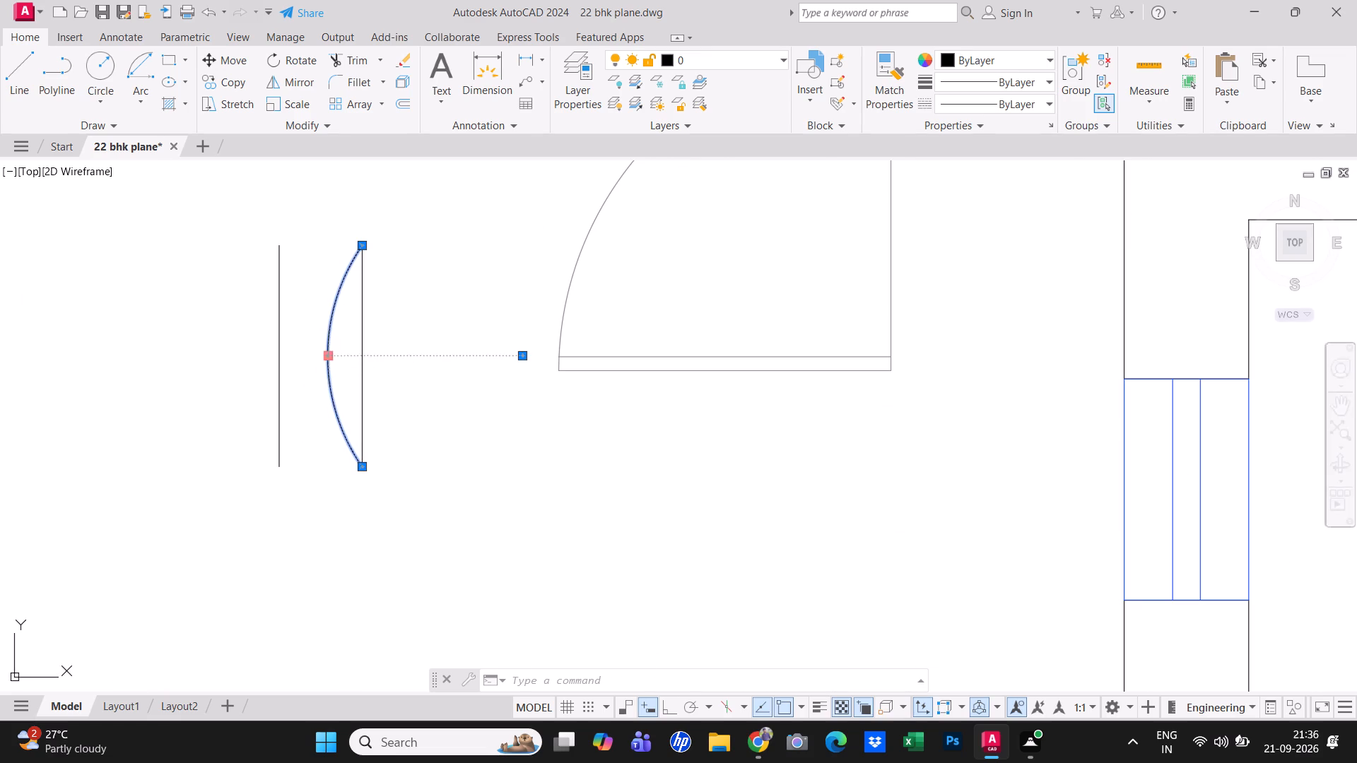
left_click(343, 357)
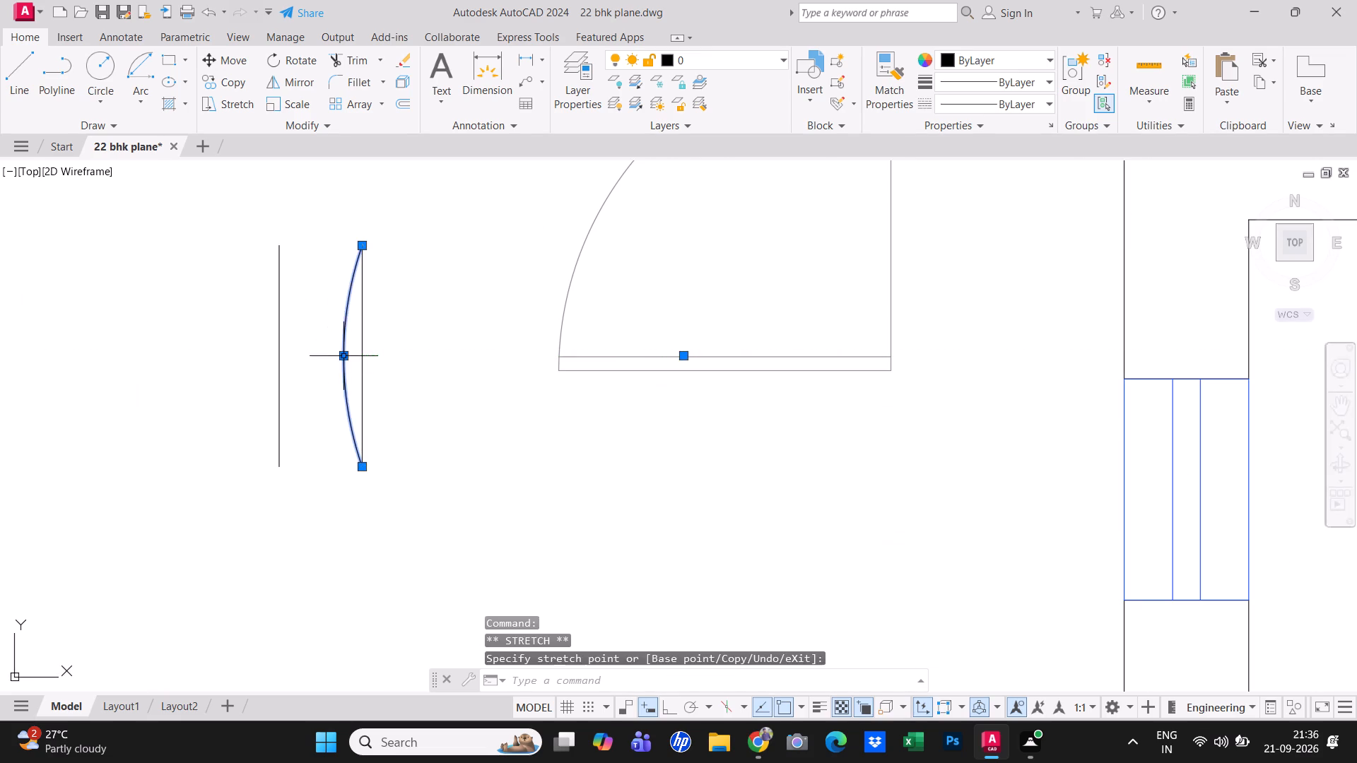
key("Escape")
key("Escape")
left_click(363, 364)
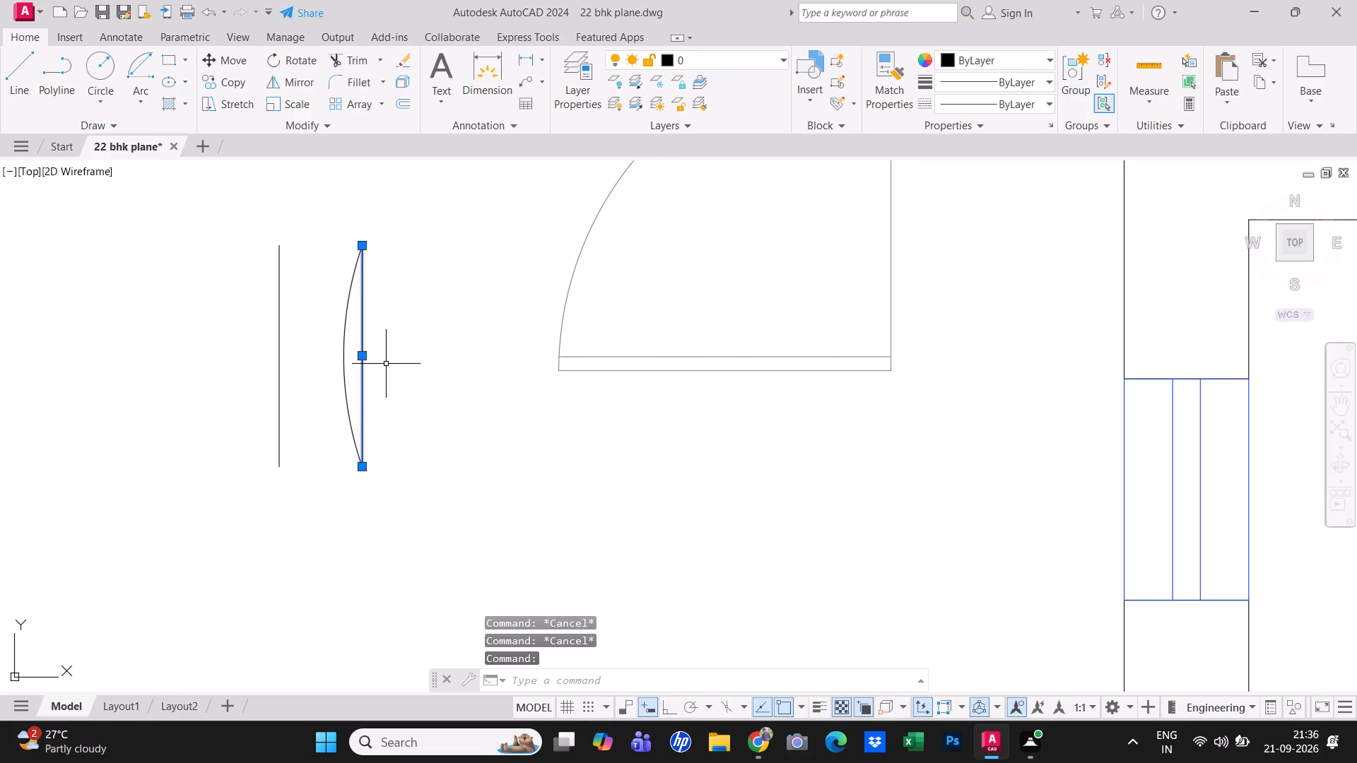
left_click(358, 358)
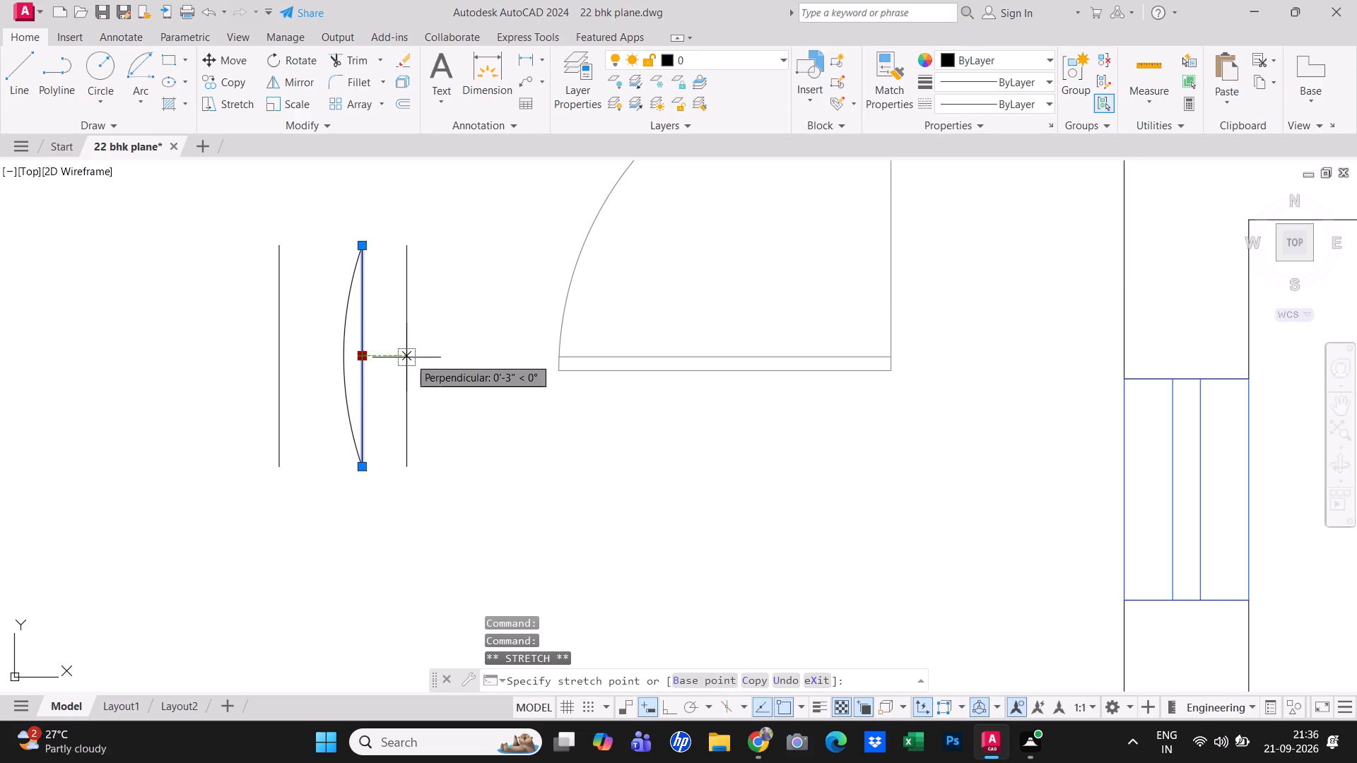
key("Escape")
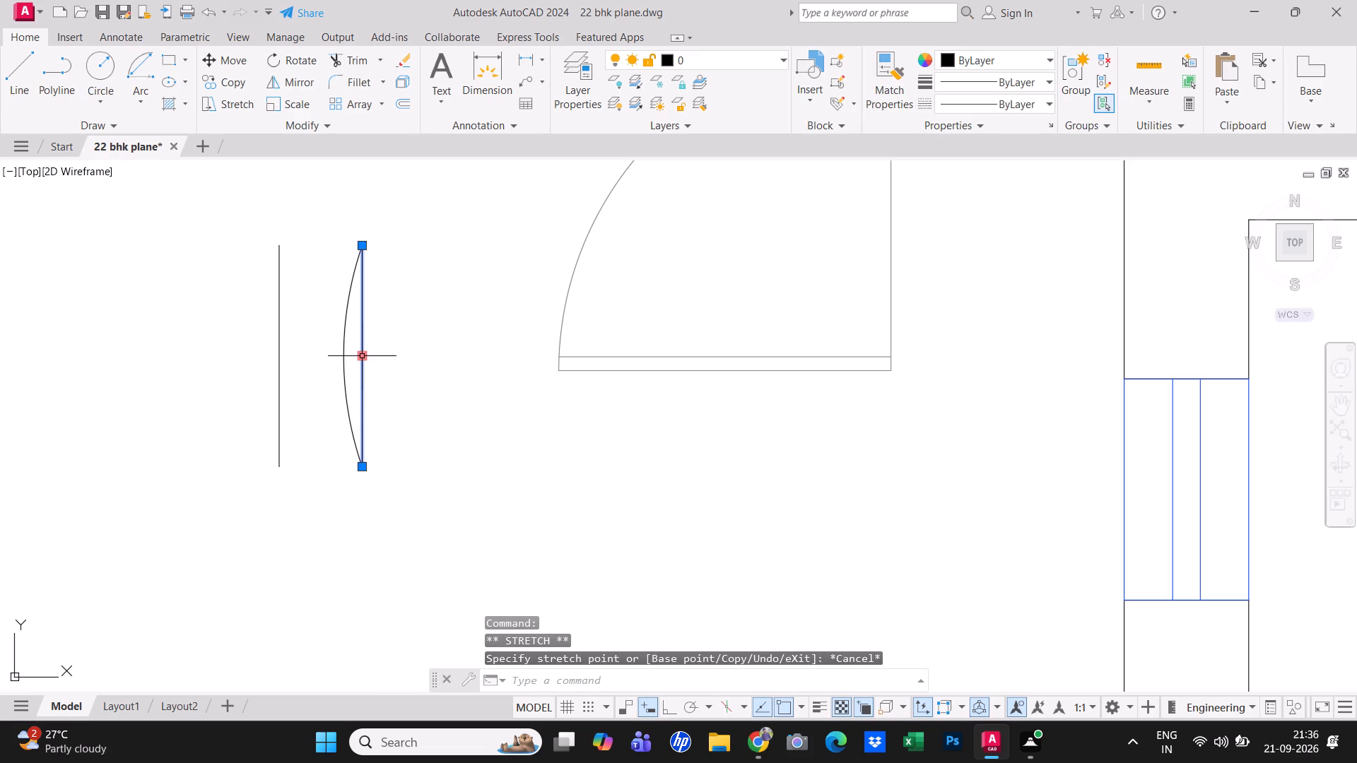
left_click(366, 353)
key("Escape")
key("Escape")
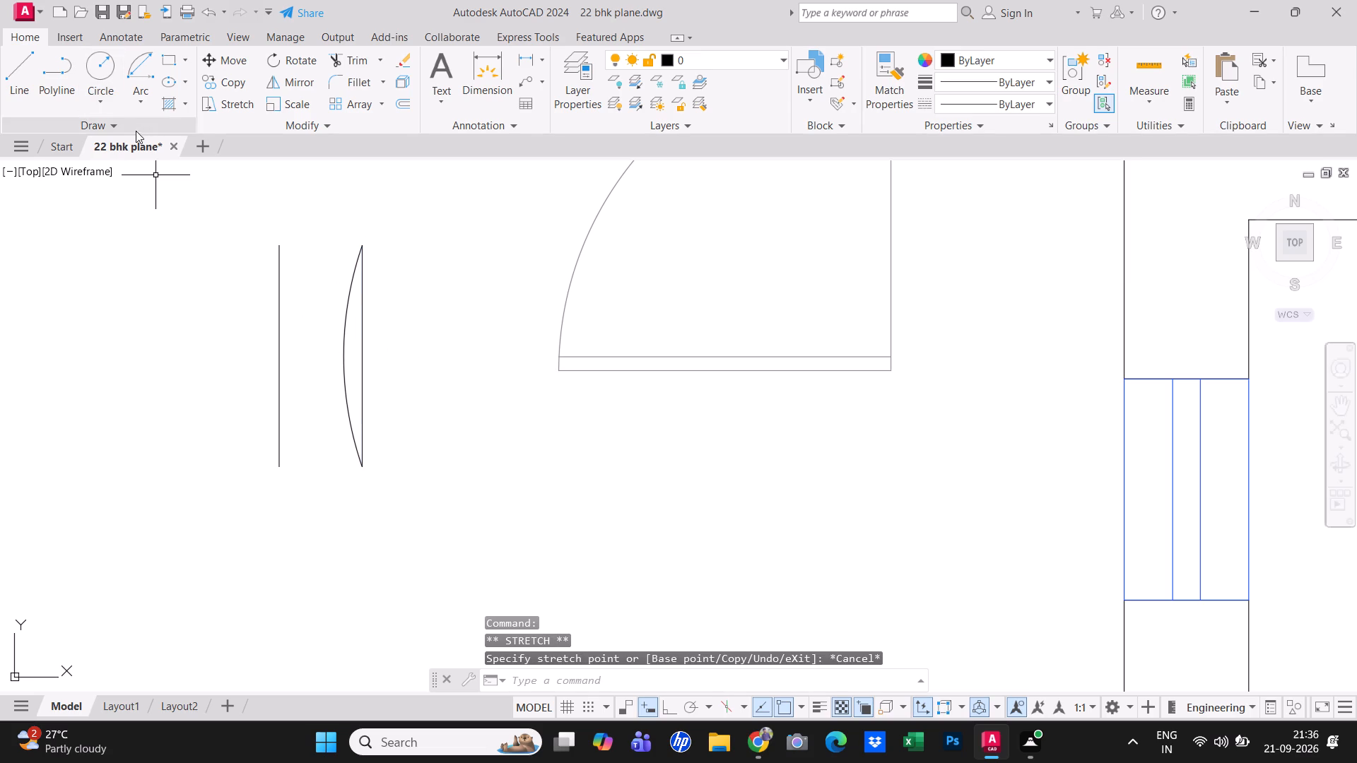
Draw a large Start, End, Angle arc from the offset line's top end to its bottom end, bulging west past the original line.
left_click(148, 93)
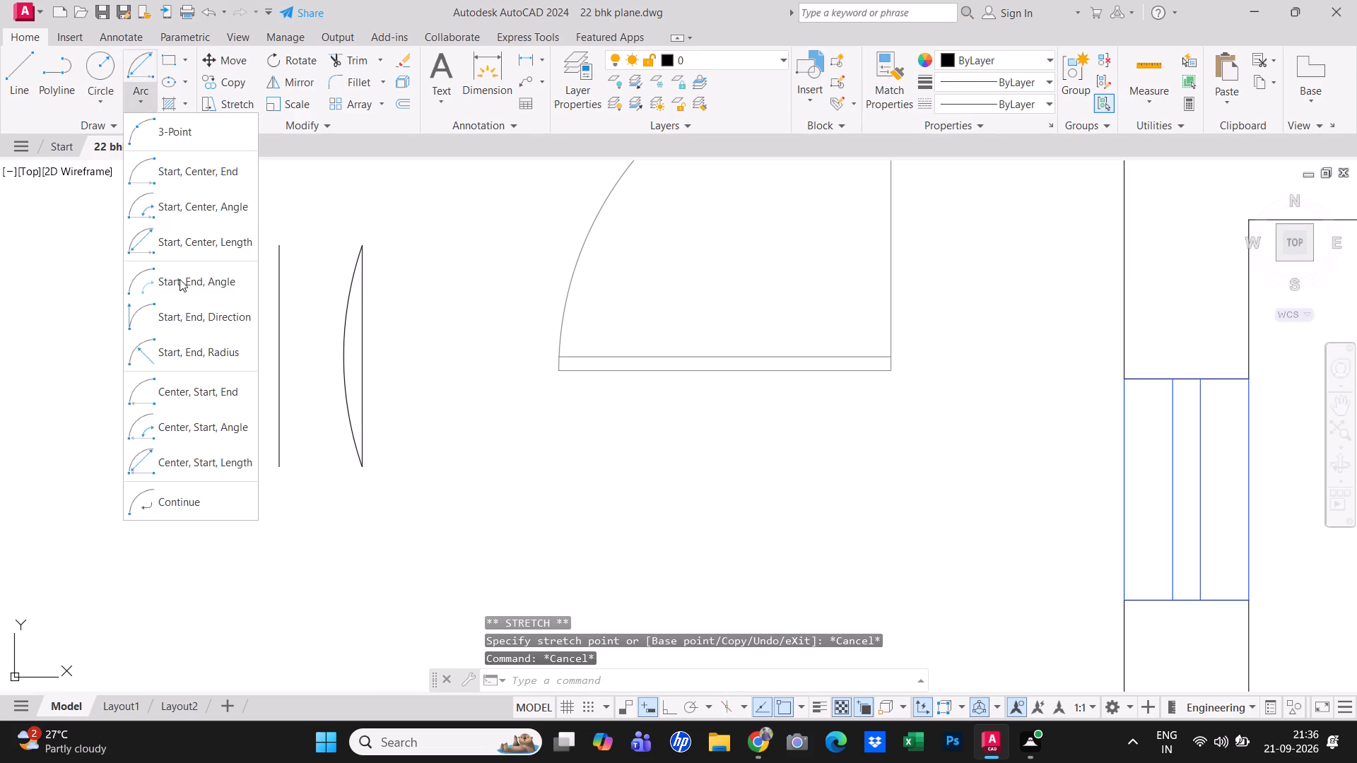
left_click(180, 279)
left_click(363, 249)
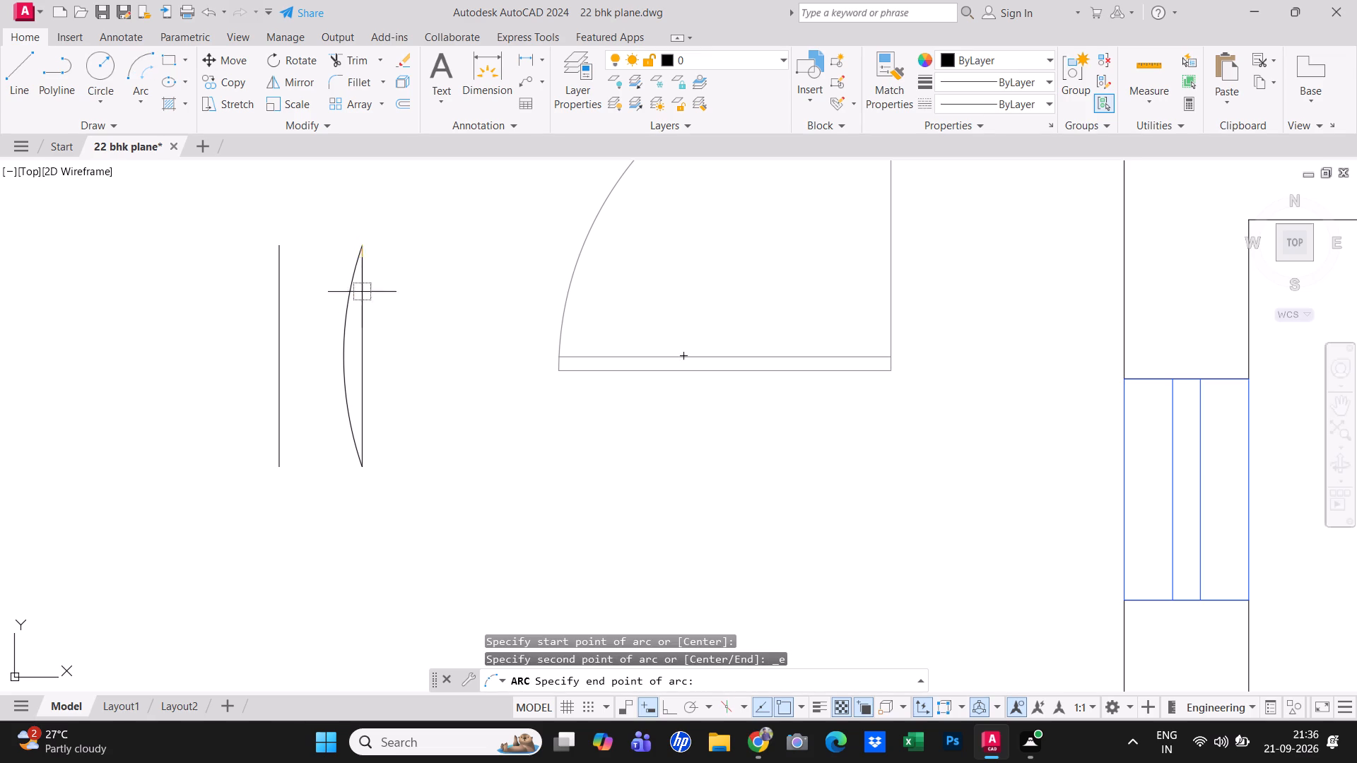
left_click(362, 460)
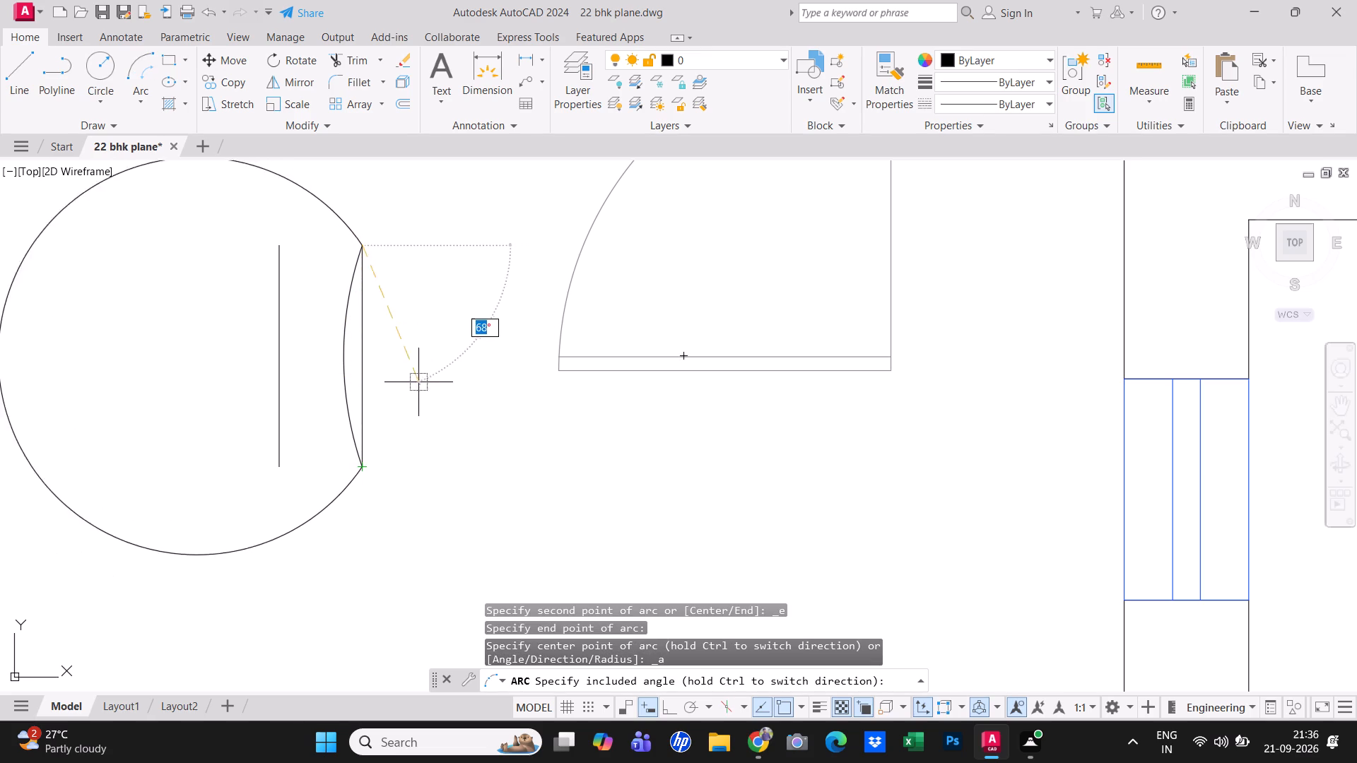
left_click(264, 340)
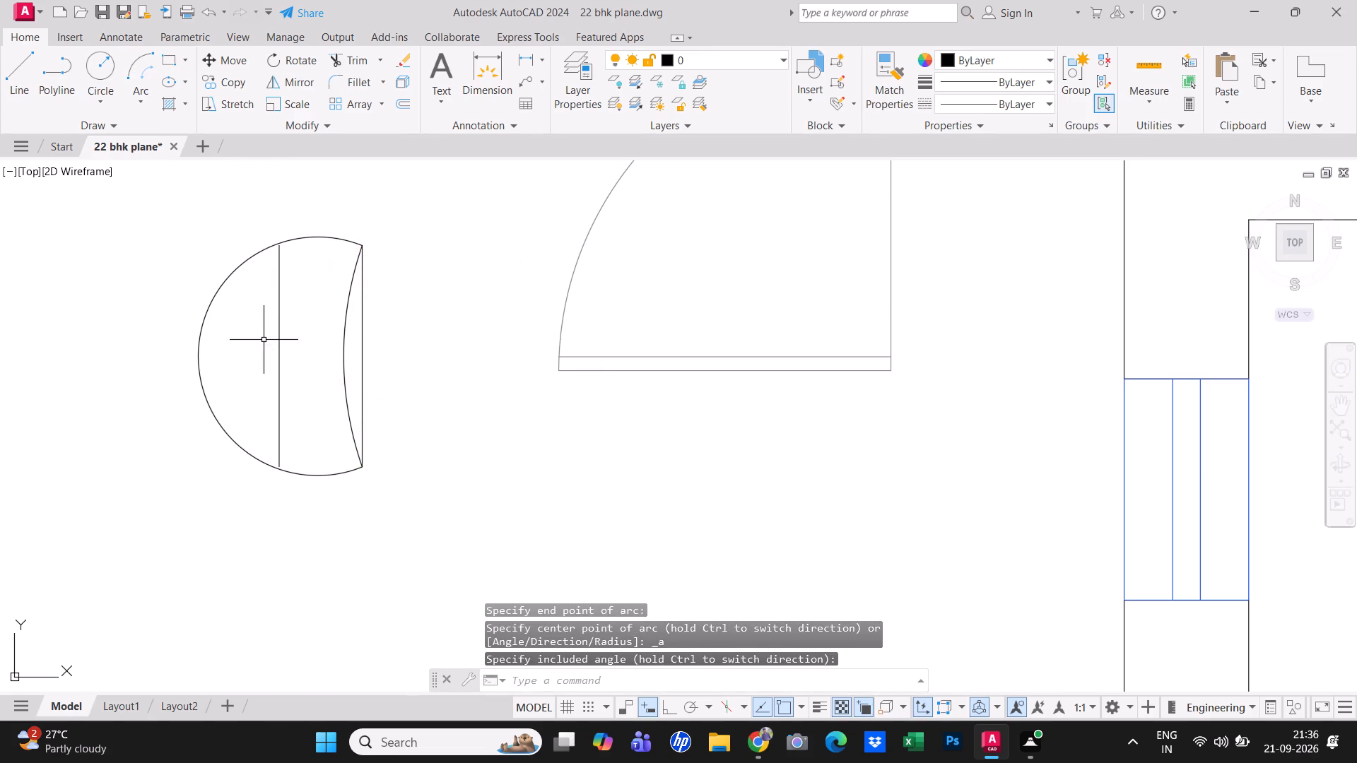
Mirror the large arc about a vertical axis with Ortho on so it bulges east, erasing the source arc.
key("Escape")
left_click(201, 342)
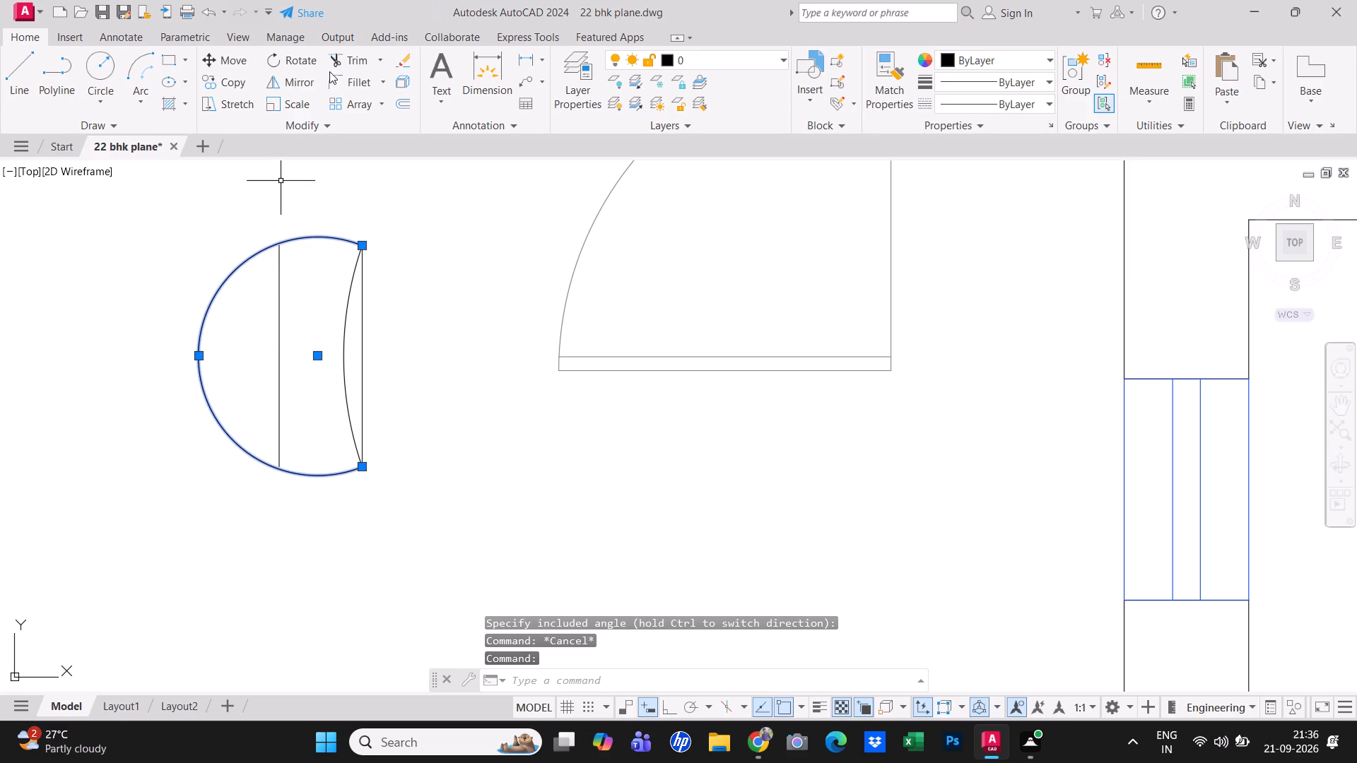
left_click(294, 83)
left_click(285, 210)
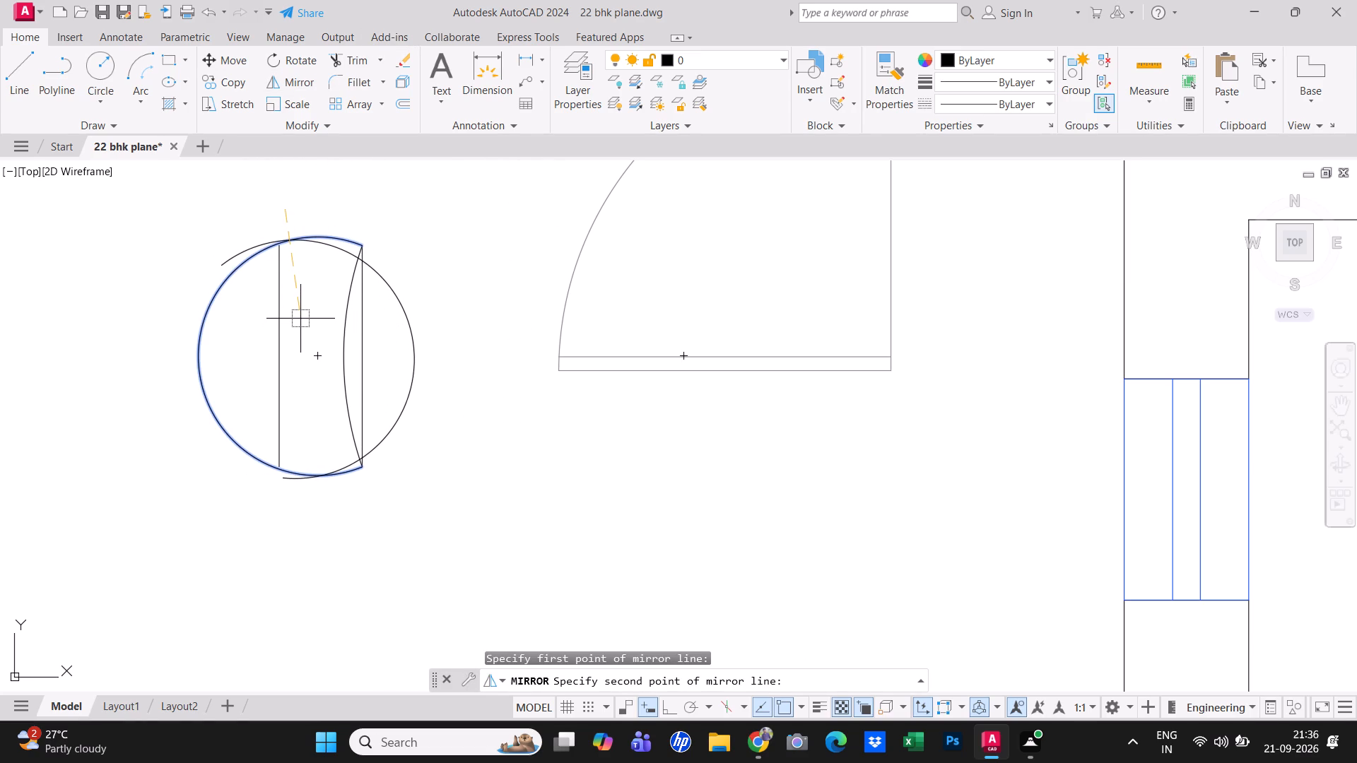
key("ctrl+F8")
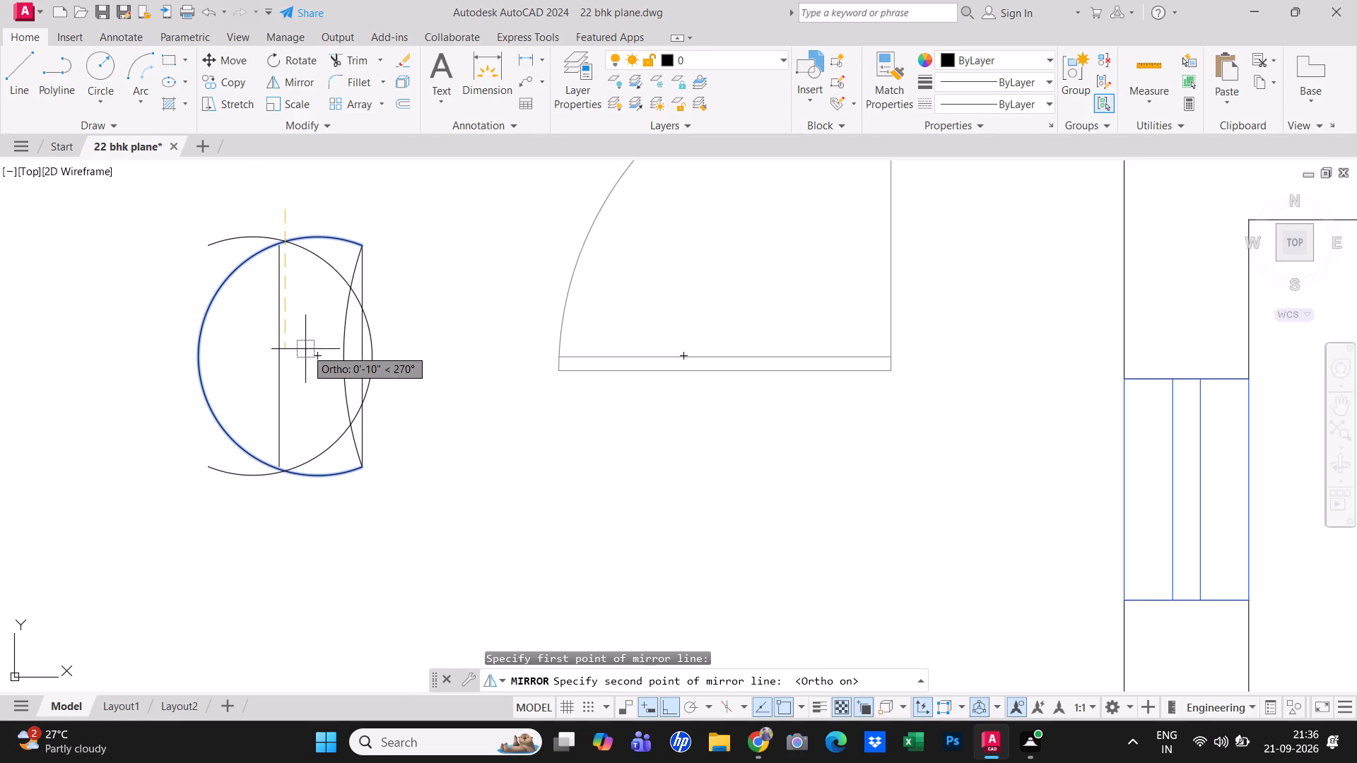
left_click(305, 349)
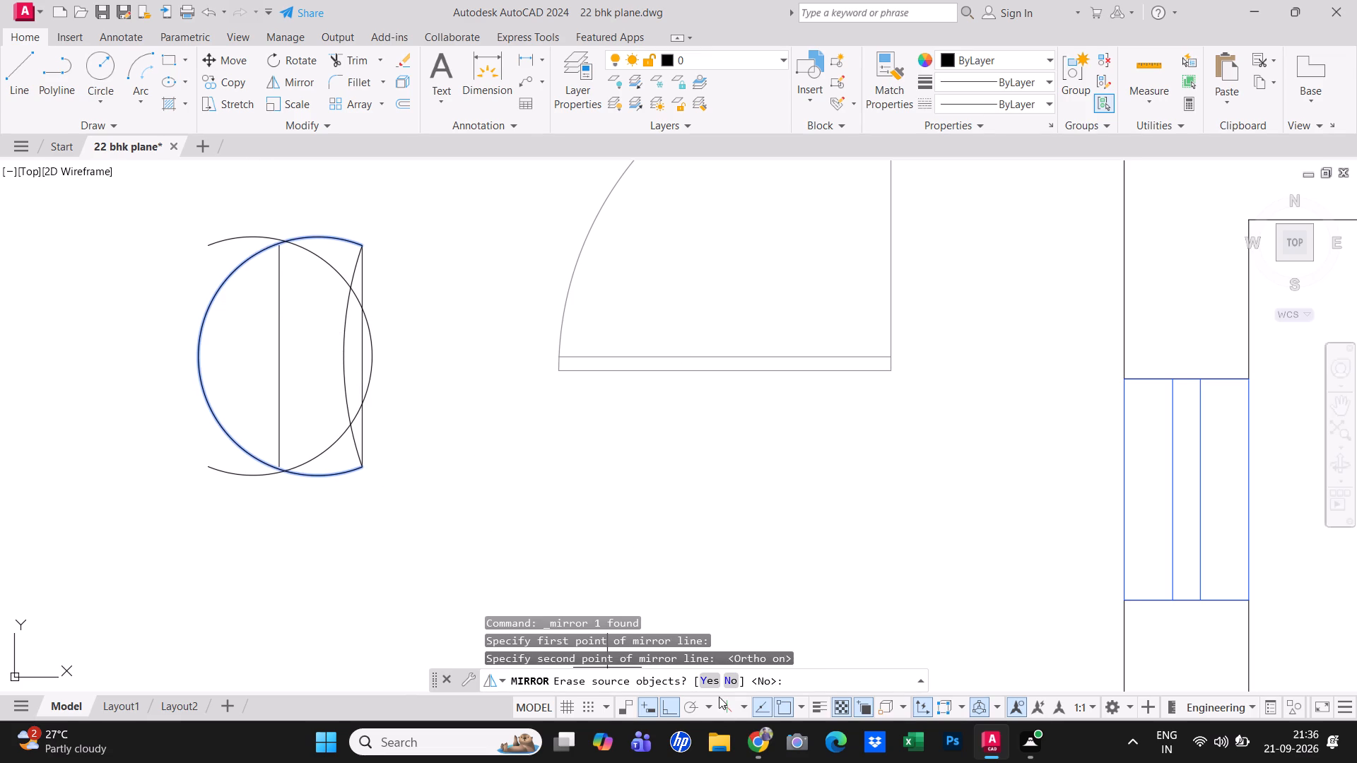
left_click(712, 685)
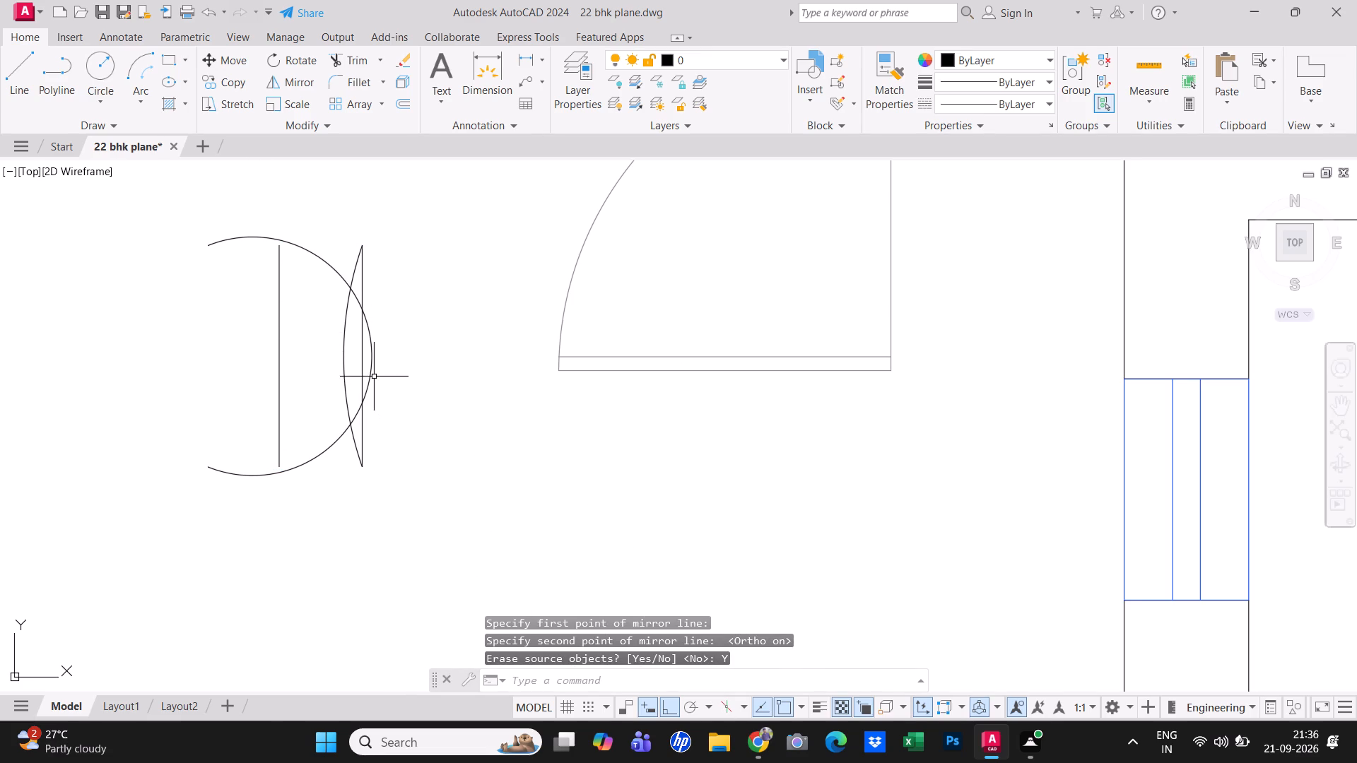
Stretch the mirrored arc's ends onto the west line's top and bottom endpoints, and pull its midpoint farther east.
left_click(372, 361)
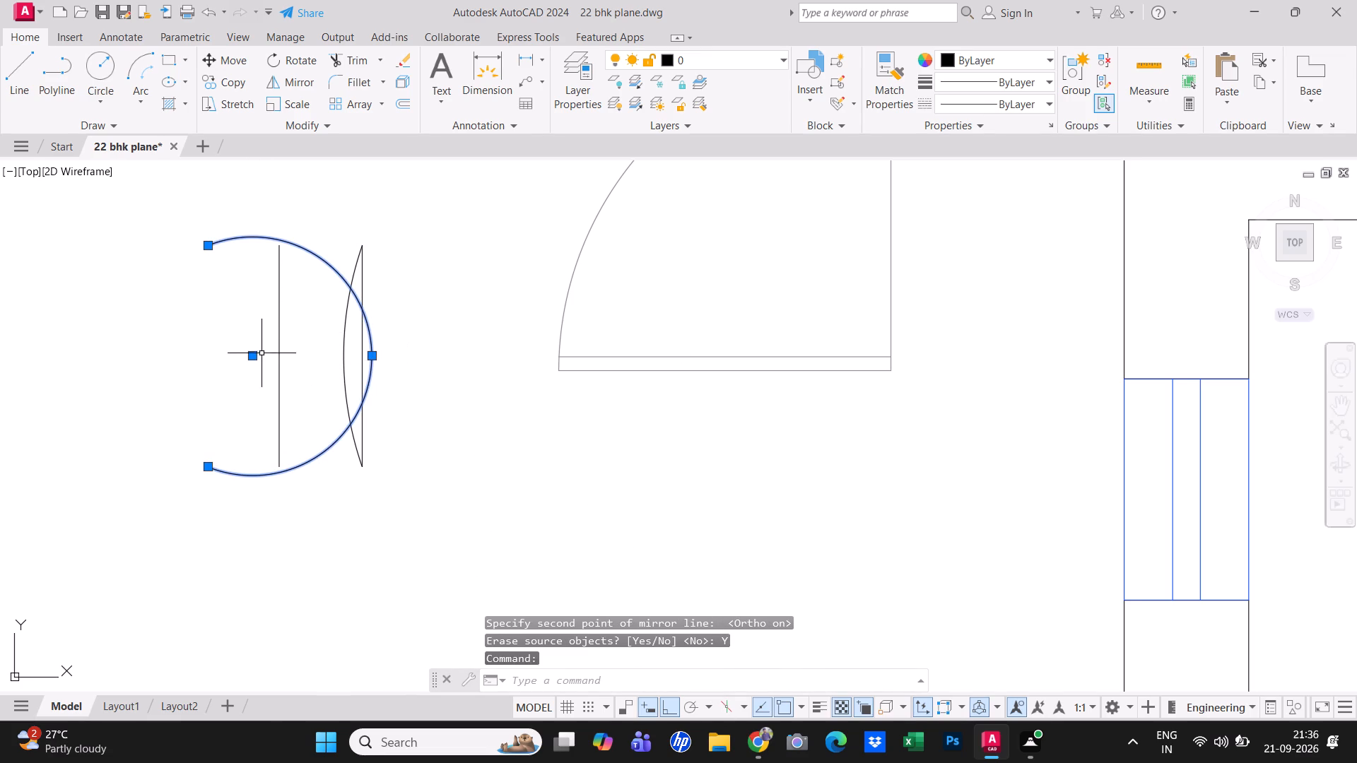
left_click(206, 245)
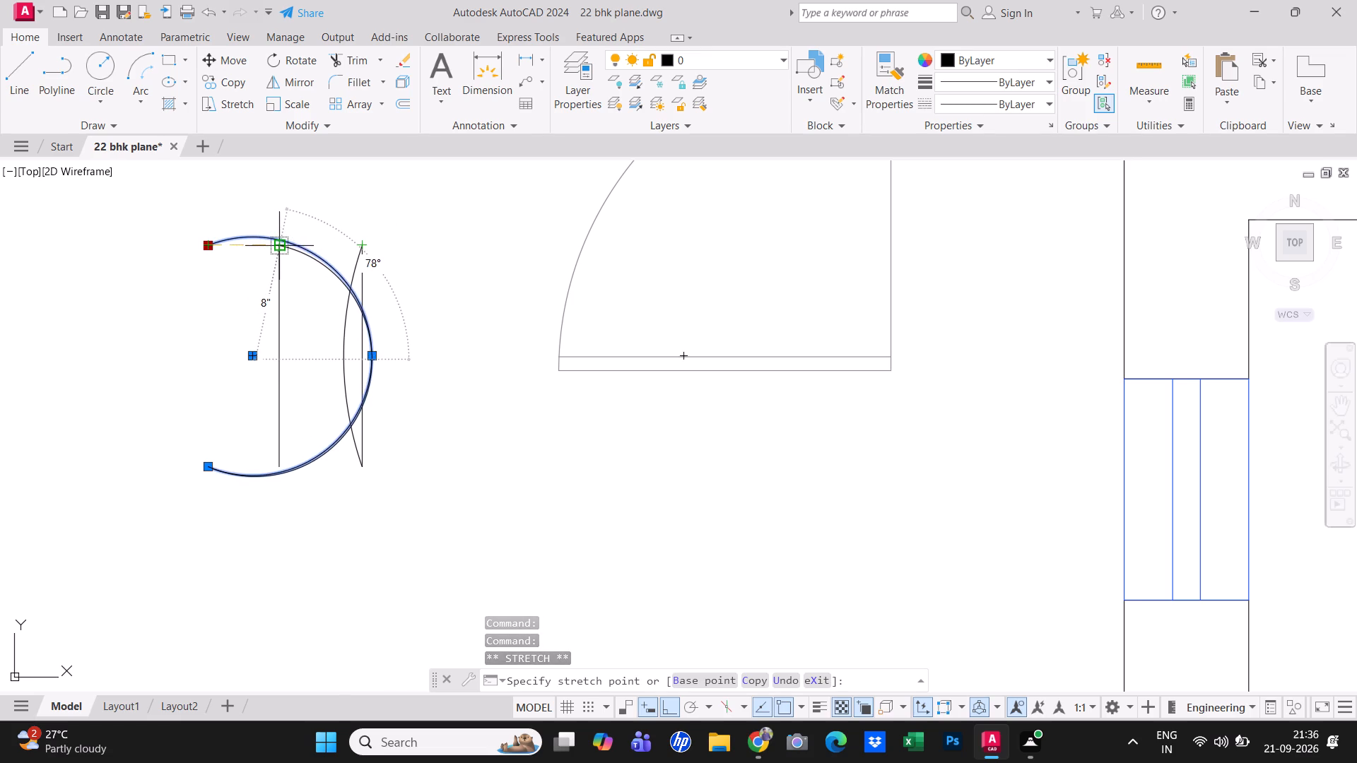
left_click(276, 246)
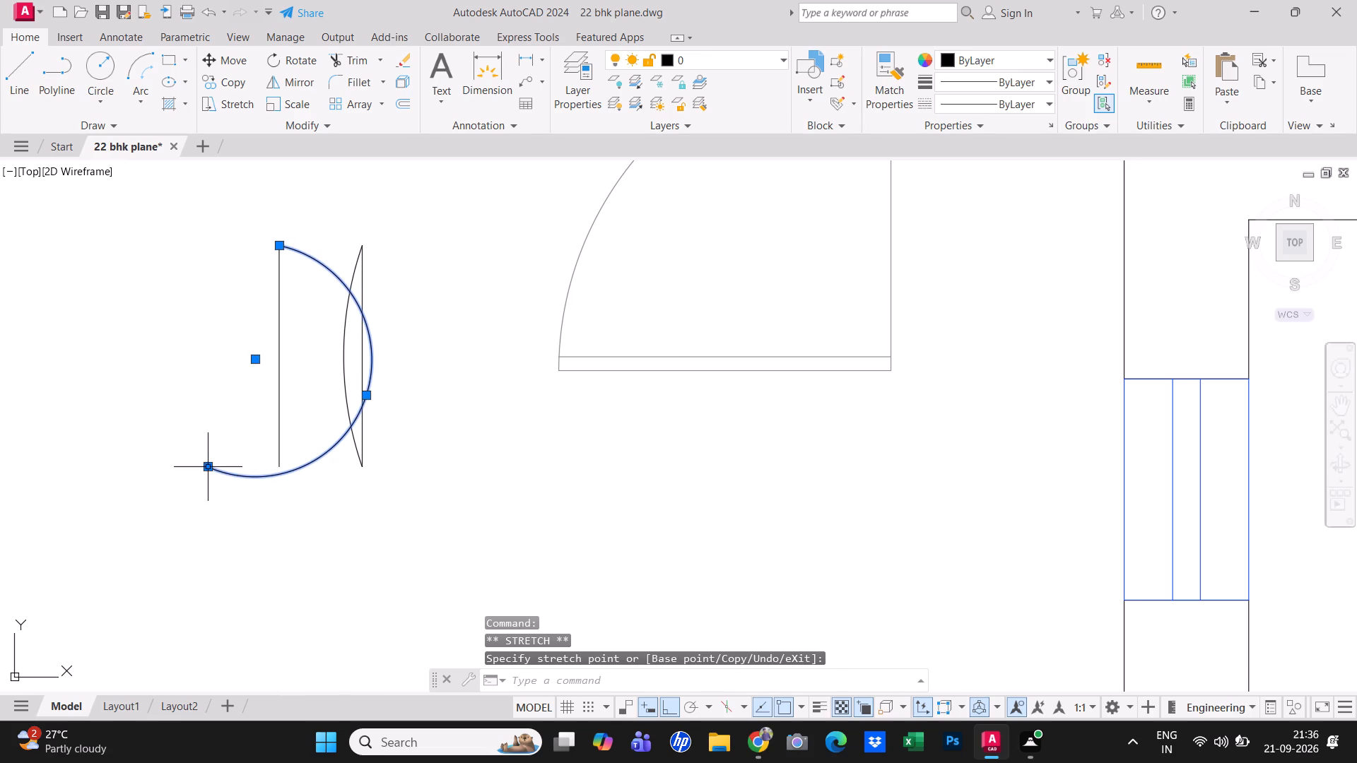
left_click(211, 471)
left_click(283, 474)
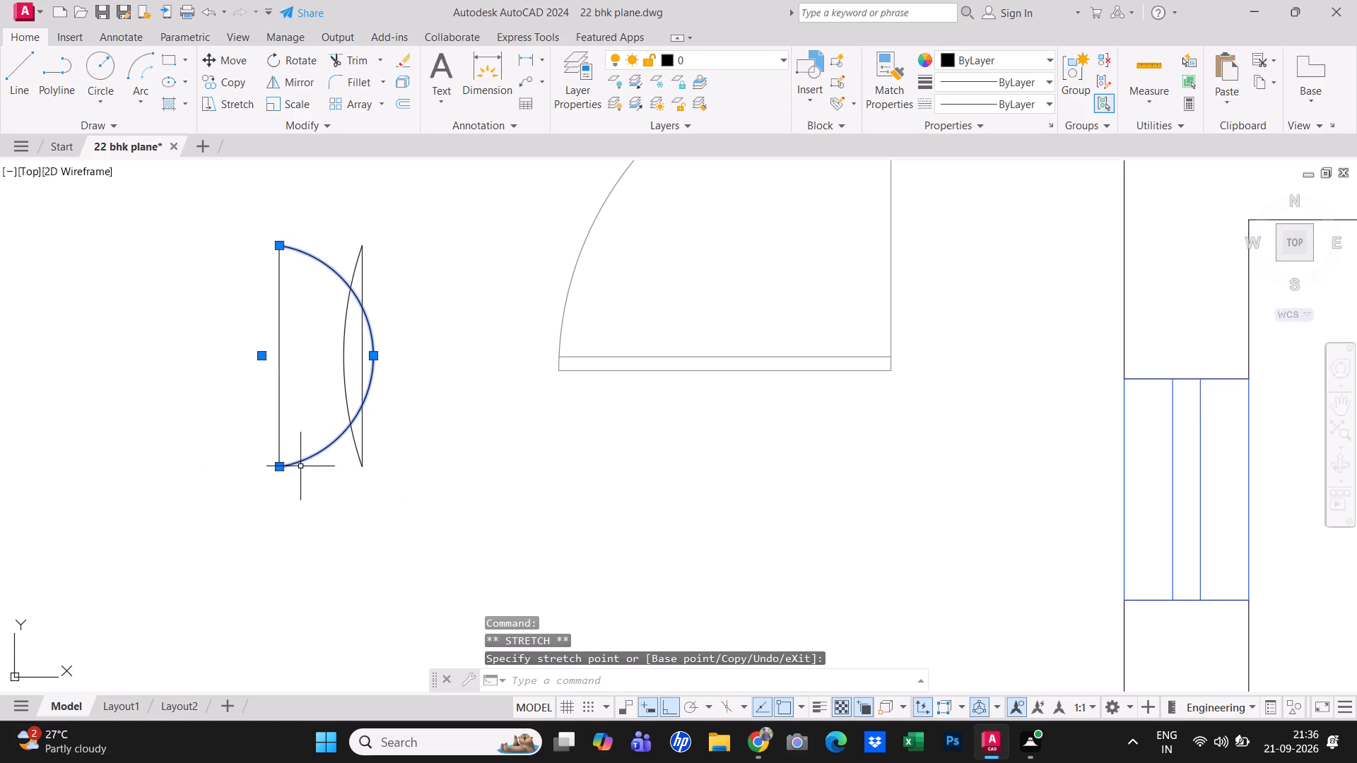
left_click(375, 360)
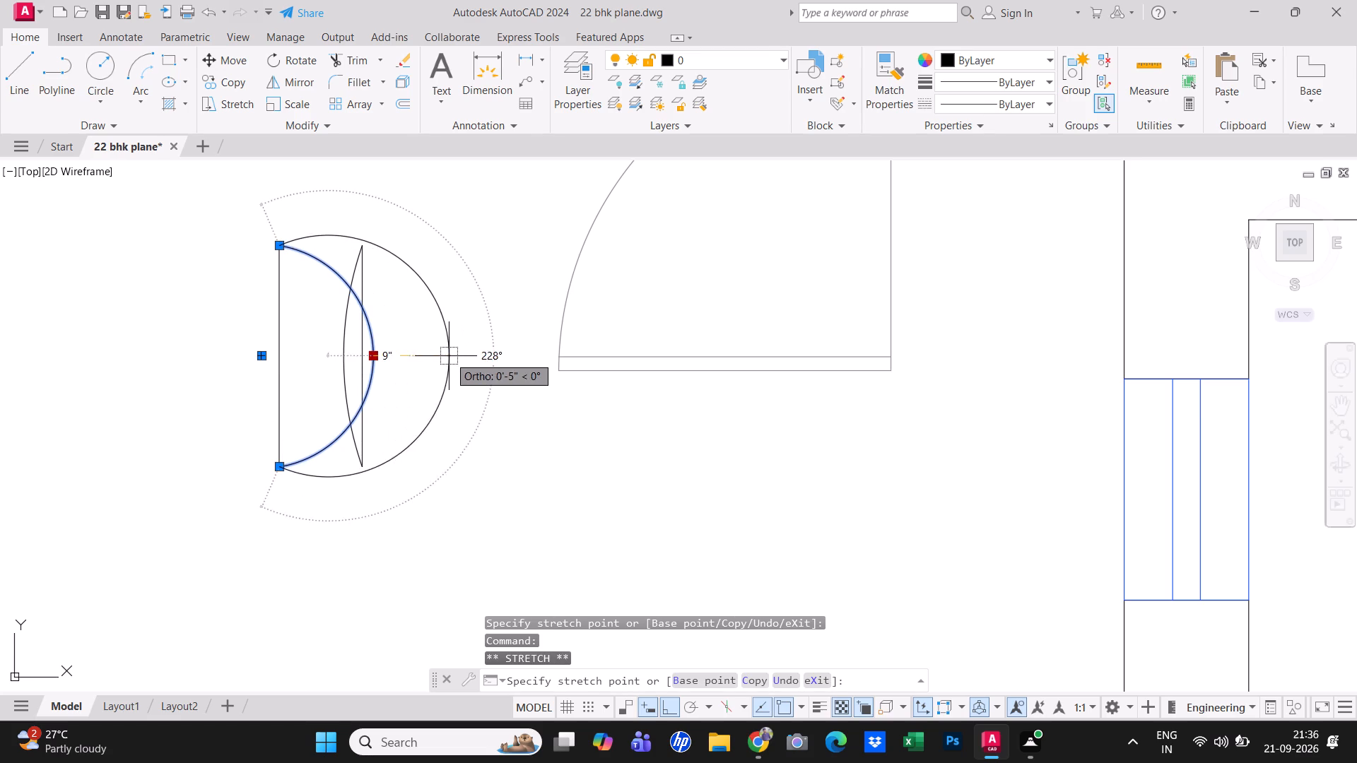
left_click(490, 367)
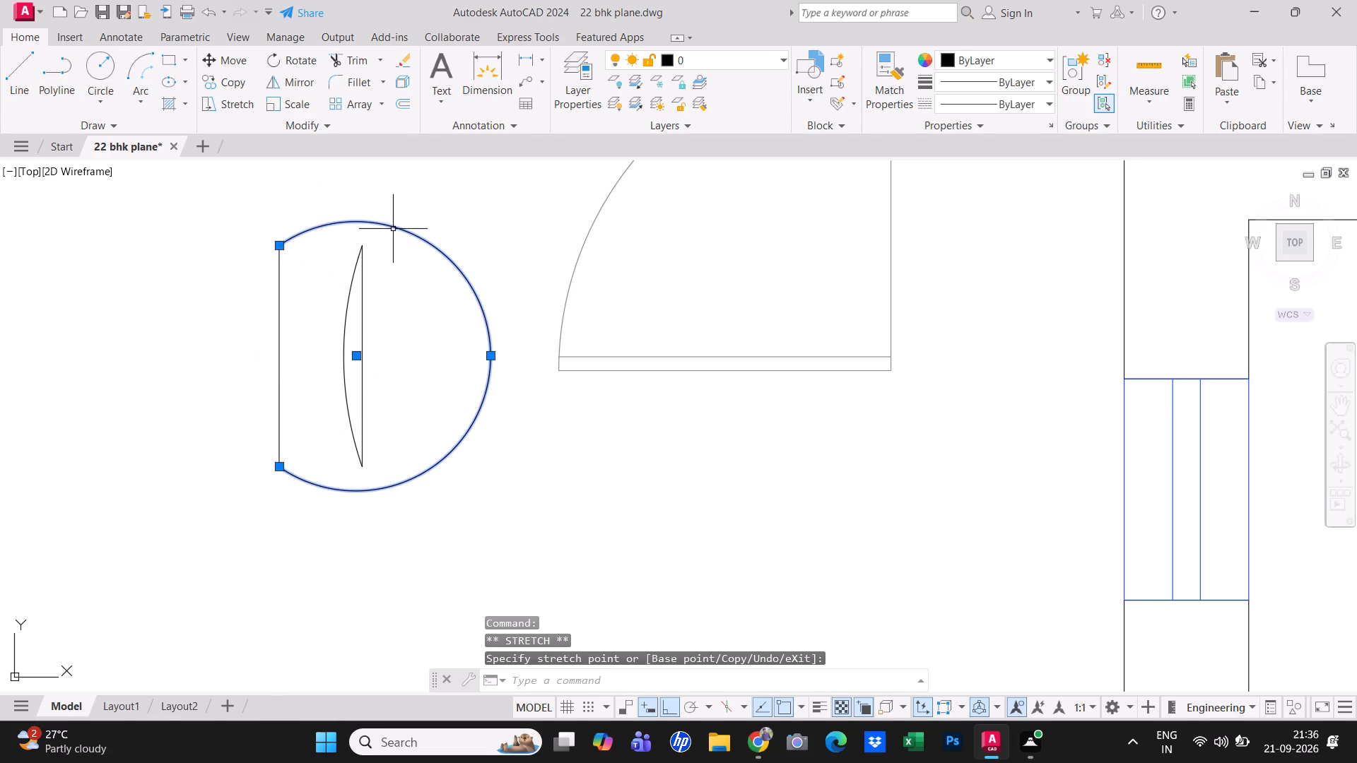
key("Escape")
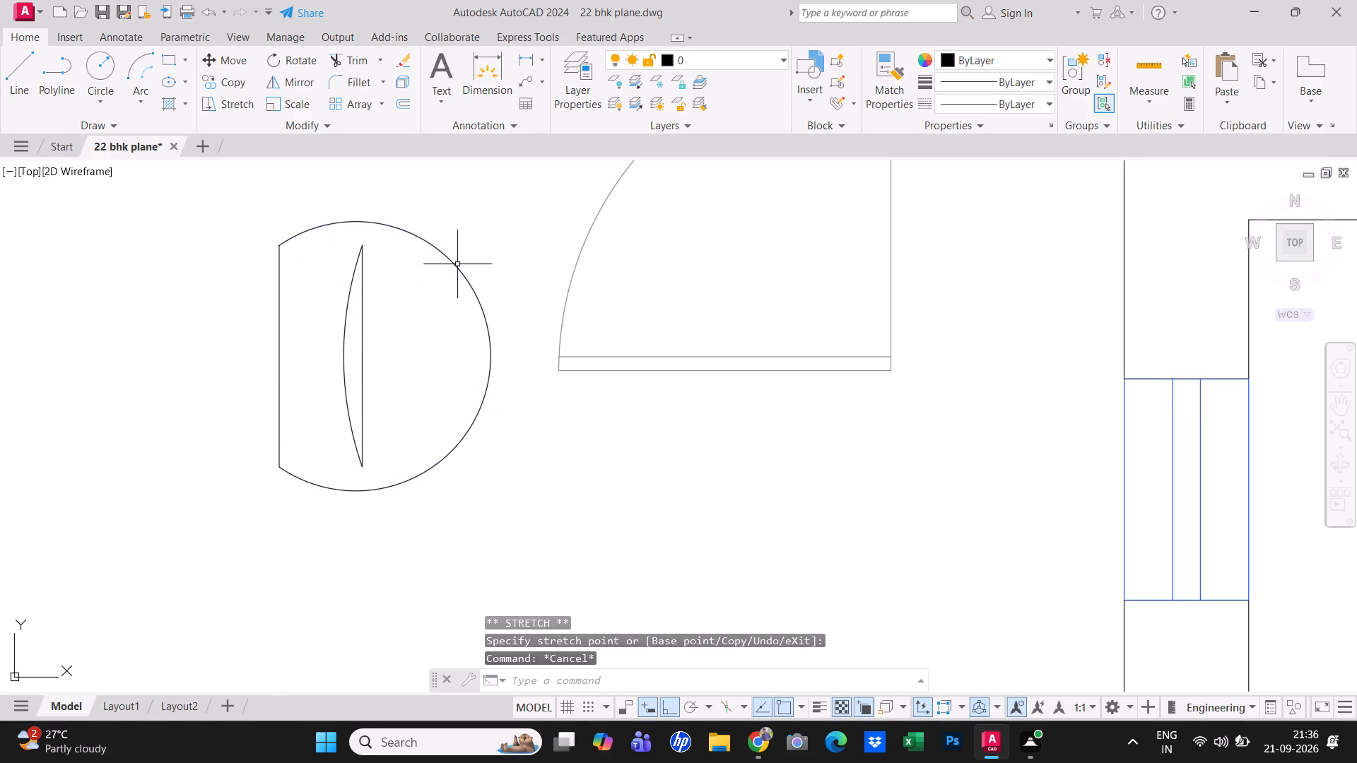
Erase the large arc from the fixture symbol.
left_click(457, 264)
type("e")
key("space")
key("Escape")
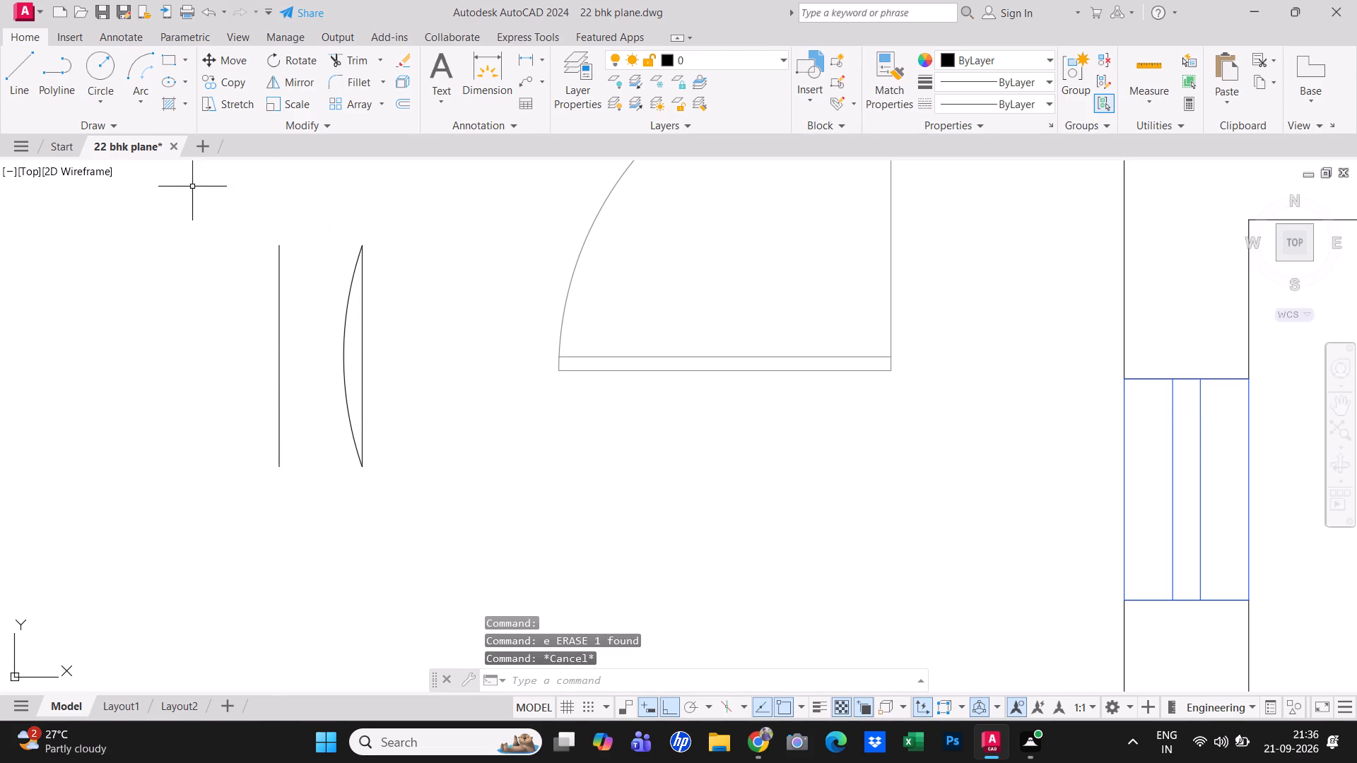
Draw two horizontal lines joining the top and bottom ends of the two vertical lines into a closed rectangle.
left_click(8, 71)
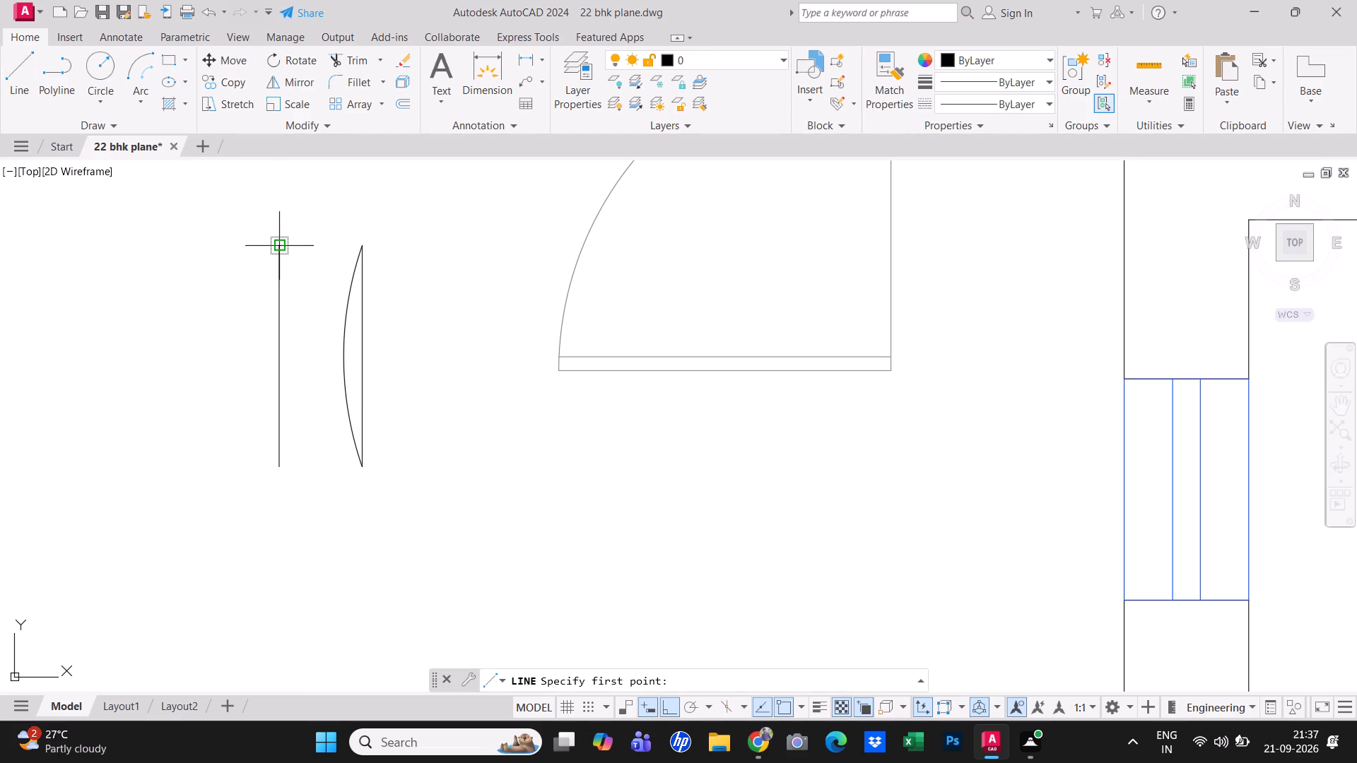
left_click_drag(279, 240, 286, 240)
left_click(361, 249)
key("Escape")
right_click(410, 257)
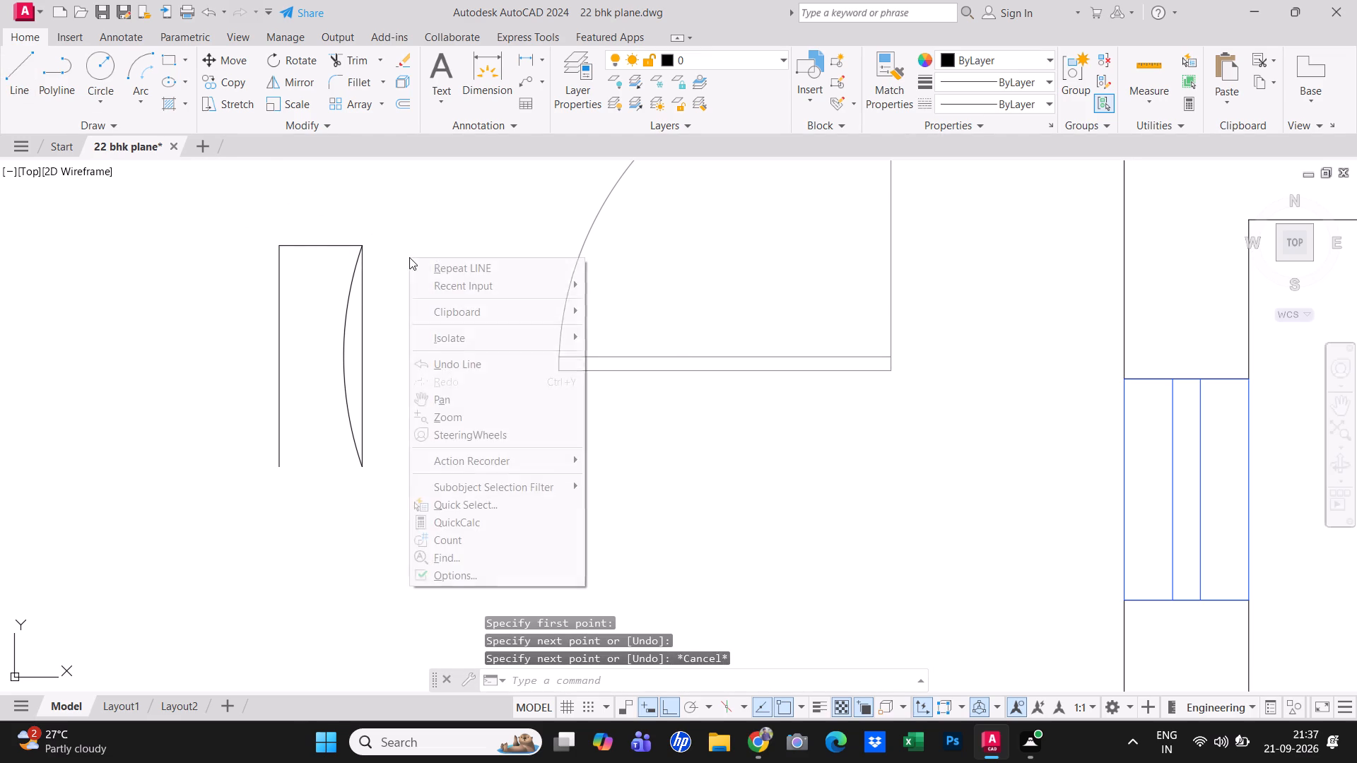
left_click(445, 270)
left_click(284, 467)
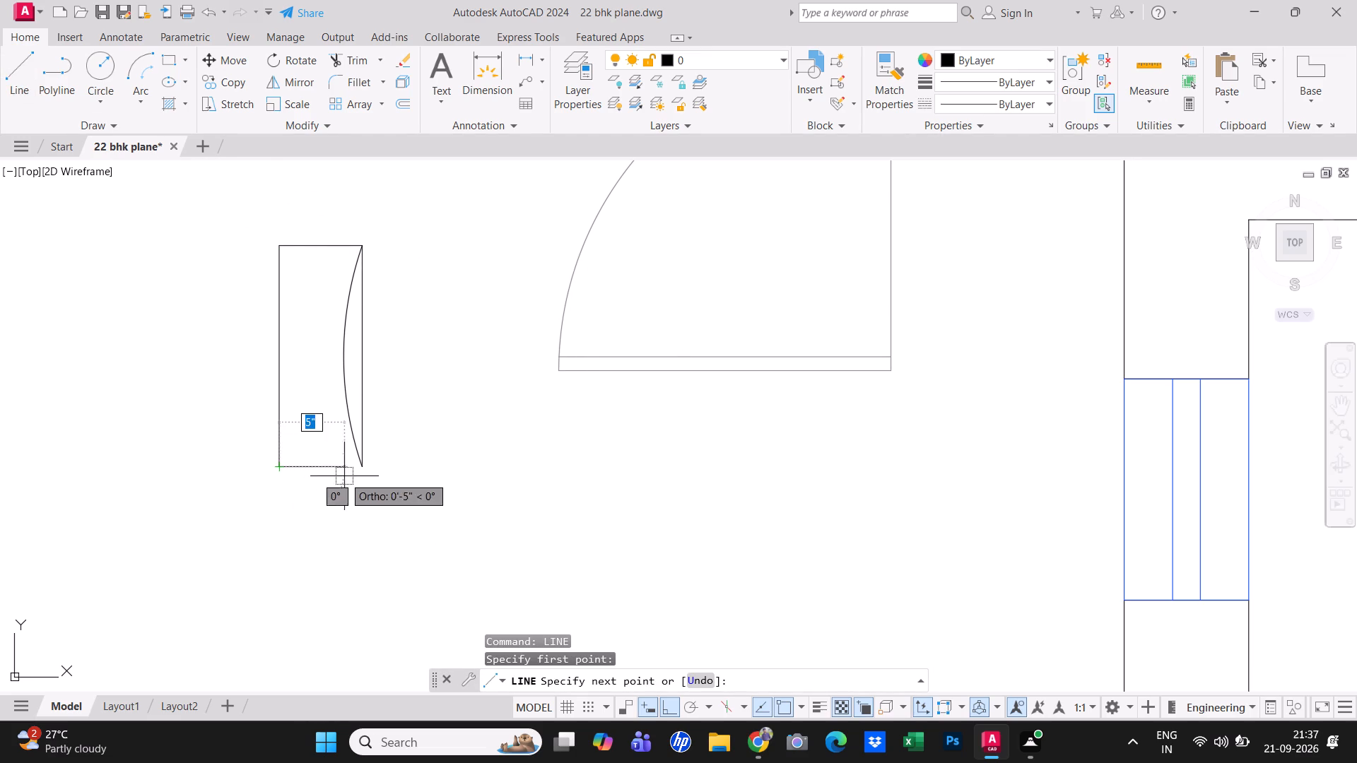
left_click(363, 471)
key("Escape")
Move the loose door block east of the fixture symbol northward to clear the space beside the rectangle.
middle_click_drag(439, 424, 274, 451)
scroll(274, 451, "down", 1)
key("Escape")
scroll(276, 449, "down", 2)
left_click(341, 386)
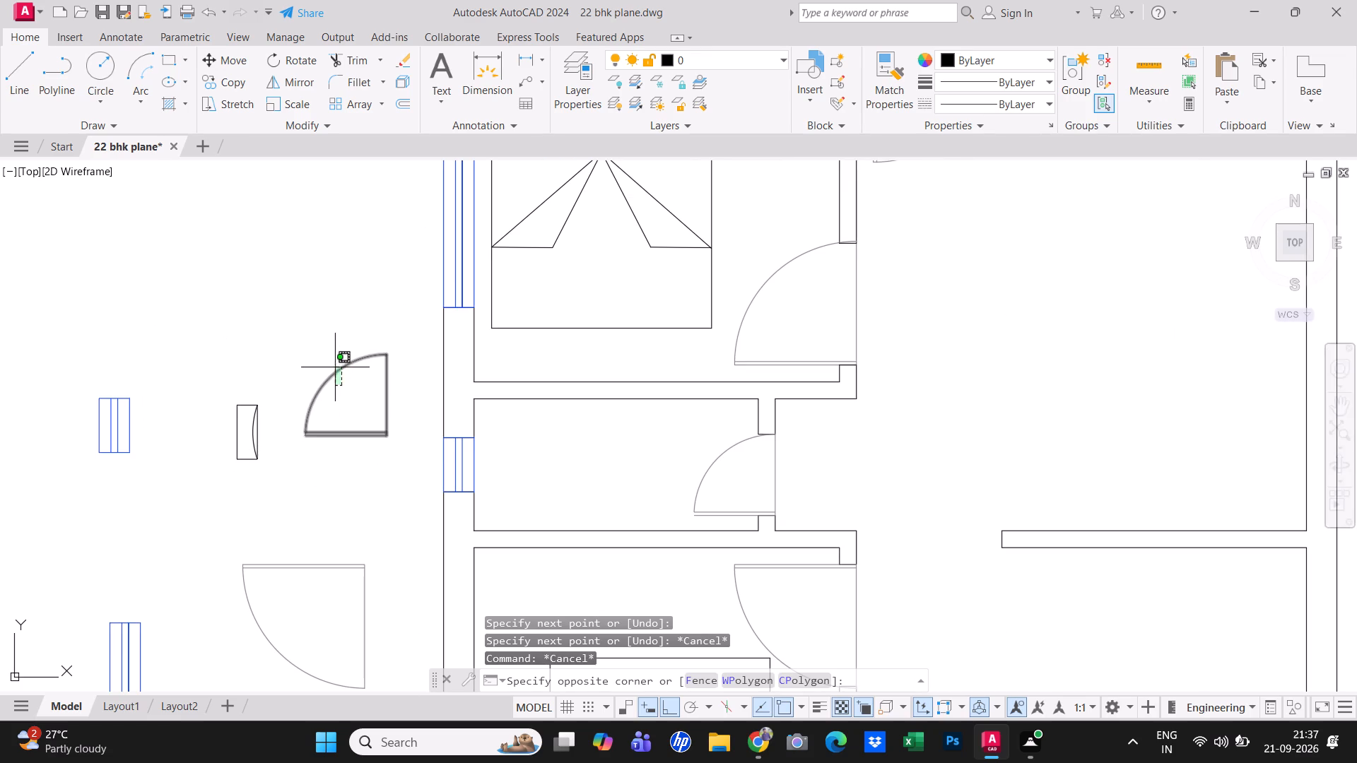
left_click(334, 365)
left_click(350, 395)
left_click(345, 280)
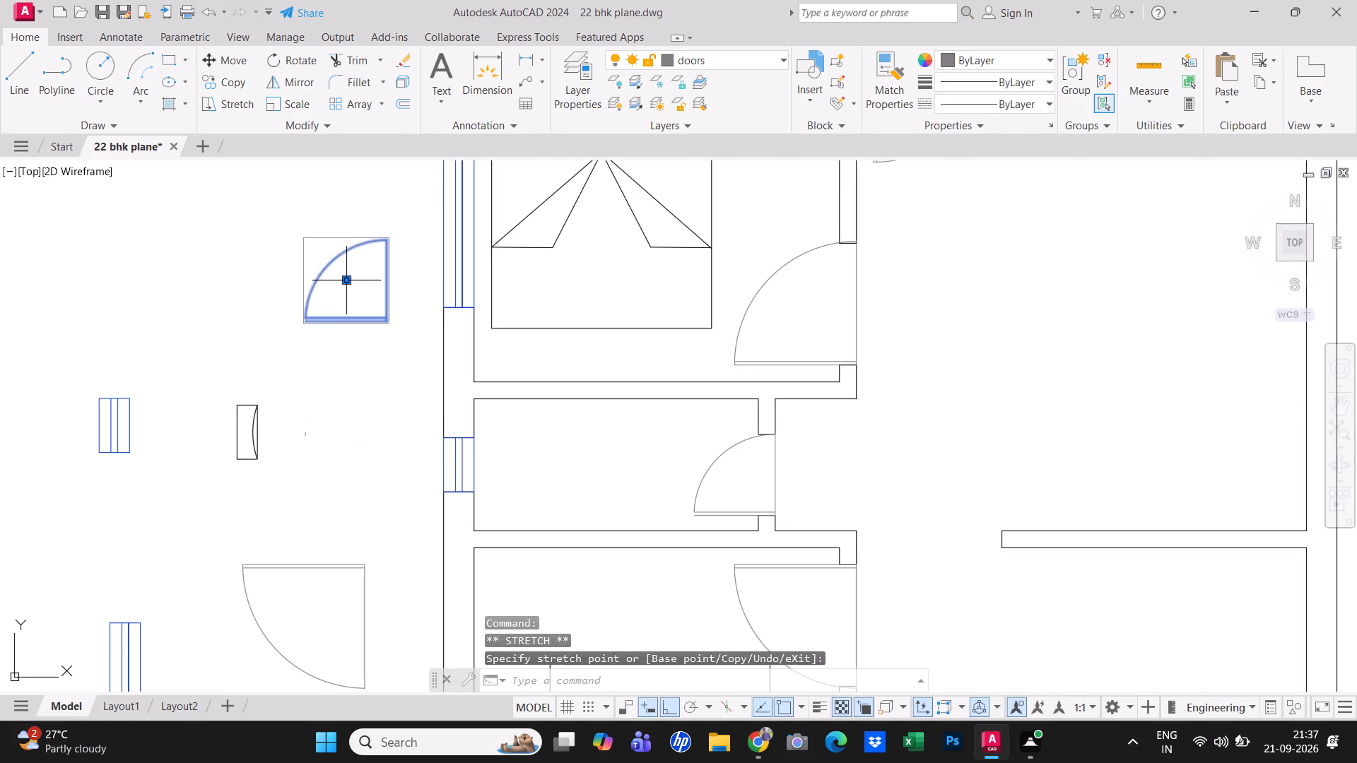
key("Escape")
Draw a Center ellipse just east of the rectangle, with a horizontal half-axis of about 1' and a vertical half-axis of about 8".
scroll(281, 408, "up", 2)
middle_click_drag(277, 427, 404, 362)
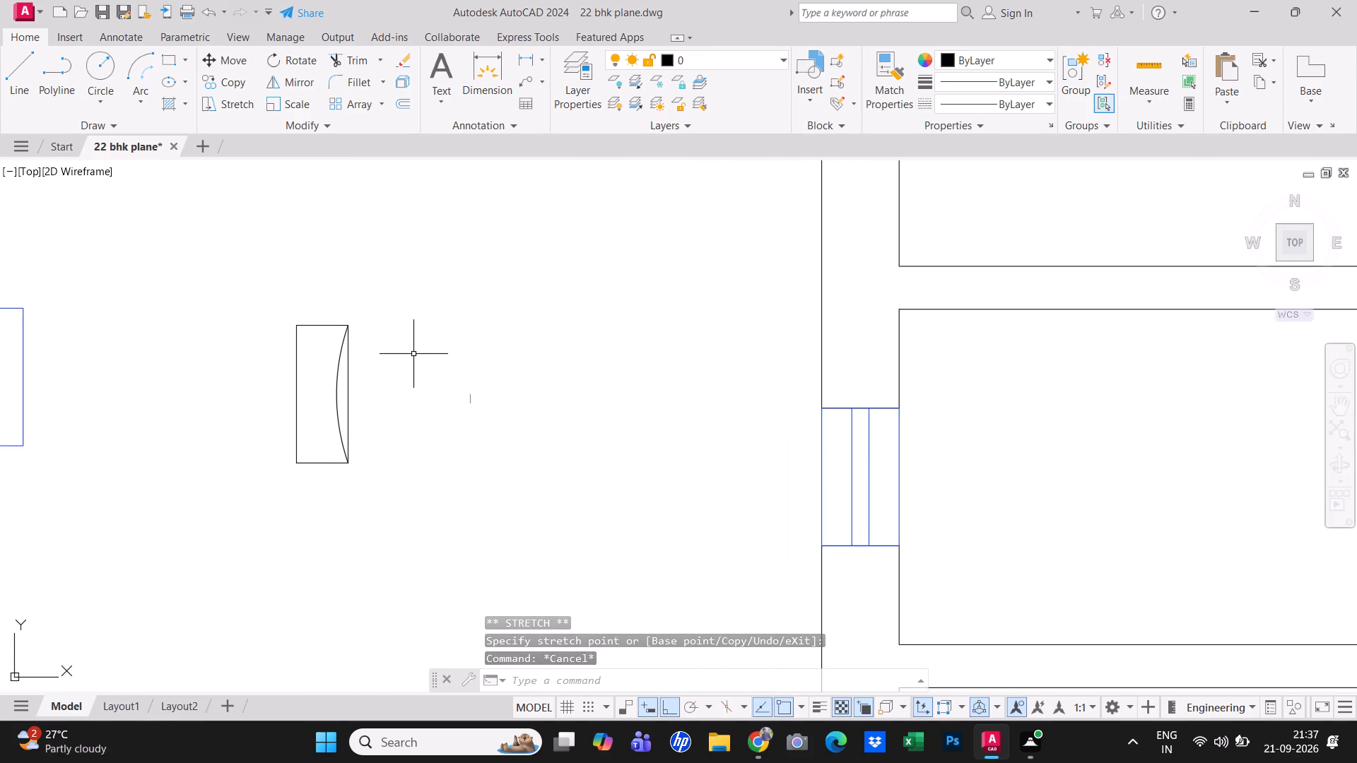
left_click(175, 88)
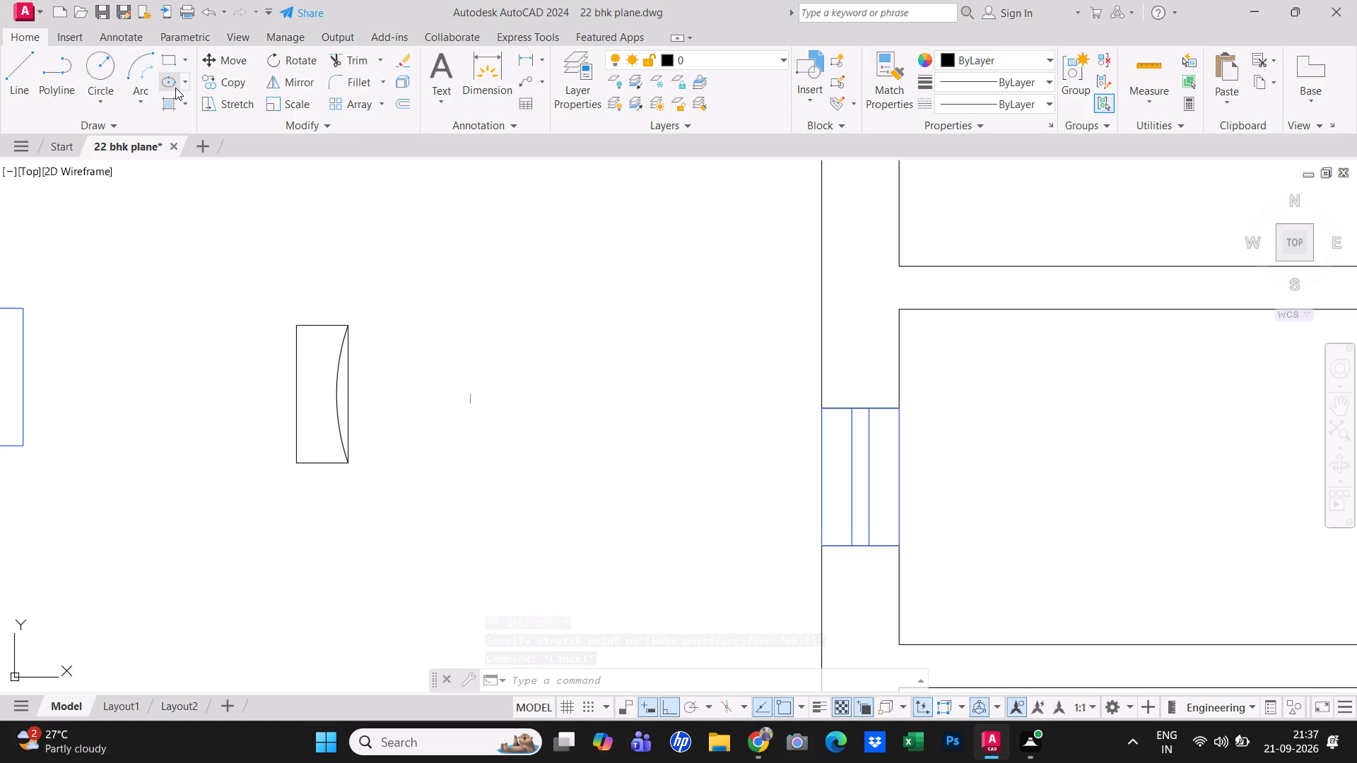
left_click(182, 88)
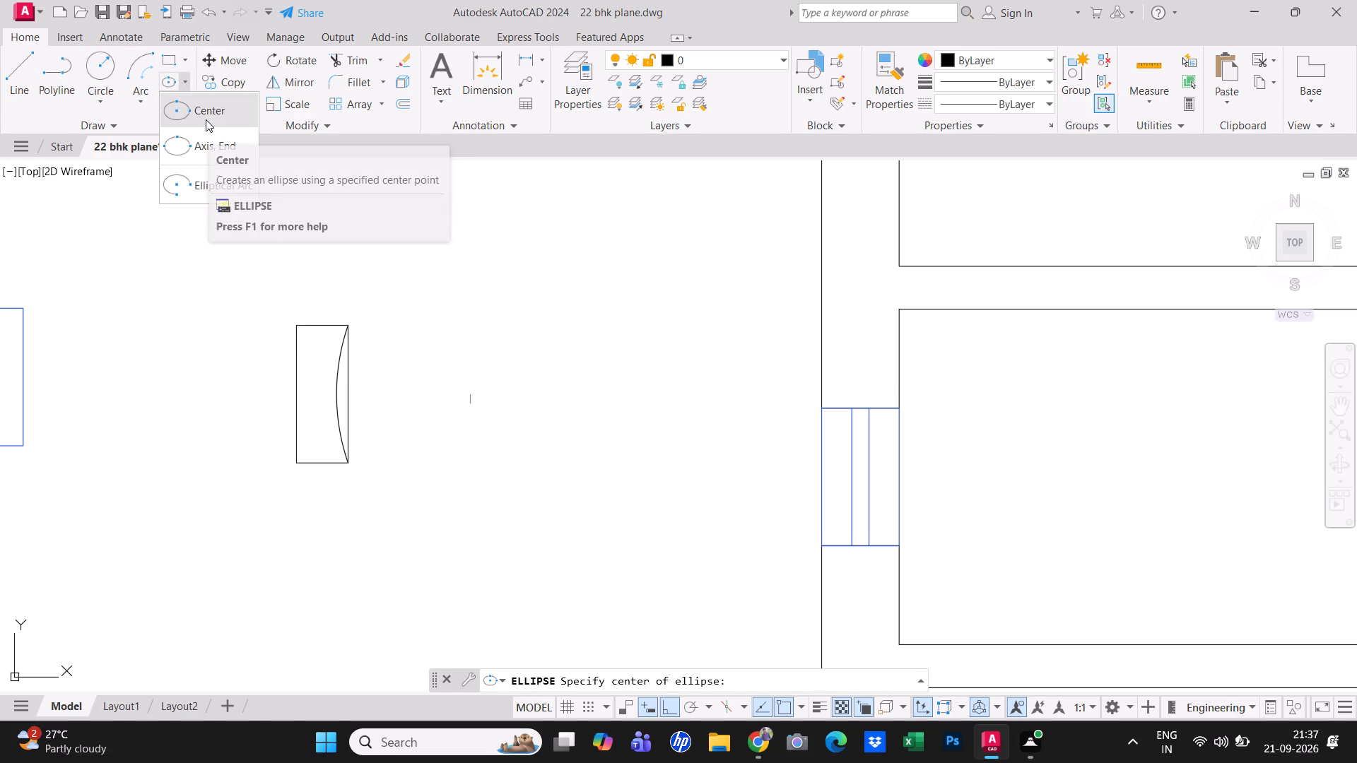
left_click(206, 119)
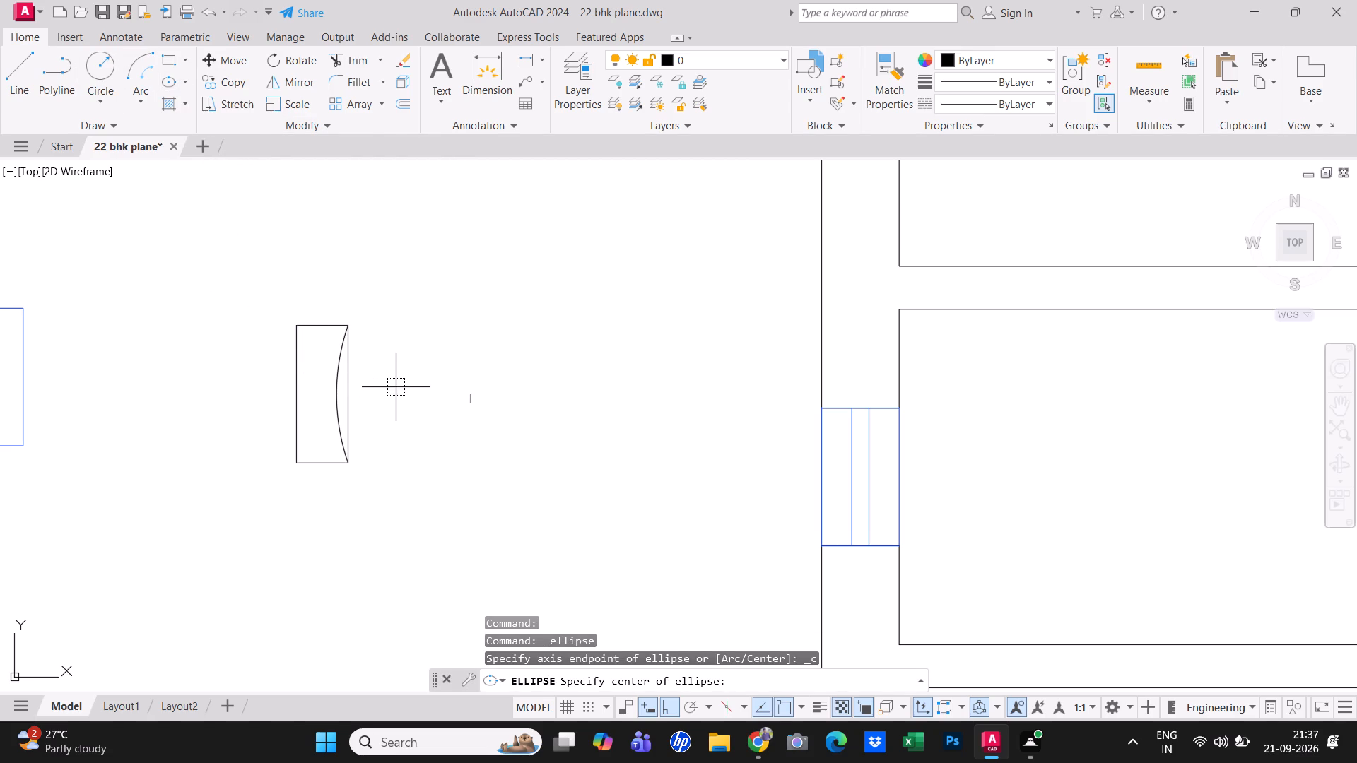
left_click(404, 384)
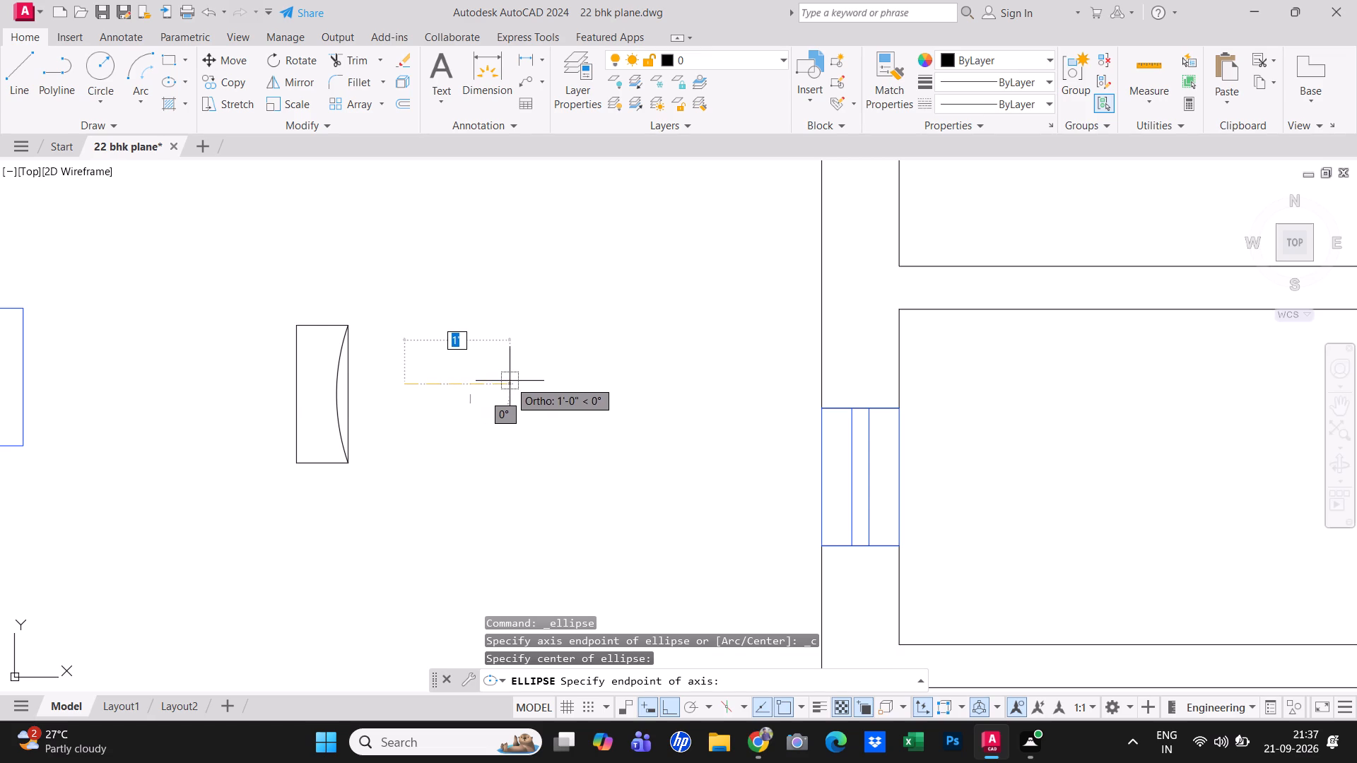
left_click(510, 381)
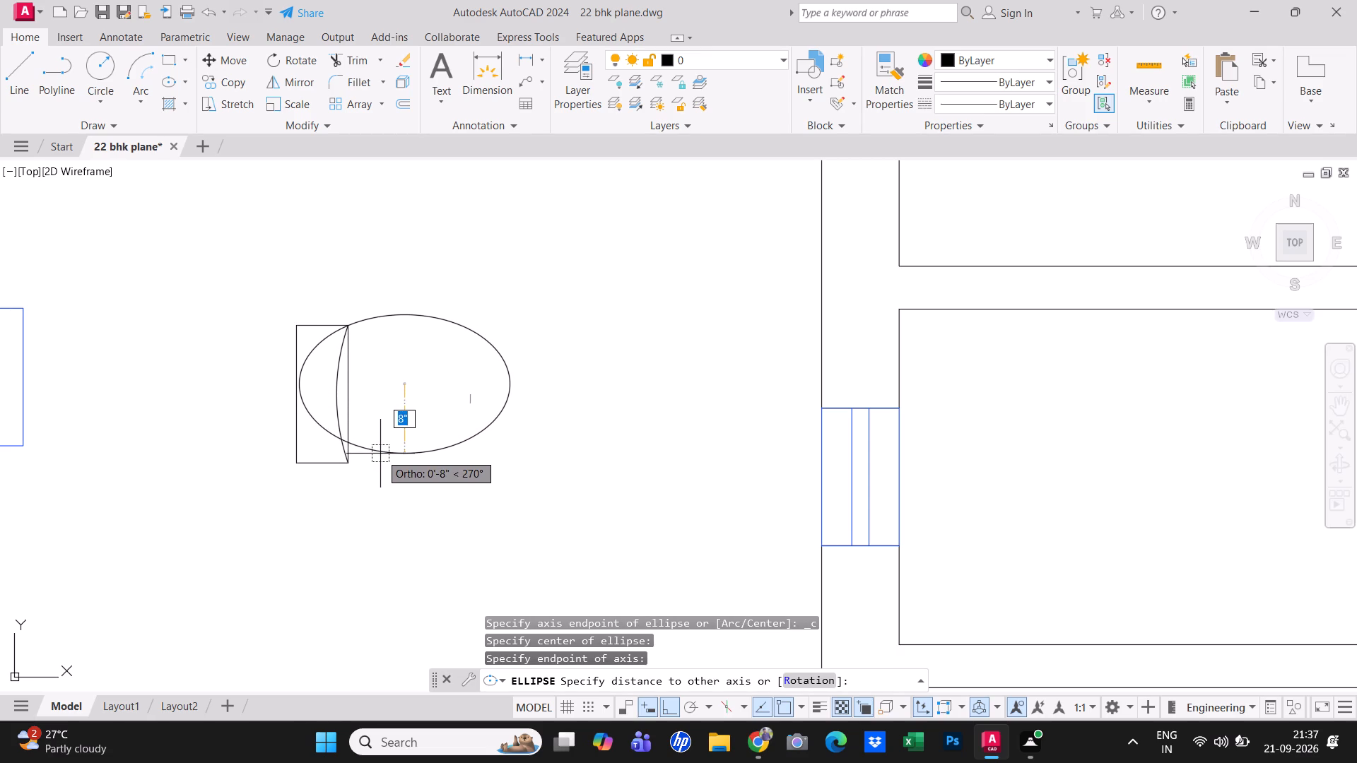
left_click(380, 459)
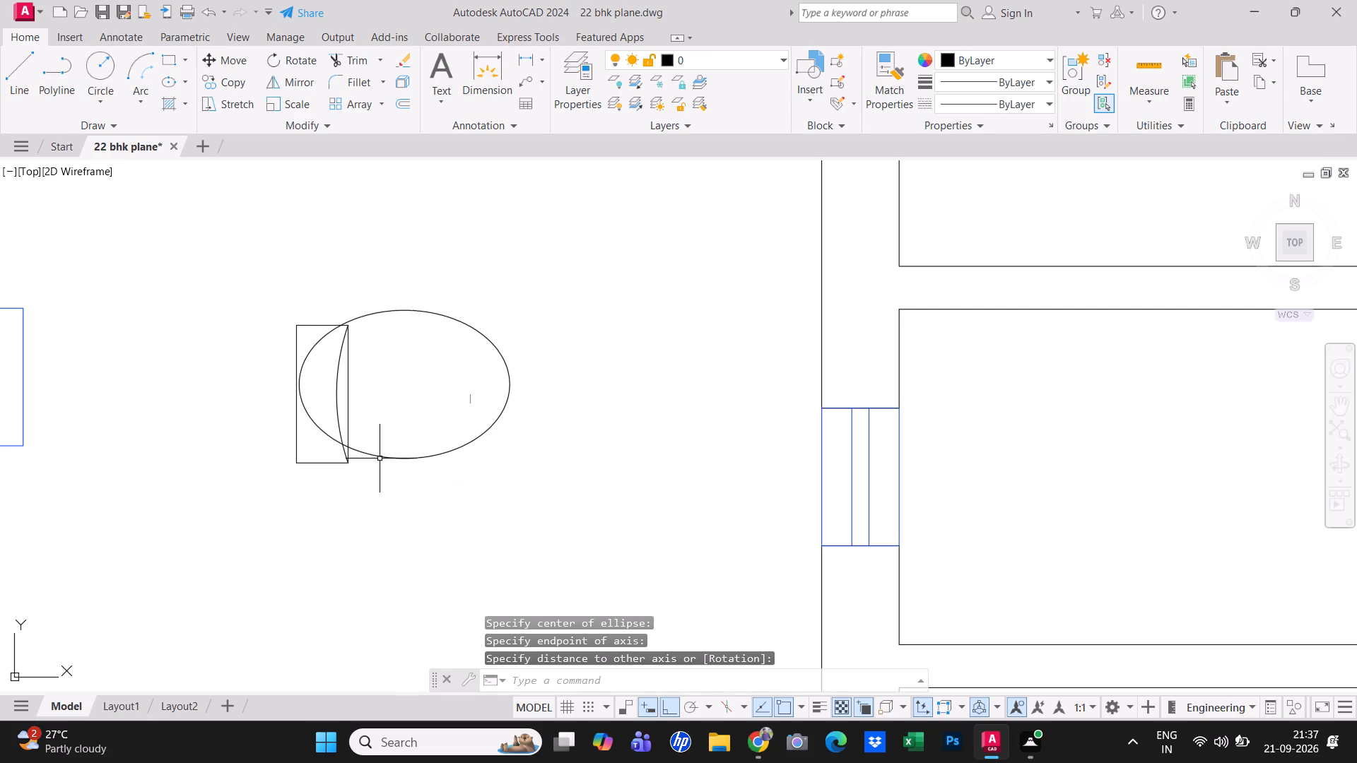
Move the ellipse east by its centre until its west end meets the rectangle's shallow arc.
left_click(509, 377)
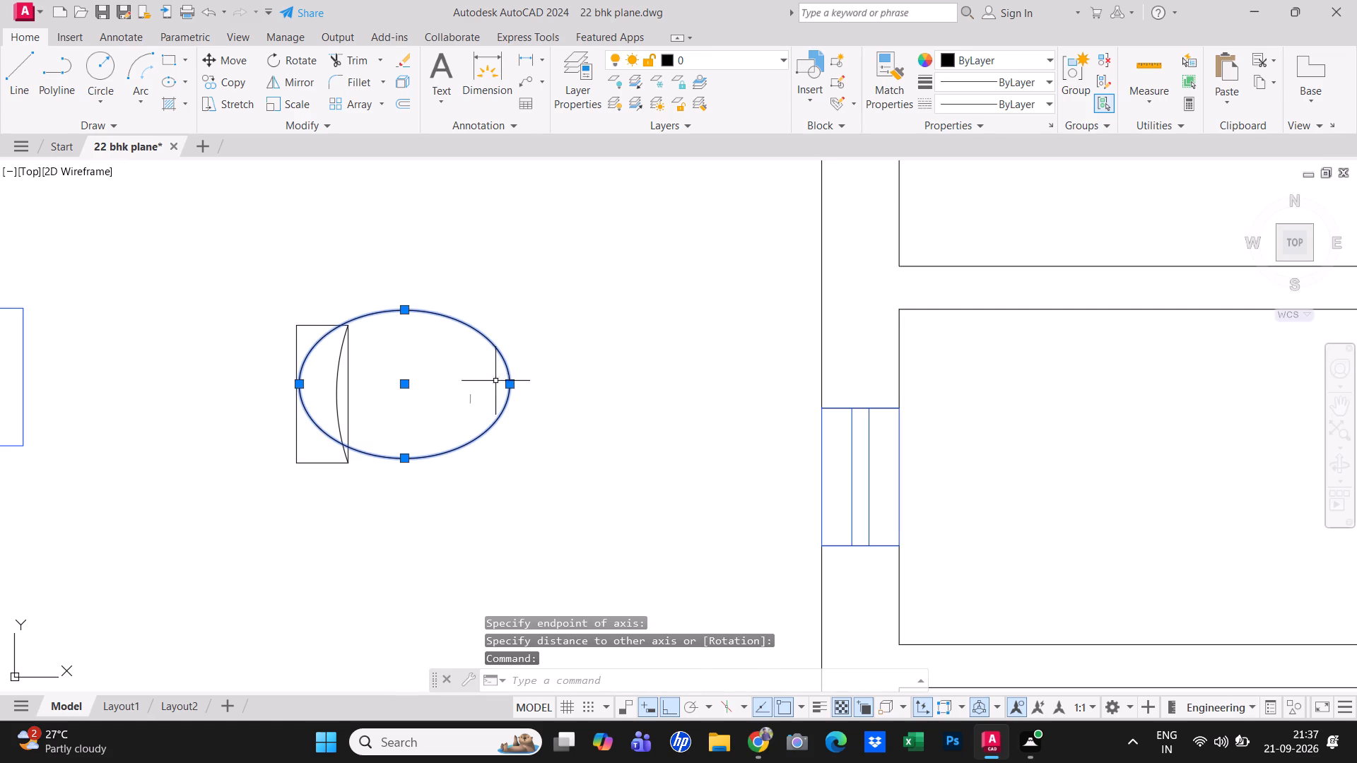
left_click(408, 387)
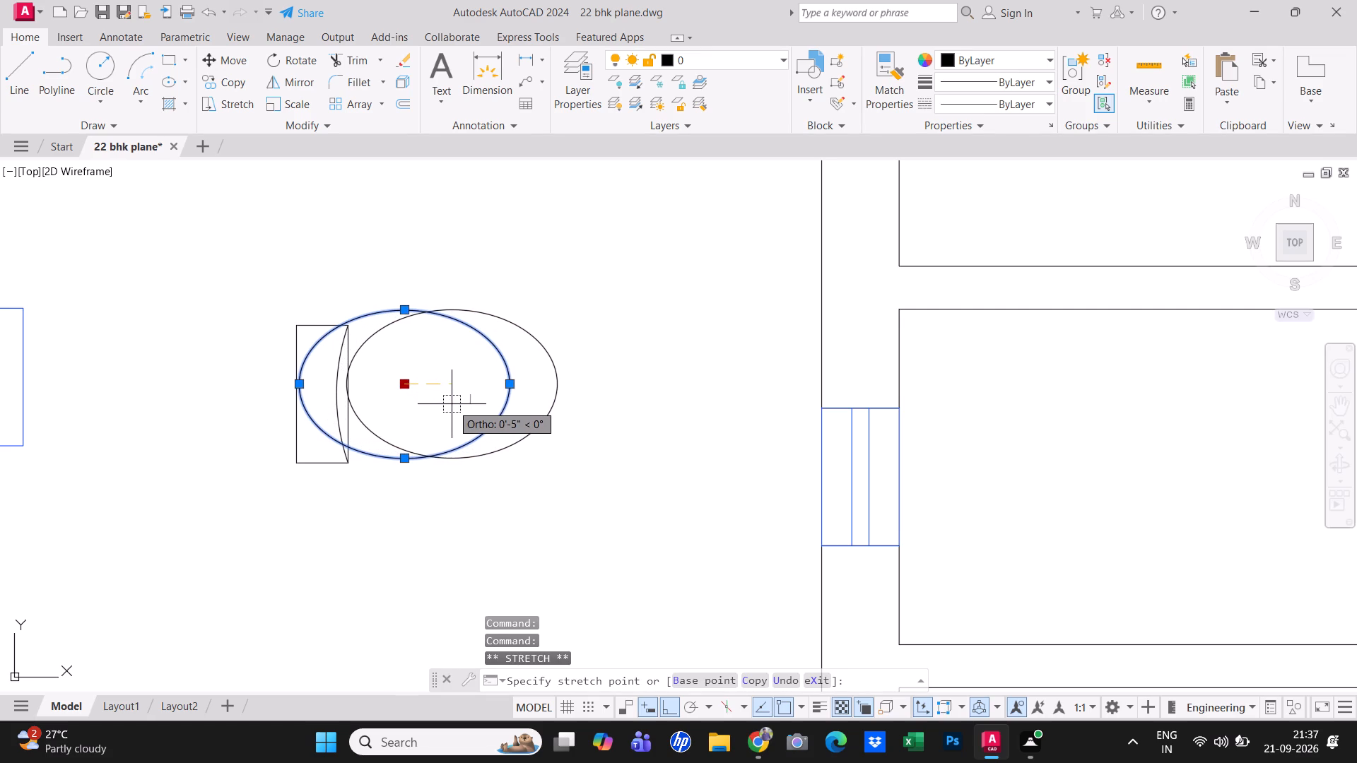
left_click(442, 413)
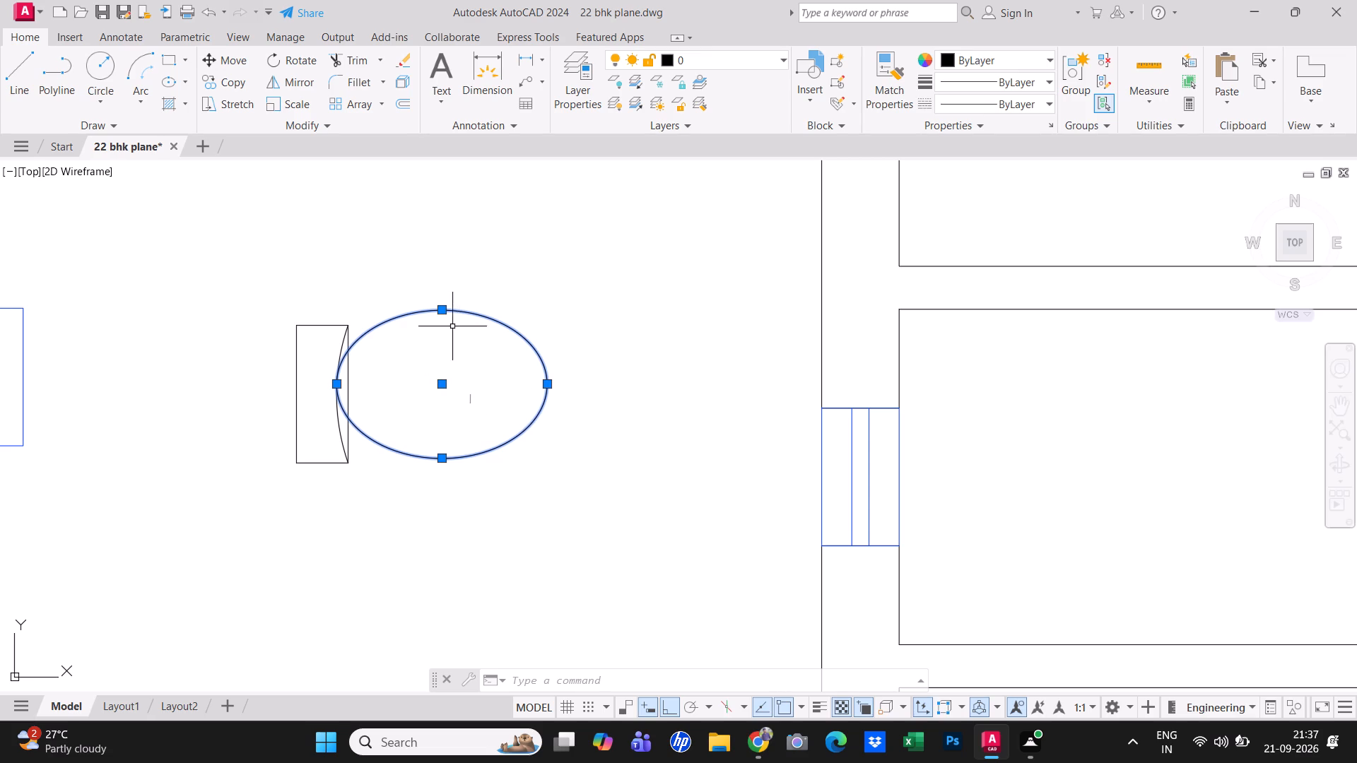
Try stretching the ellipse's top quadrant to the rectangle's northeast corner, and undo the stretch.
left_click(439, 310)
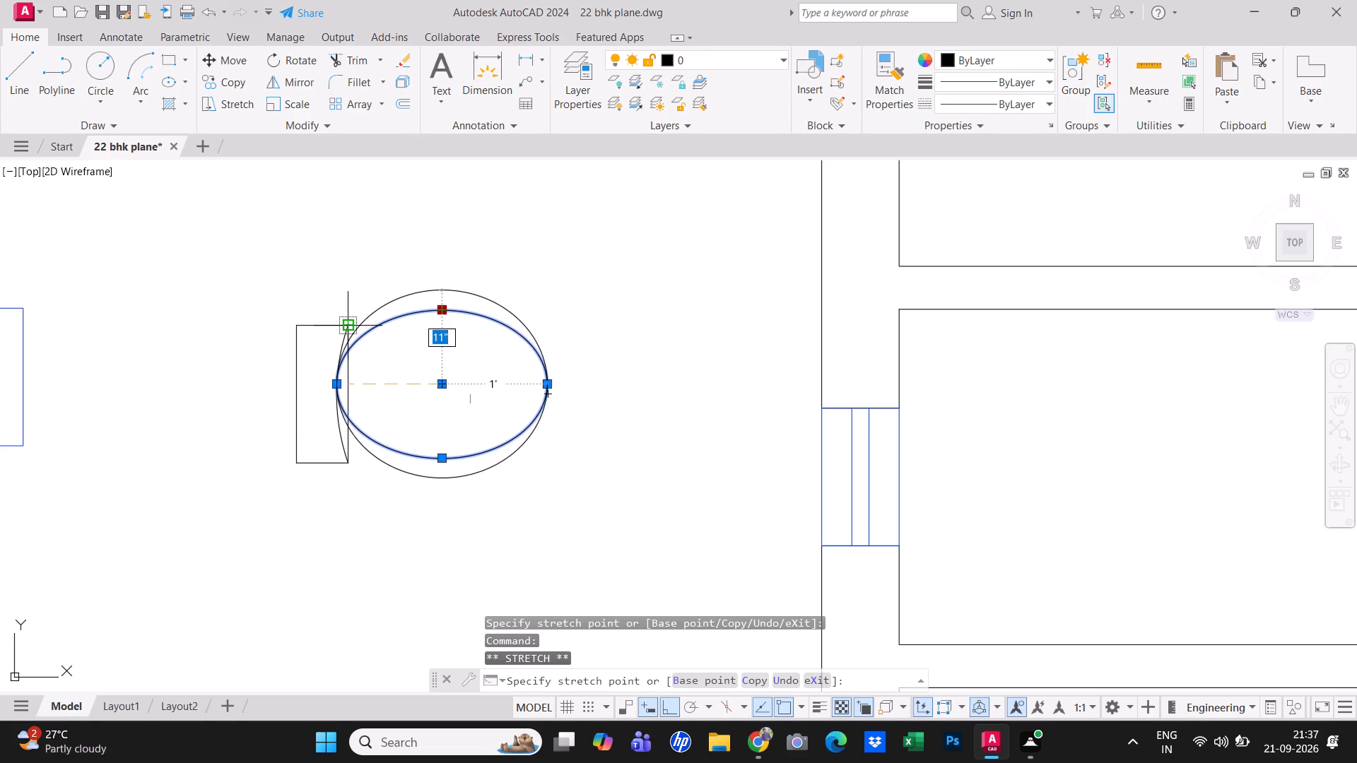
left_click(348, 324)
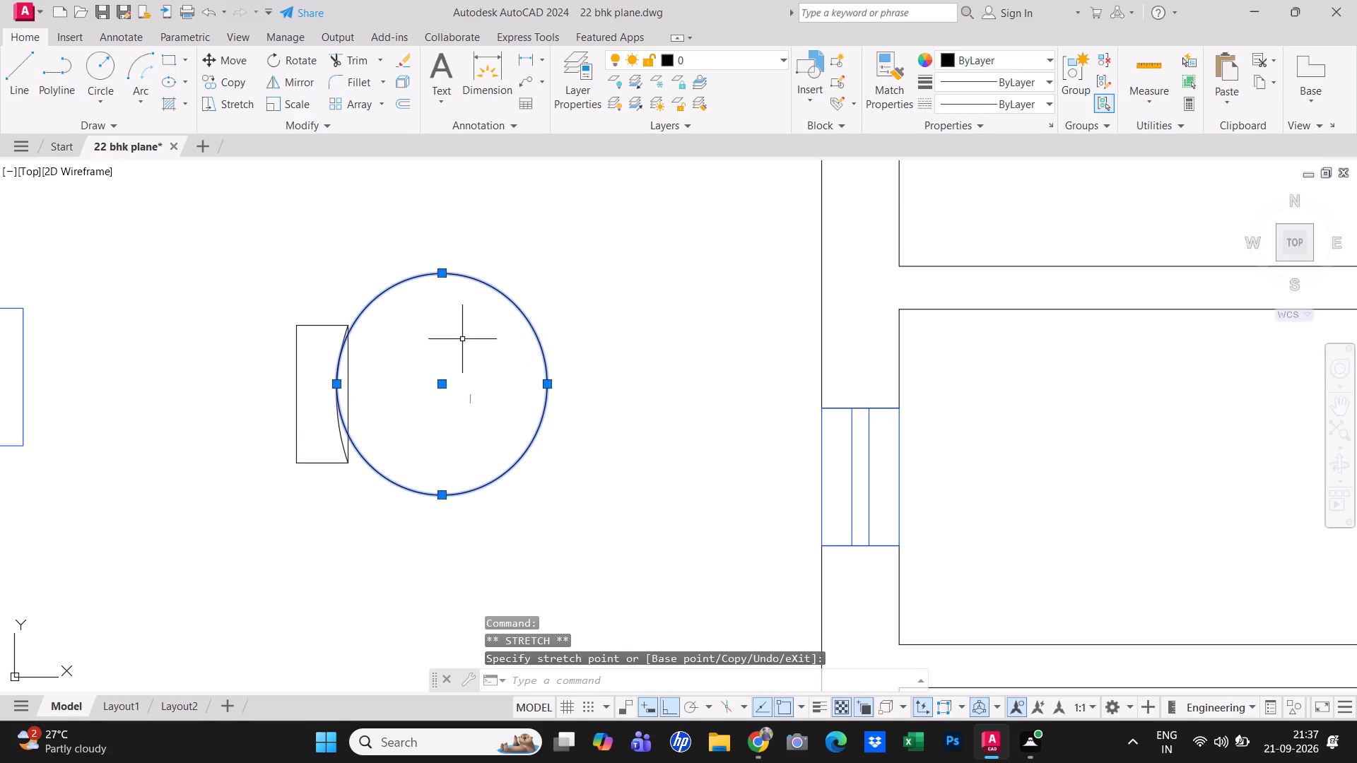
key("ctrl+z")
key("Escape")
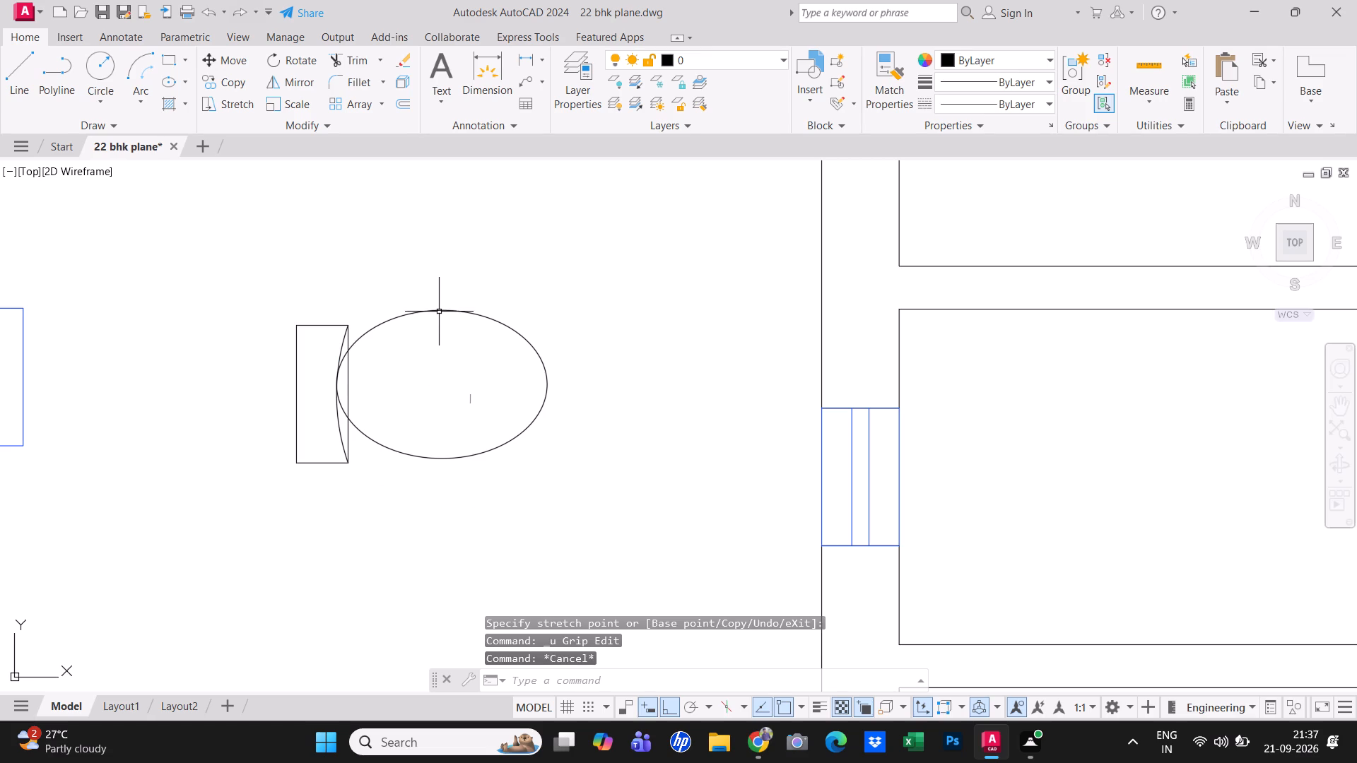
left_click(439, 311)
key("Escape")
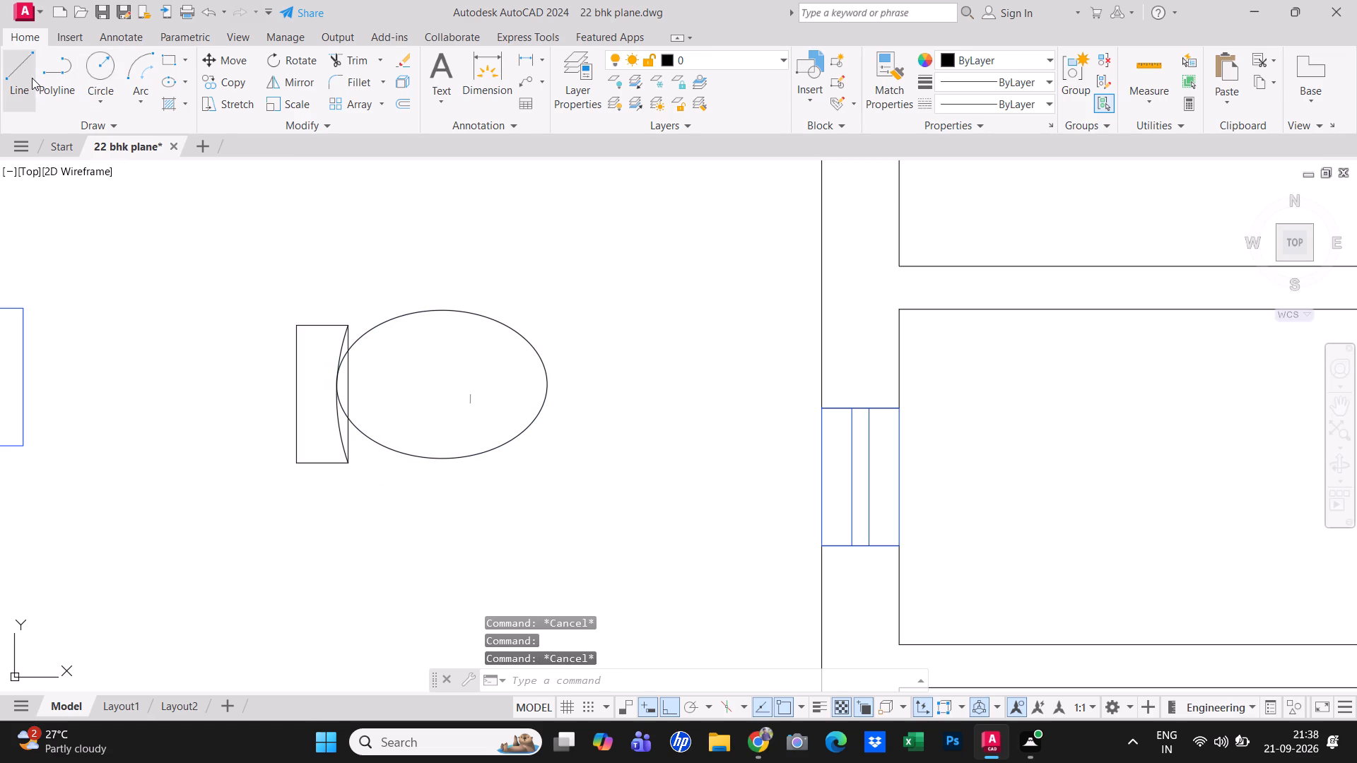
Draw a vertical line crossing the ellipse slightly west of its centre, extending beyond it at both ends.
left_click(32, 78)
left_click(425, 277)
left_click(439, 487)
key("Escape")
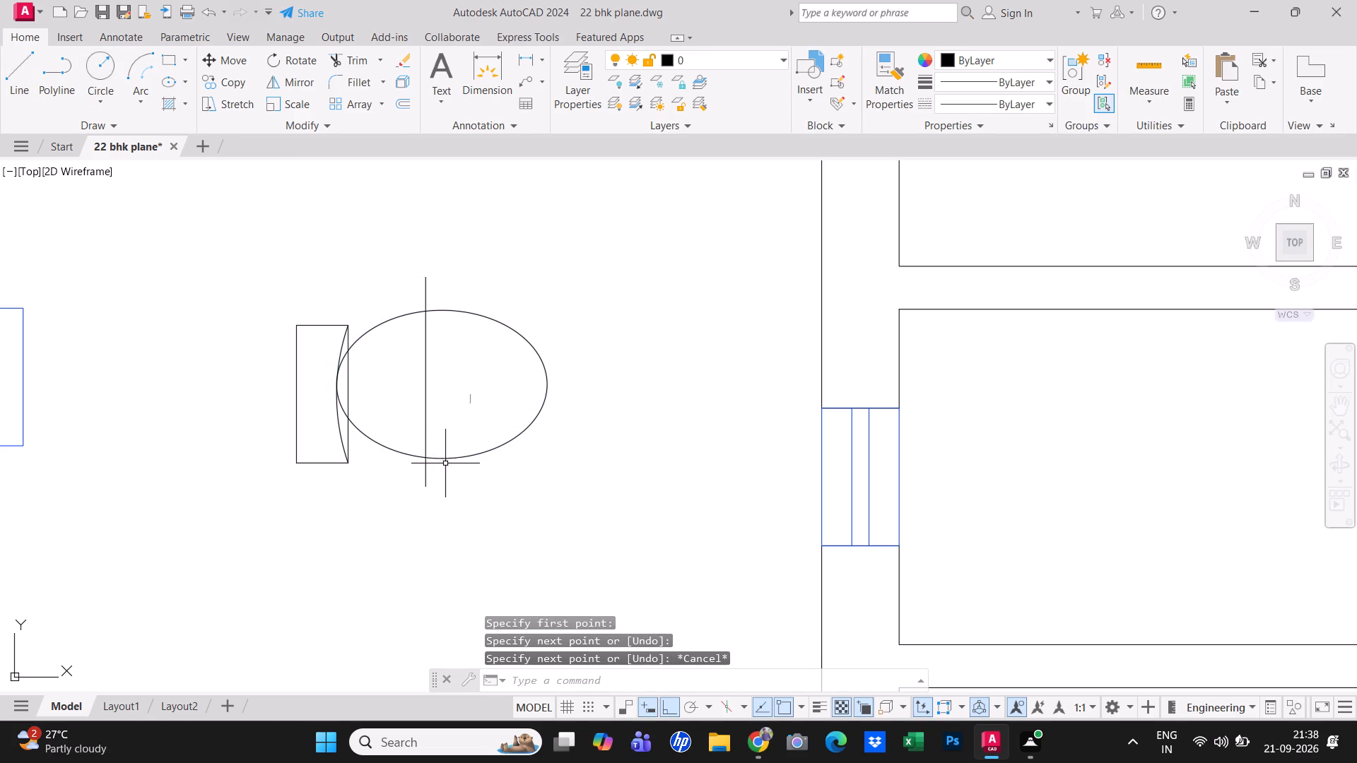
Trim the upper and lower parts of the ellipse between the rectangle and the vertical line.
type("tr")
key("space")
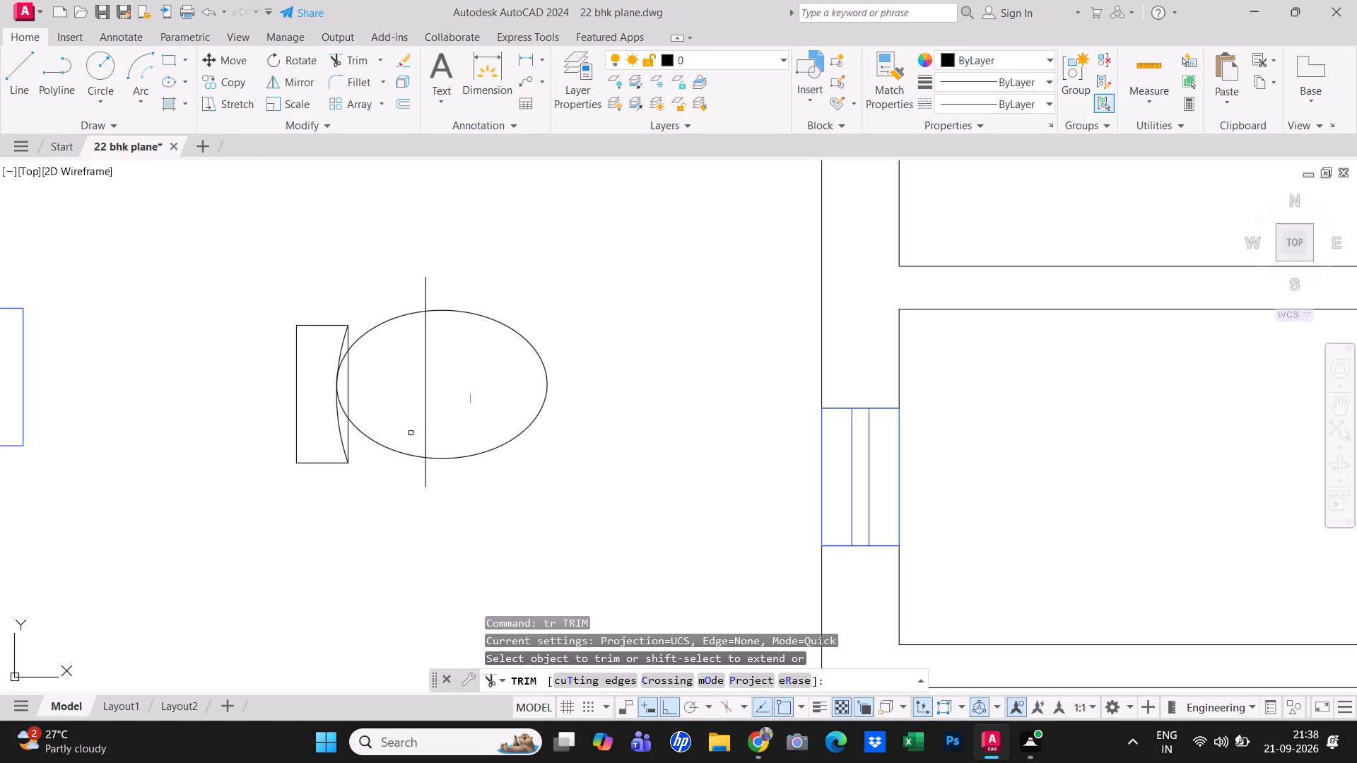
left_click(398, 451)
left_click(389, 321)
key("Escape")
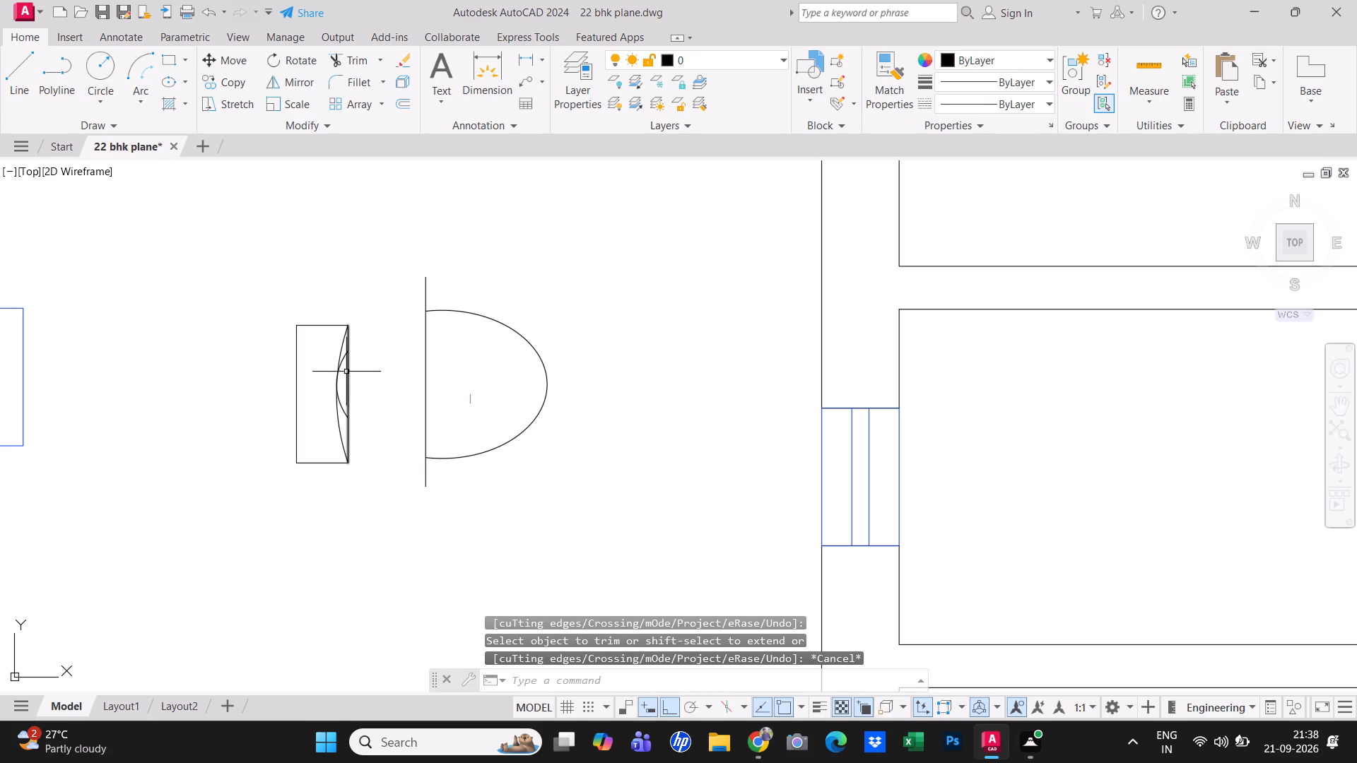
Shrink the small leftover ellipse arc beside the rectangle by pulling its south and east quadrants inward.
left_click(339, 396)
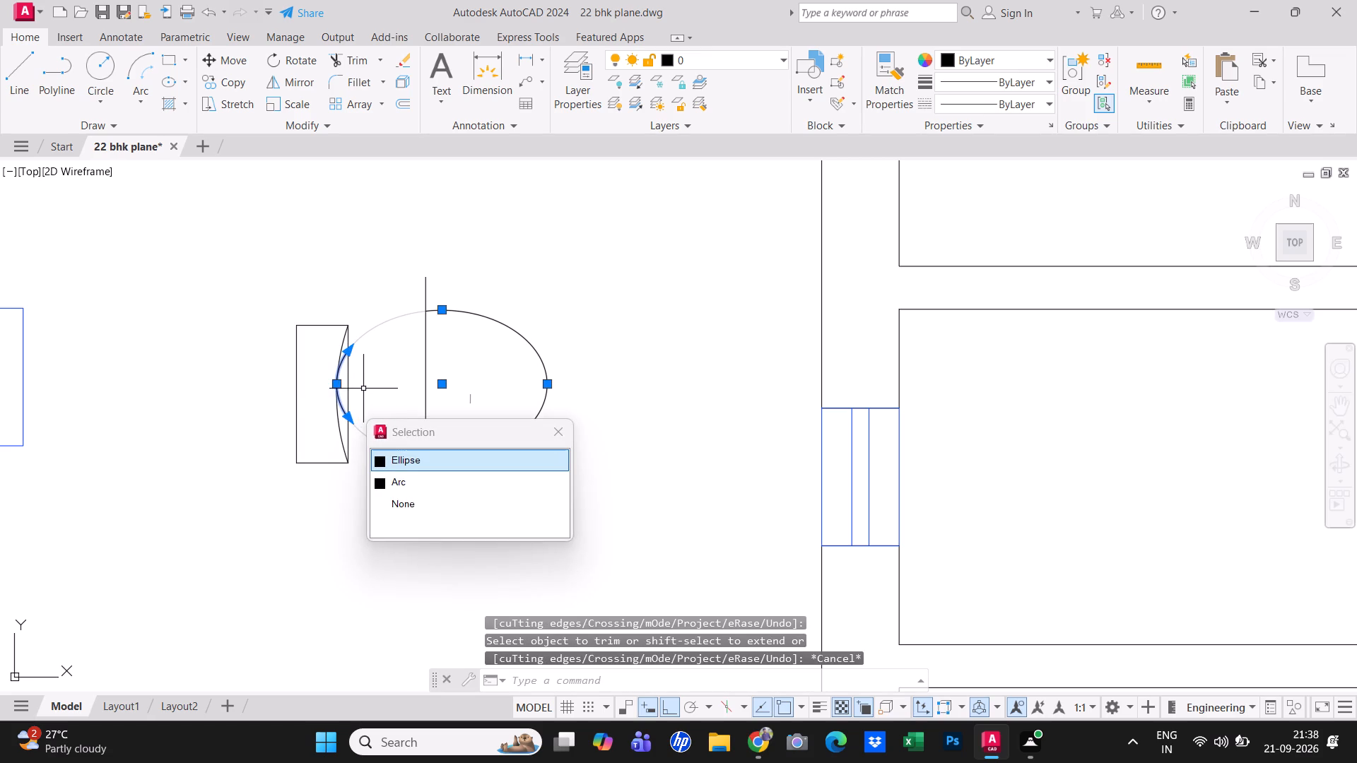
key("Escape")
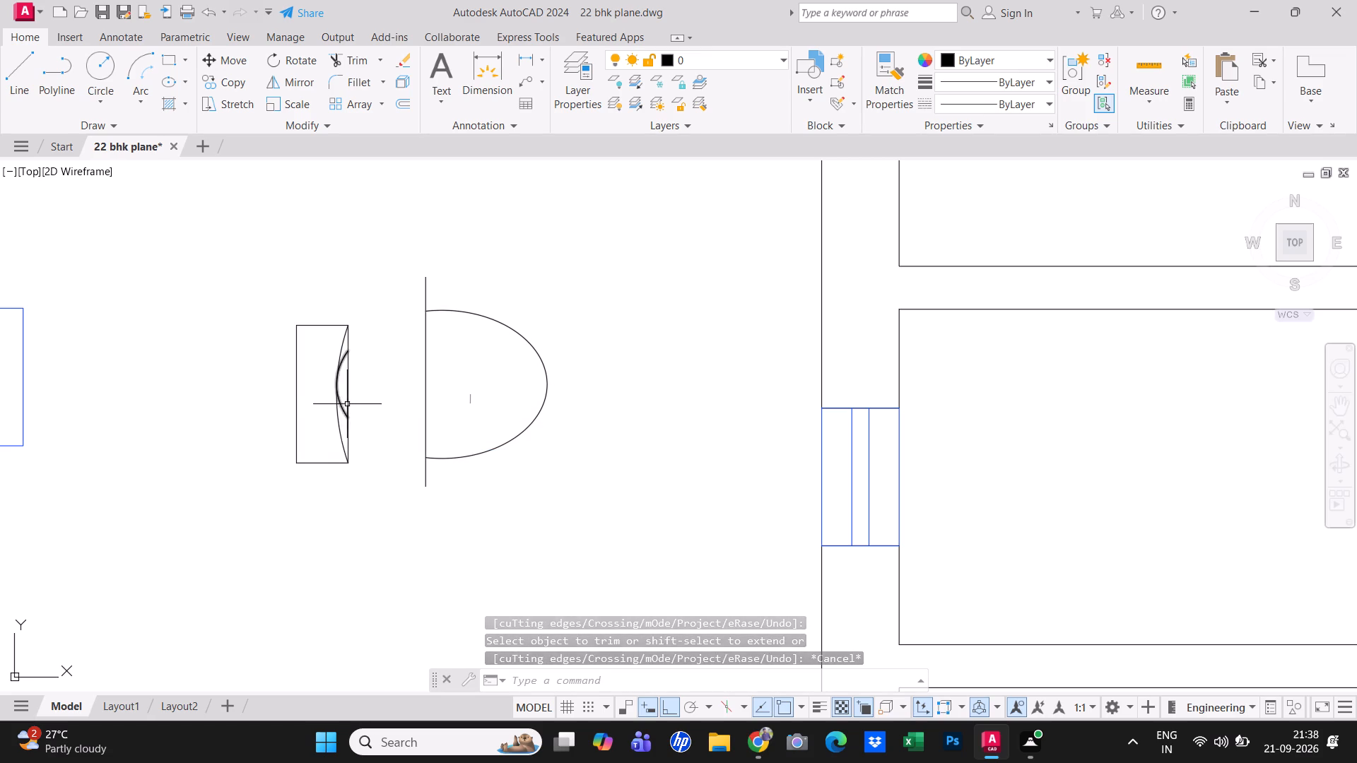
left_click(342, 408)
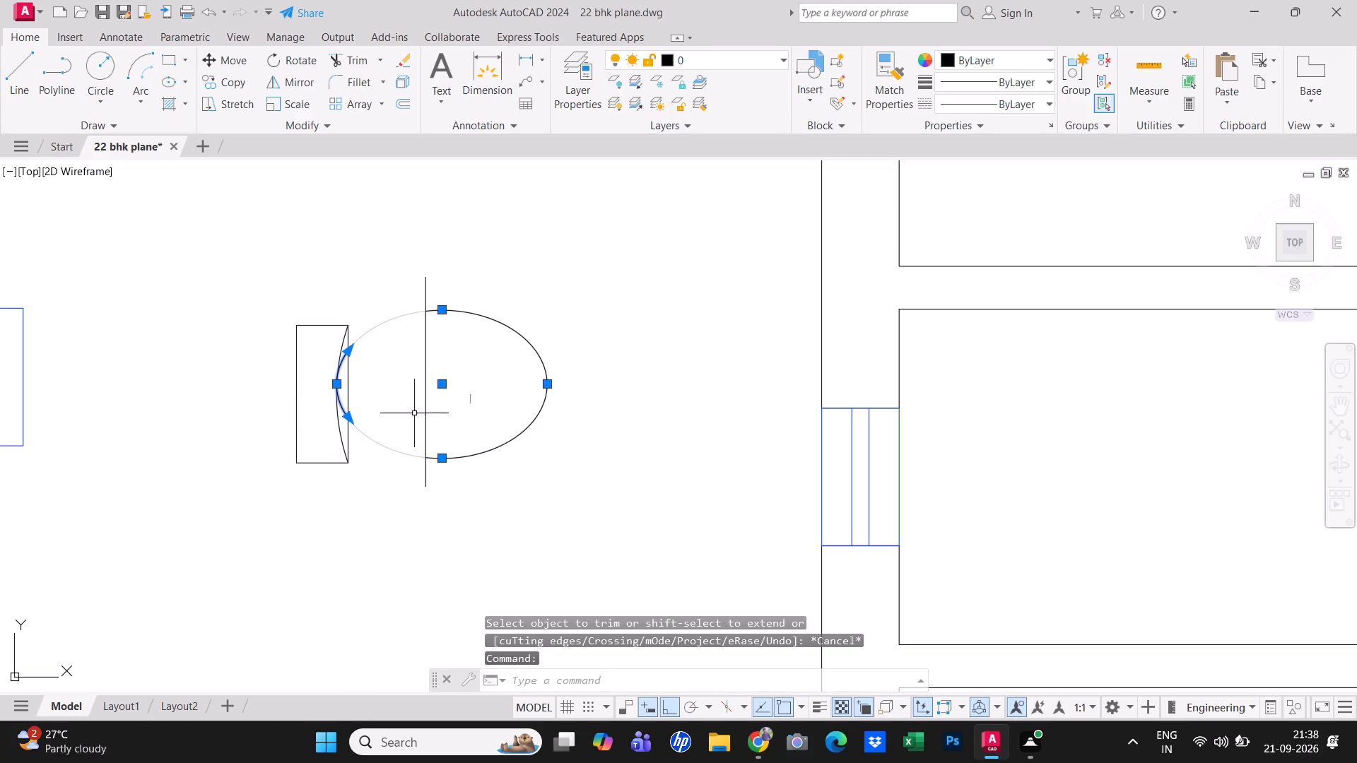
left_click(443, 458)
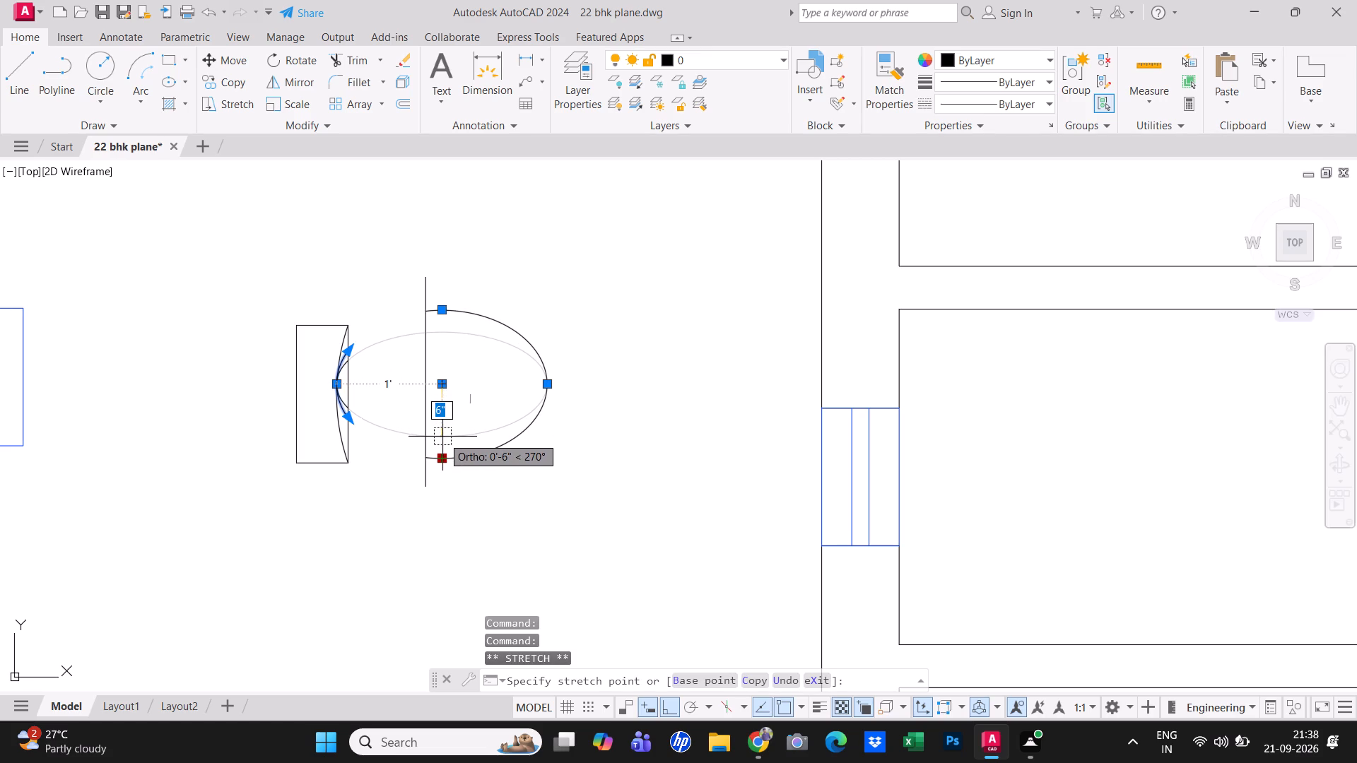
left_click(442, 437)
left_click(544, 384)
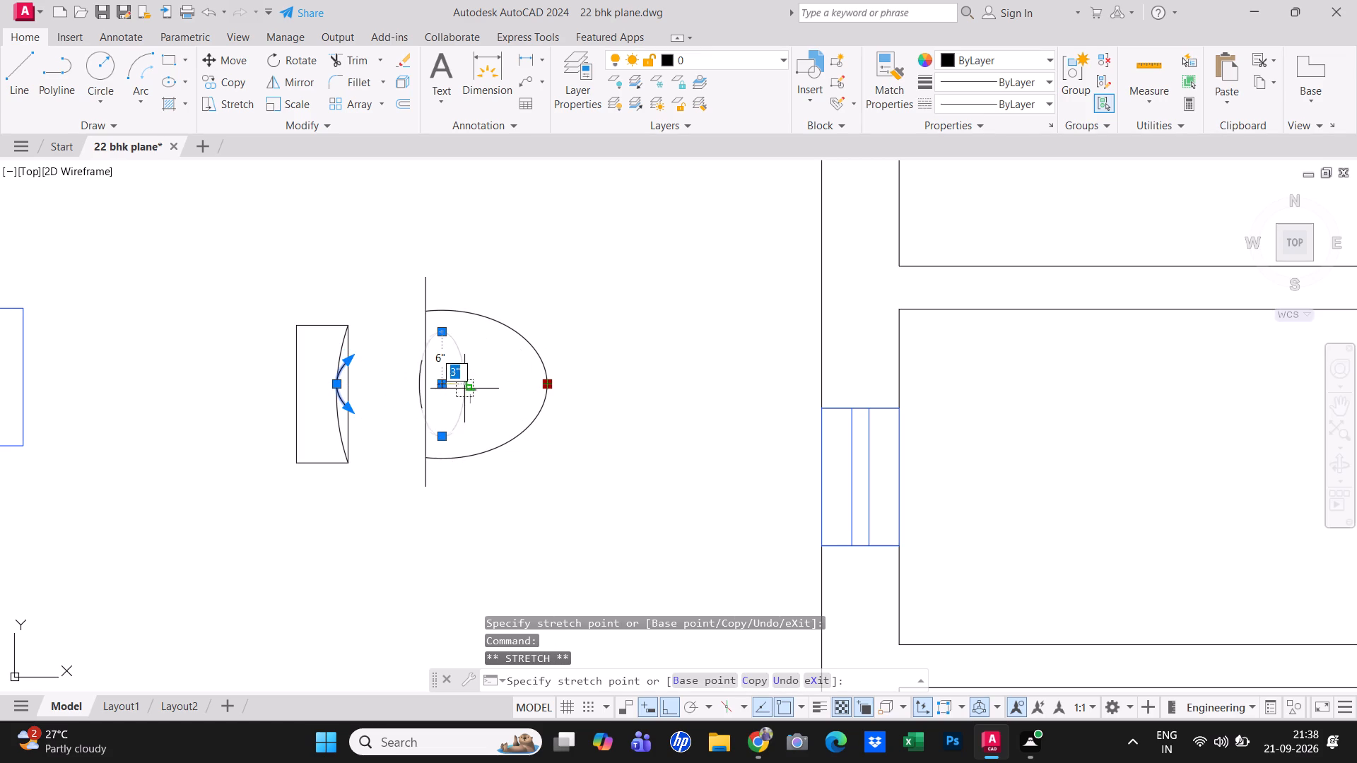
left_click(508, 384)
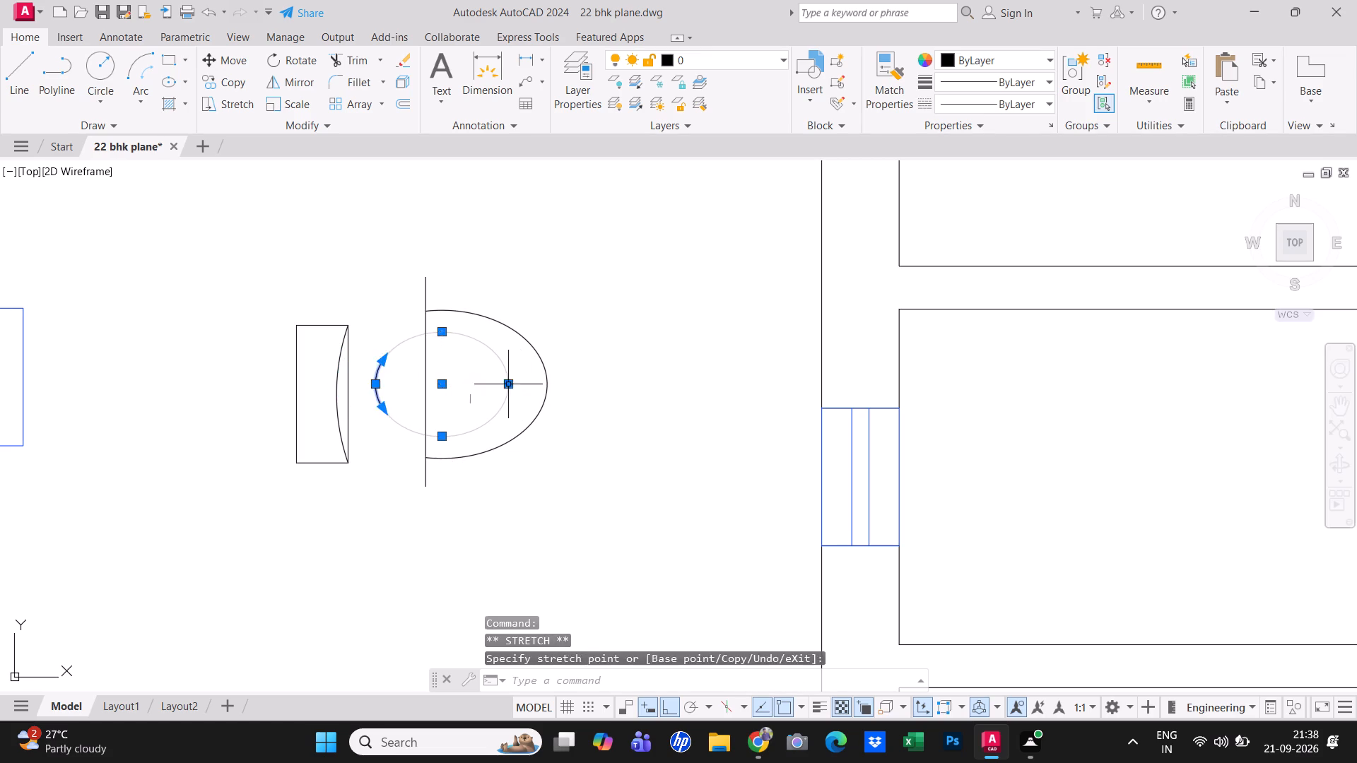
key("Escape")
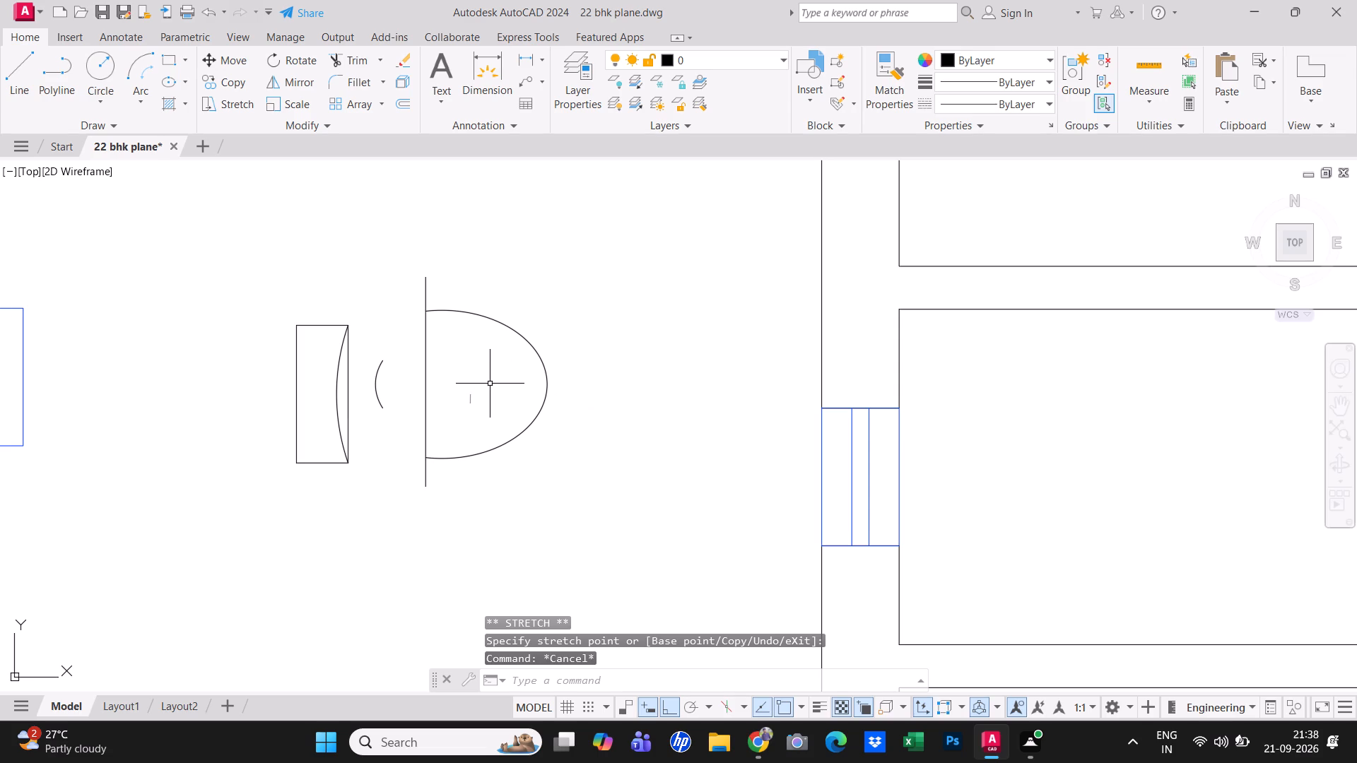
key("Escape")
Erase the vertical cutting line and the small leftover ellipse arc between the rectangle and the half-ellipse.
left_click(427, 400)
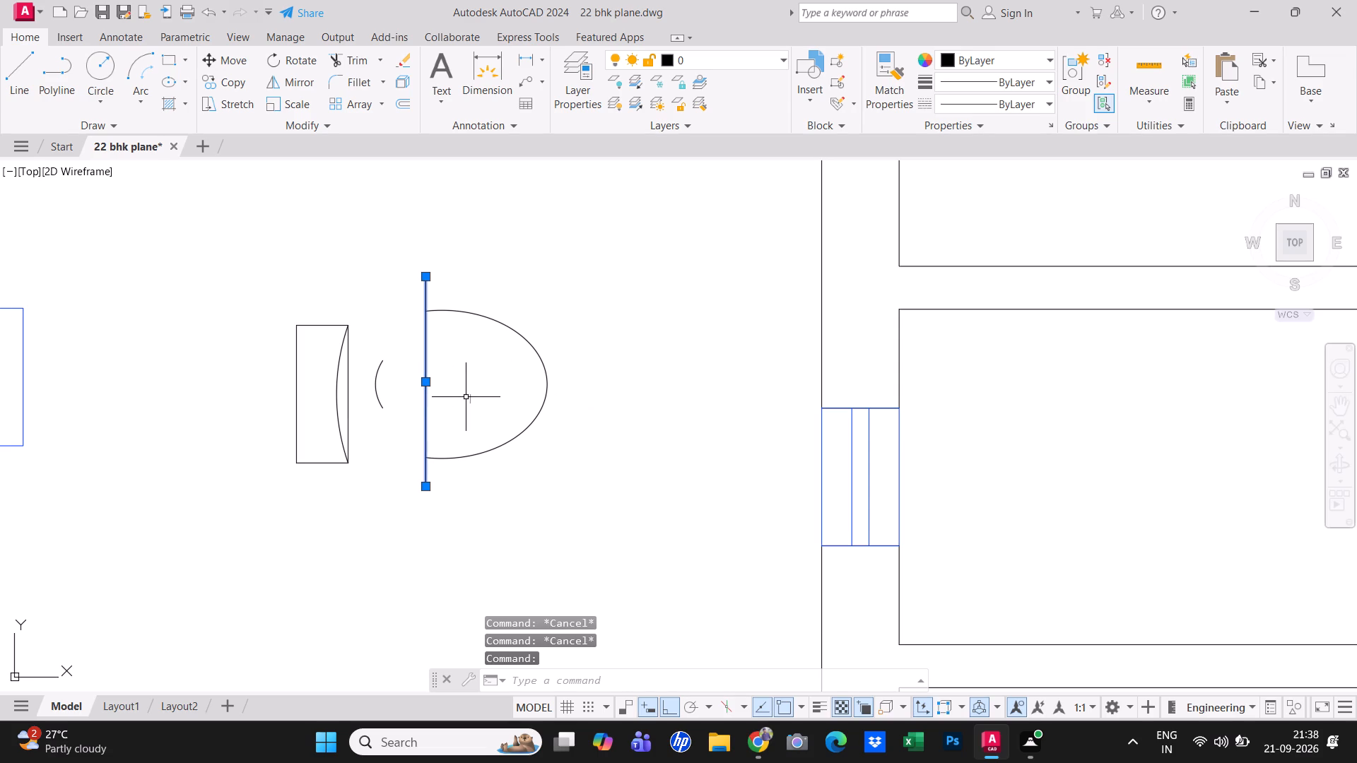
key("e")
key("space")
left_click(383, 406)
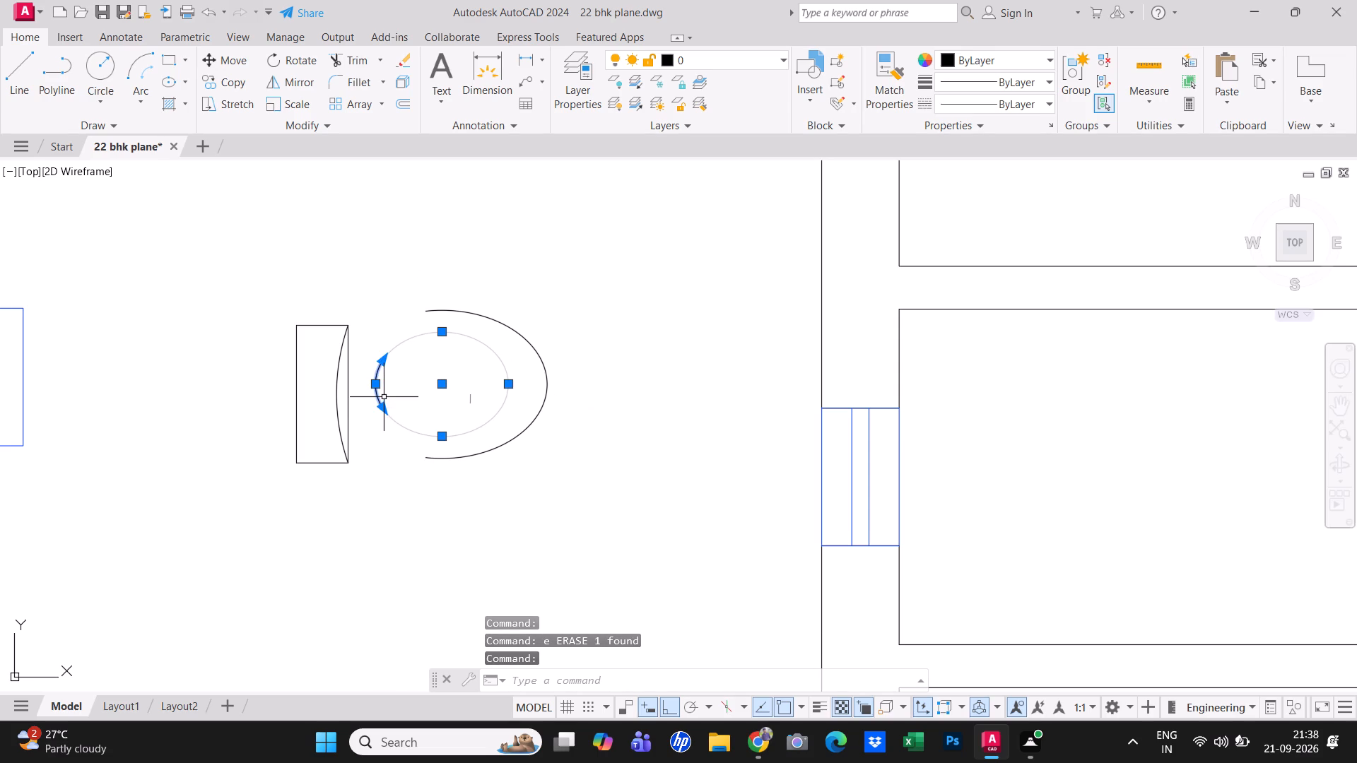
type("e")
key("space")
key("Escape")
key("Escape")
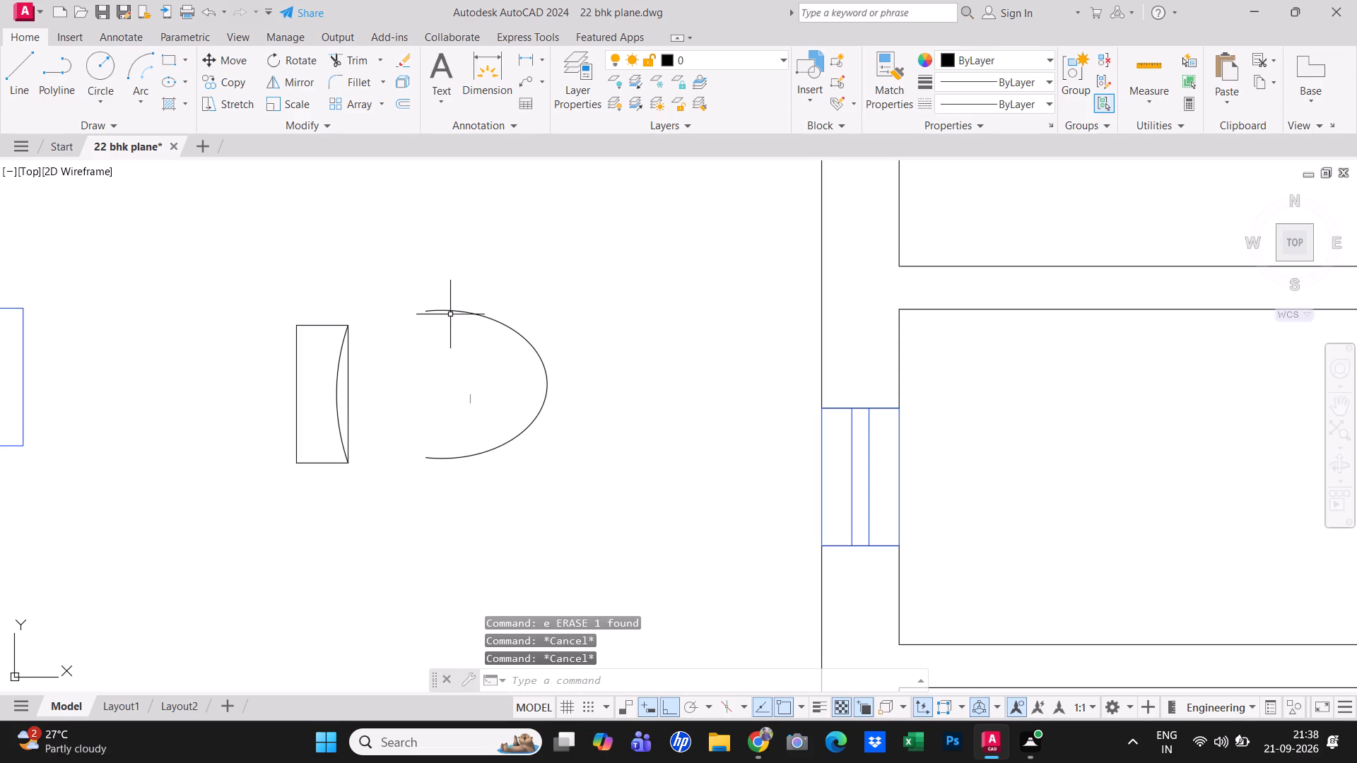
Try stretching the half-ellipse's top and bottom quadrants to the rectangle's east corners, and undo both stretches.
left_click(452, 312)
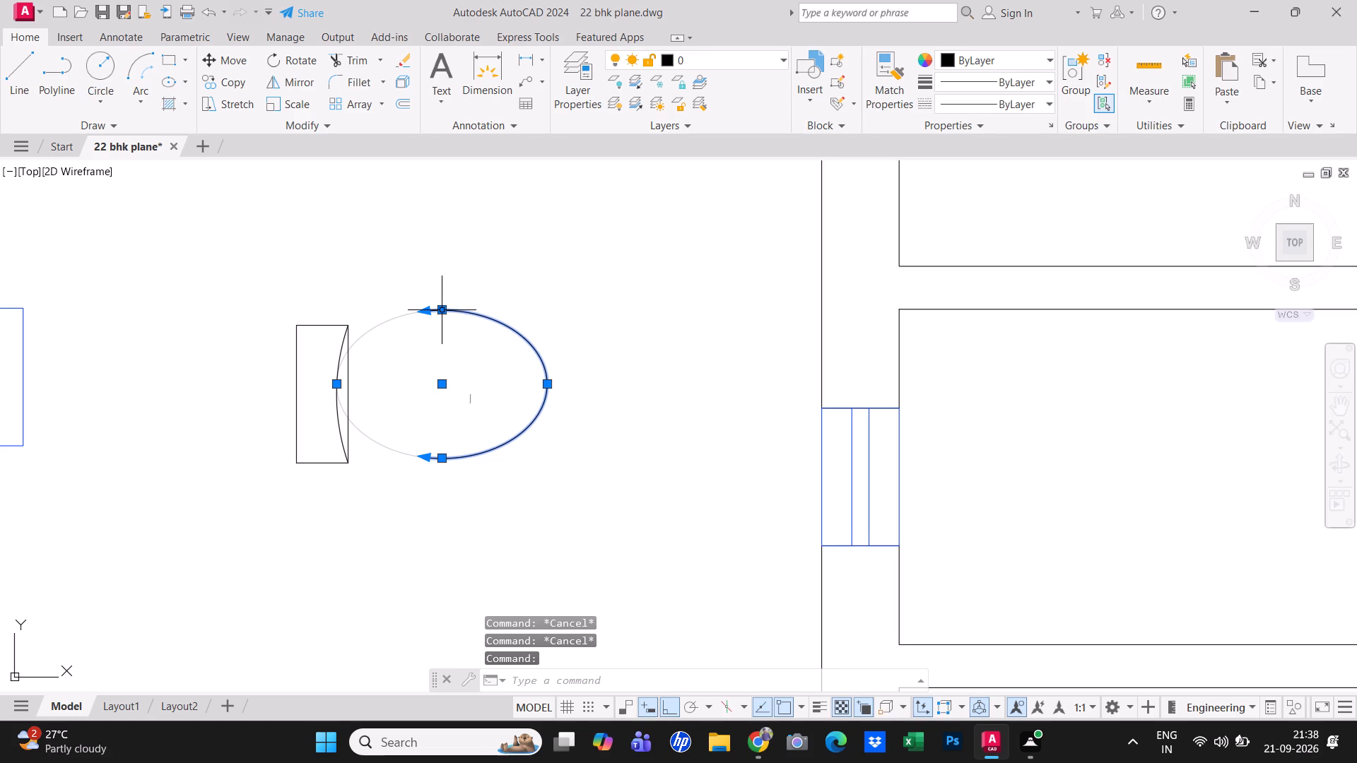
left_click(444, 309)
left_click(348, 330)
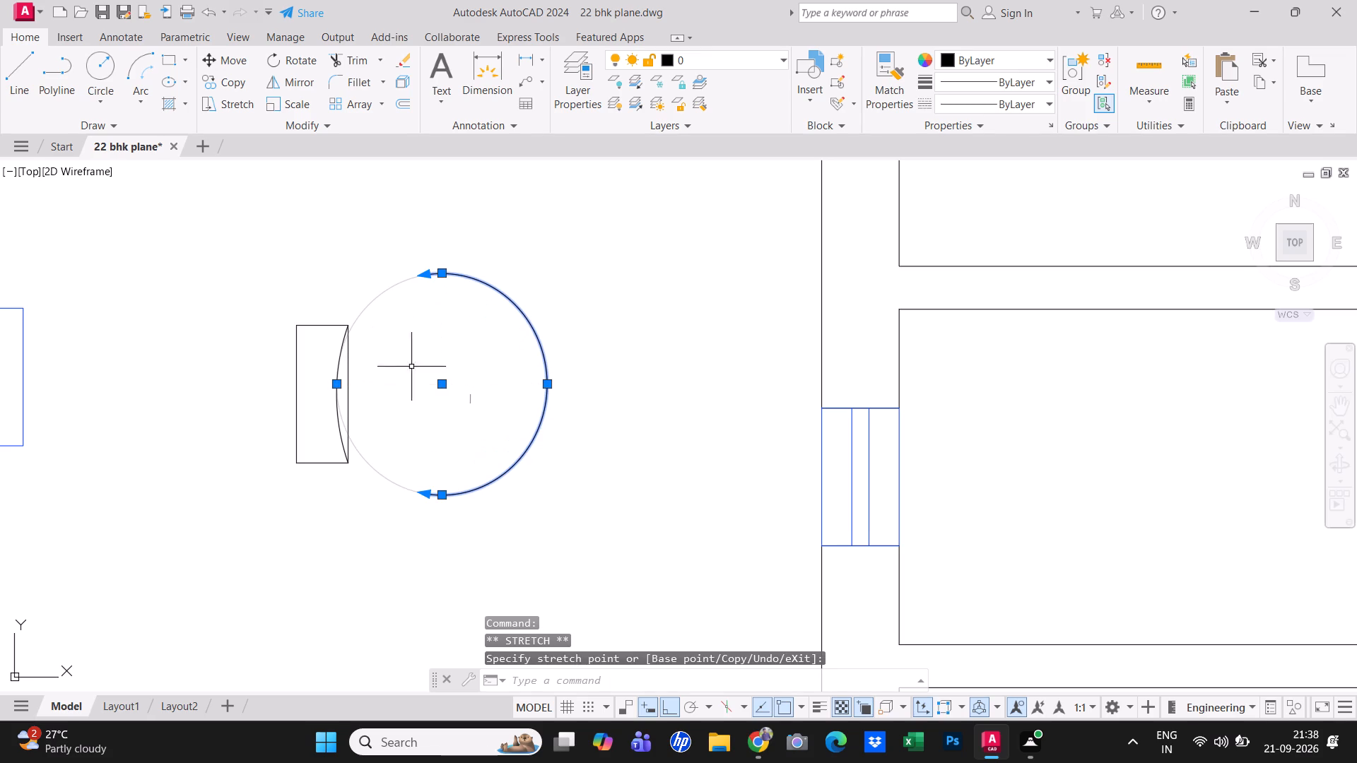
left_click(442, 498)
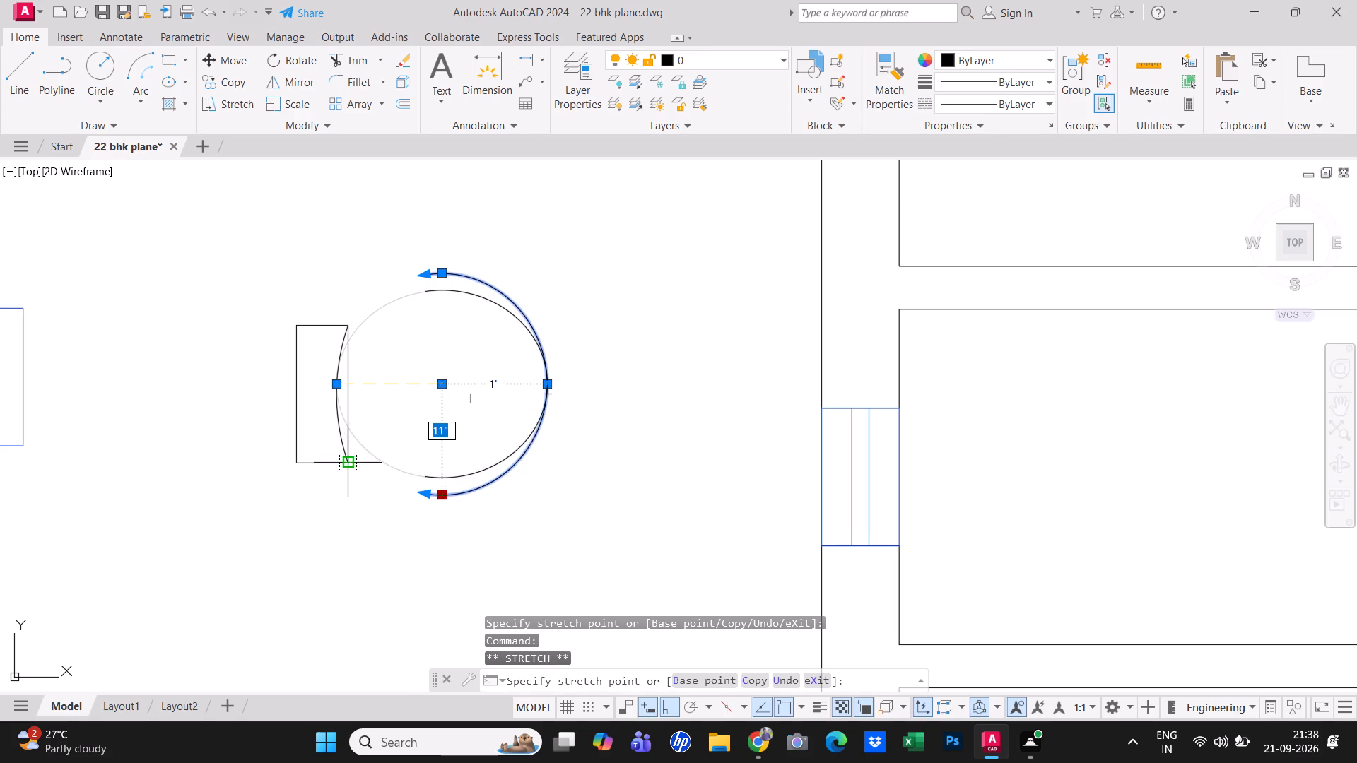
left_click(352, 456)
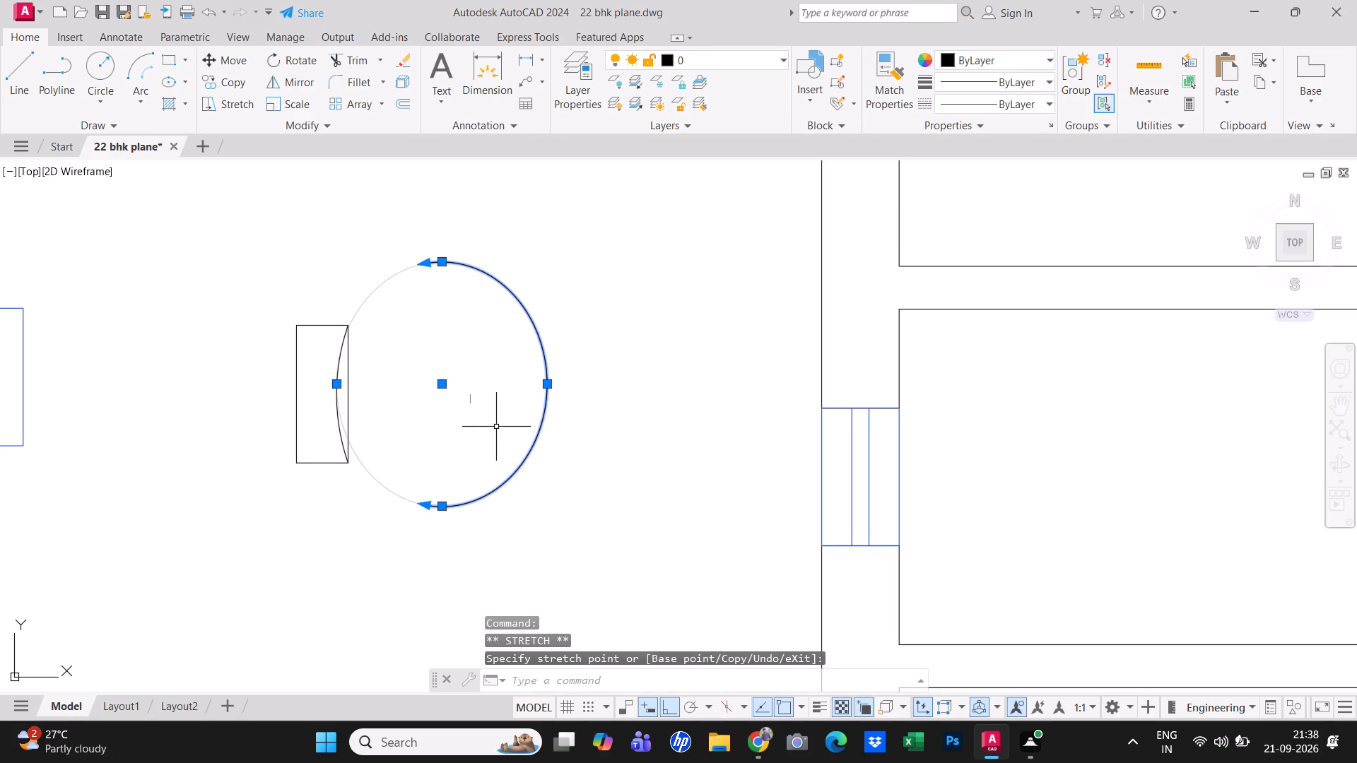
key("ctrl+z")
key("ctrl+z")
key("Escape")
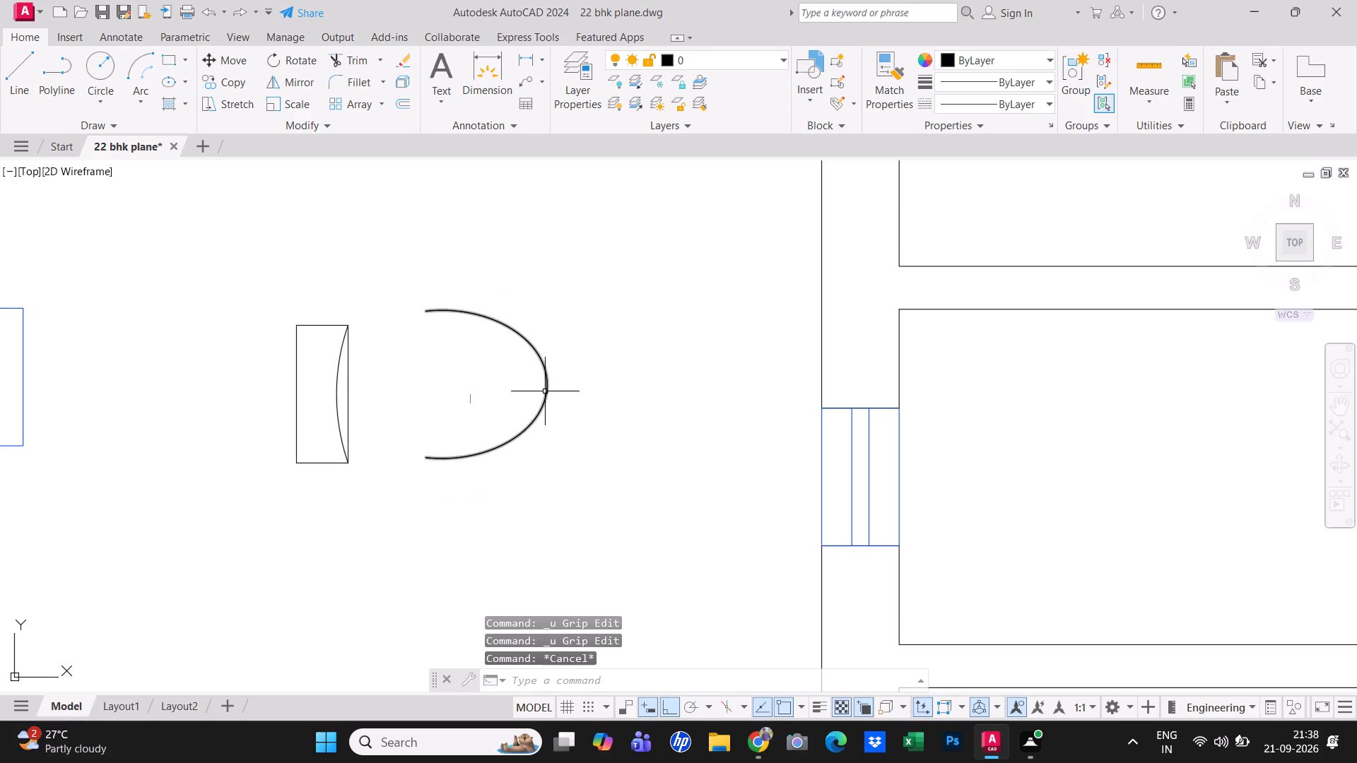
Move the half-ellipse from its upper endpoint to the rectangle's northeast corner.
left_click(547, 387)
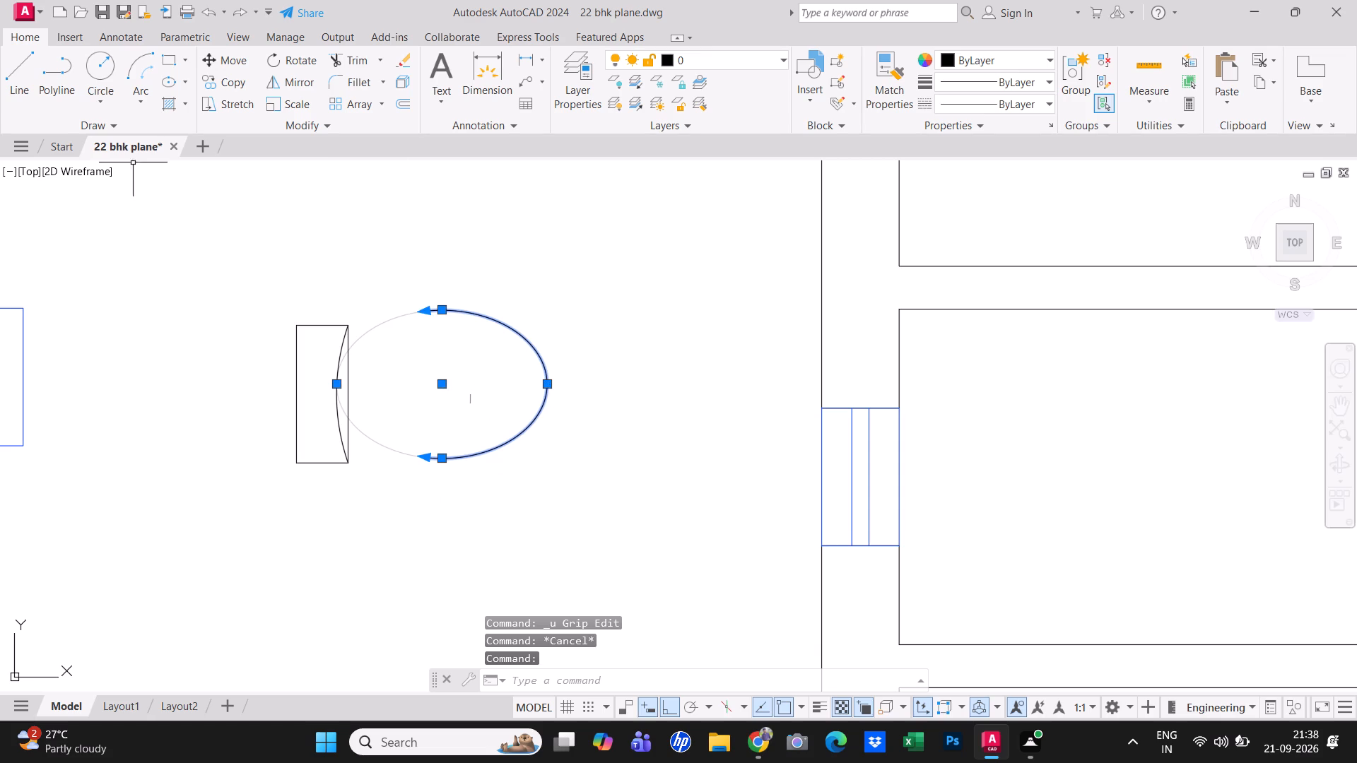
left_click(212, 61)
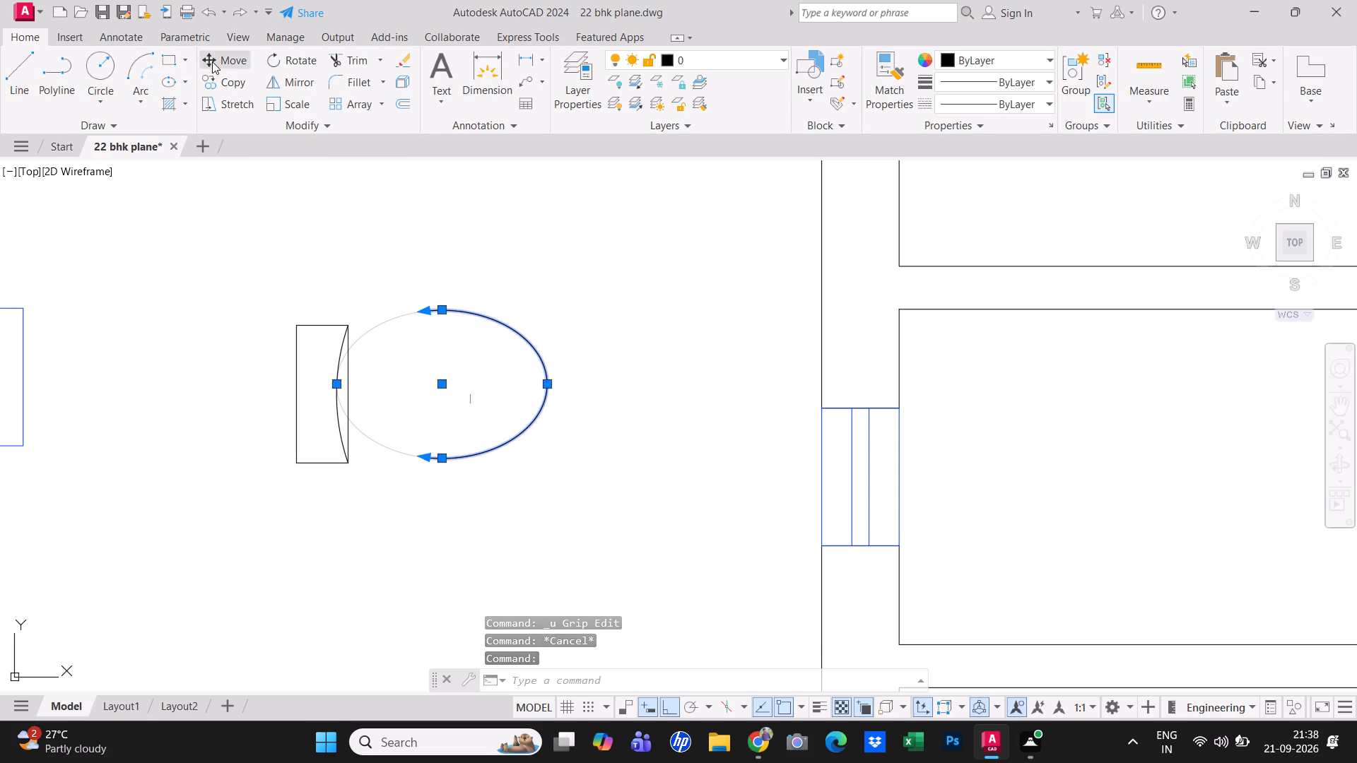
left_click(430, 310)
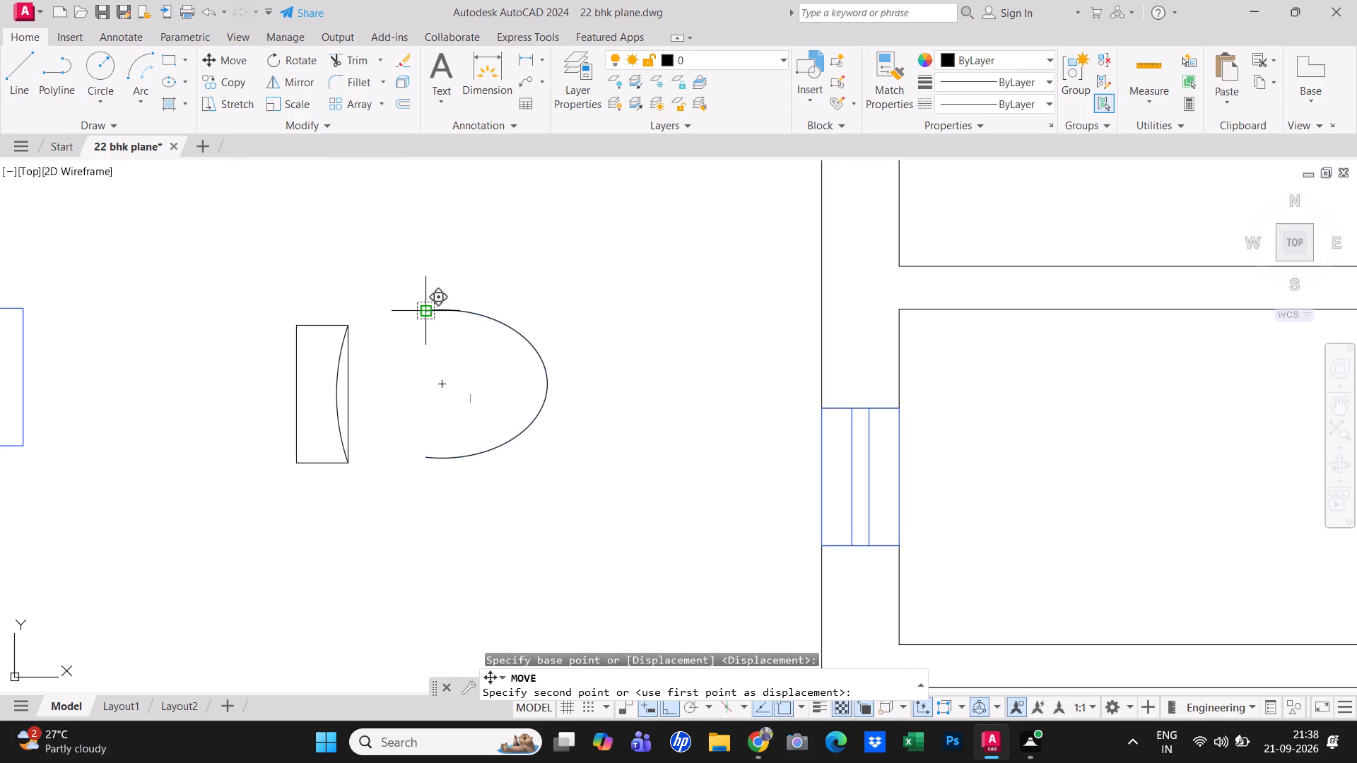
left_click(348, 326)
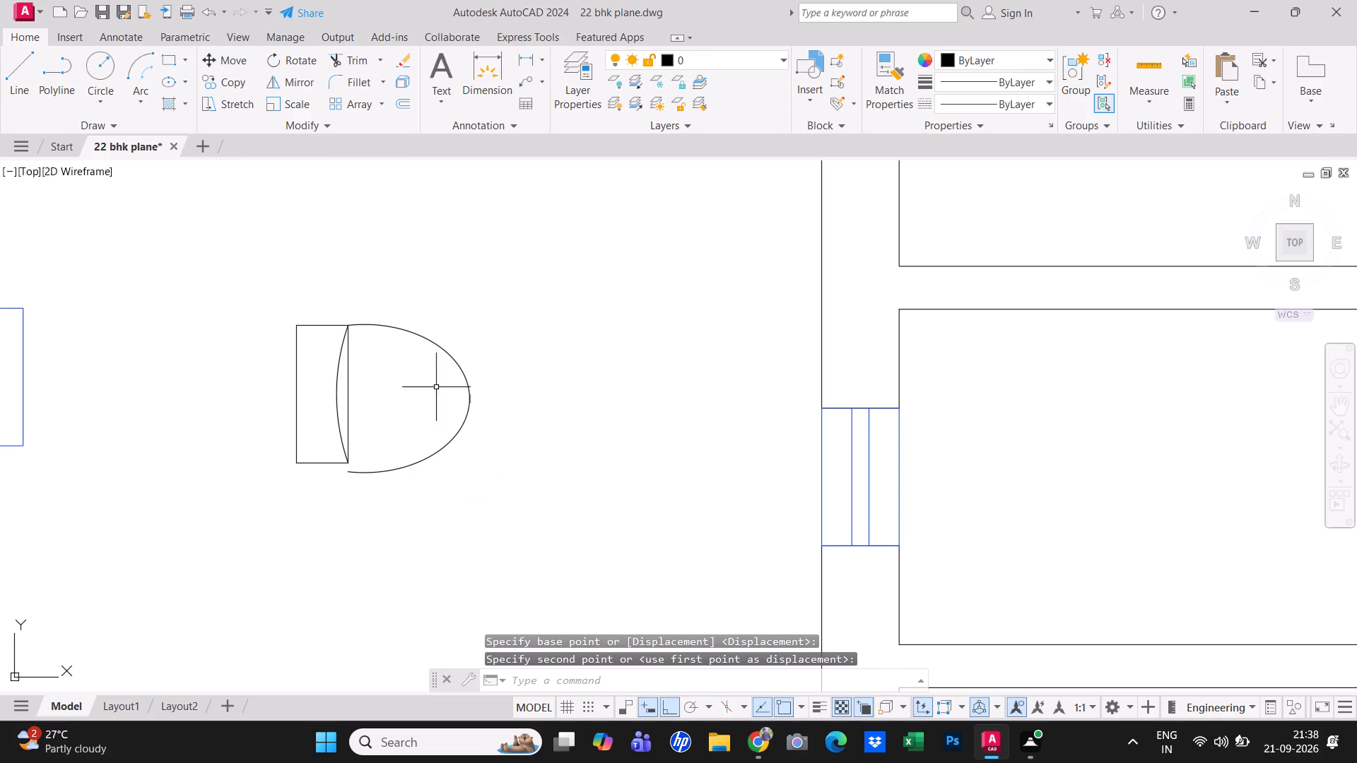
key("Escape")
Stretch the half-ellipse east to a half-length of about 1'-2" and pull its south quadrant in to the rectangle's southeast corner, about 8" half-width.
left_click(380, 471)
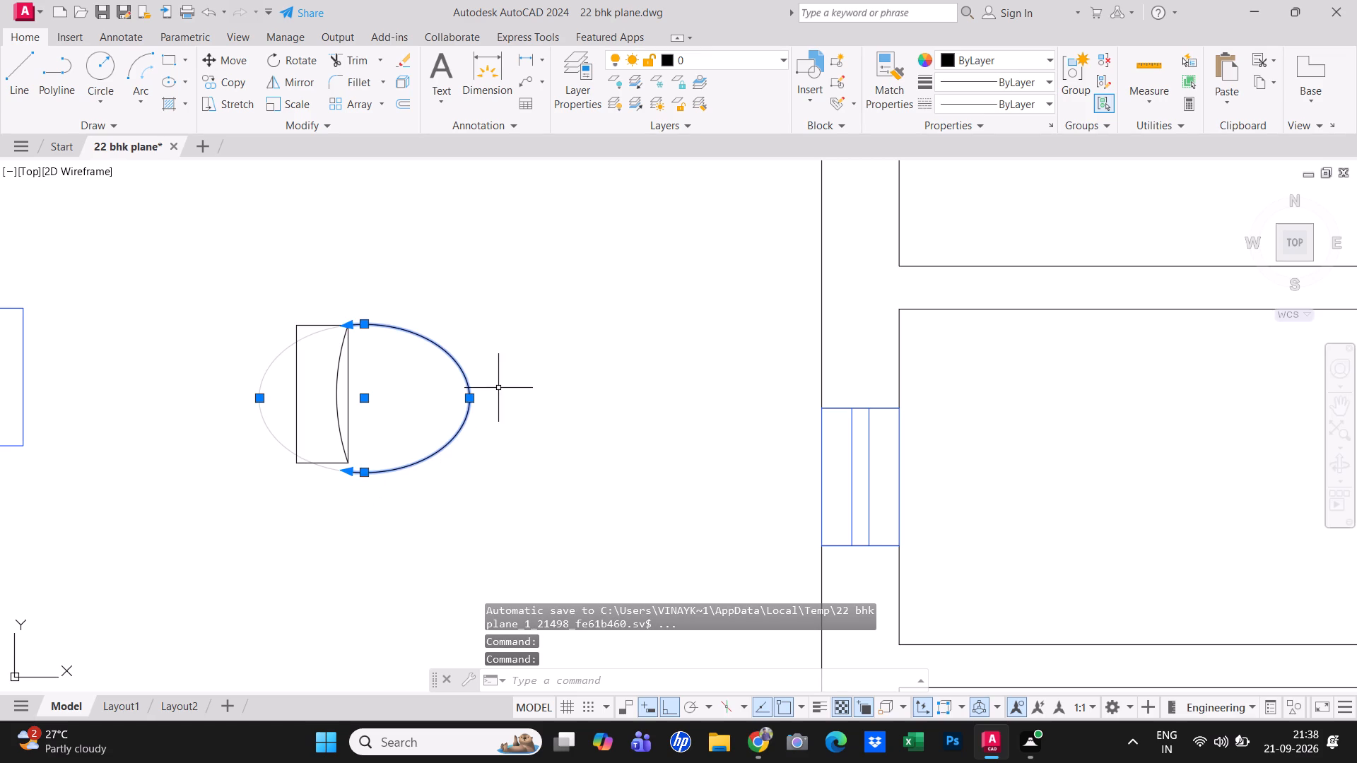
left_click(473, 402)
left_click(488, 396)
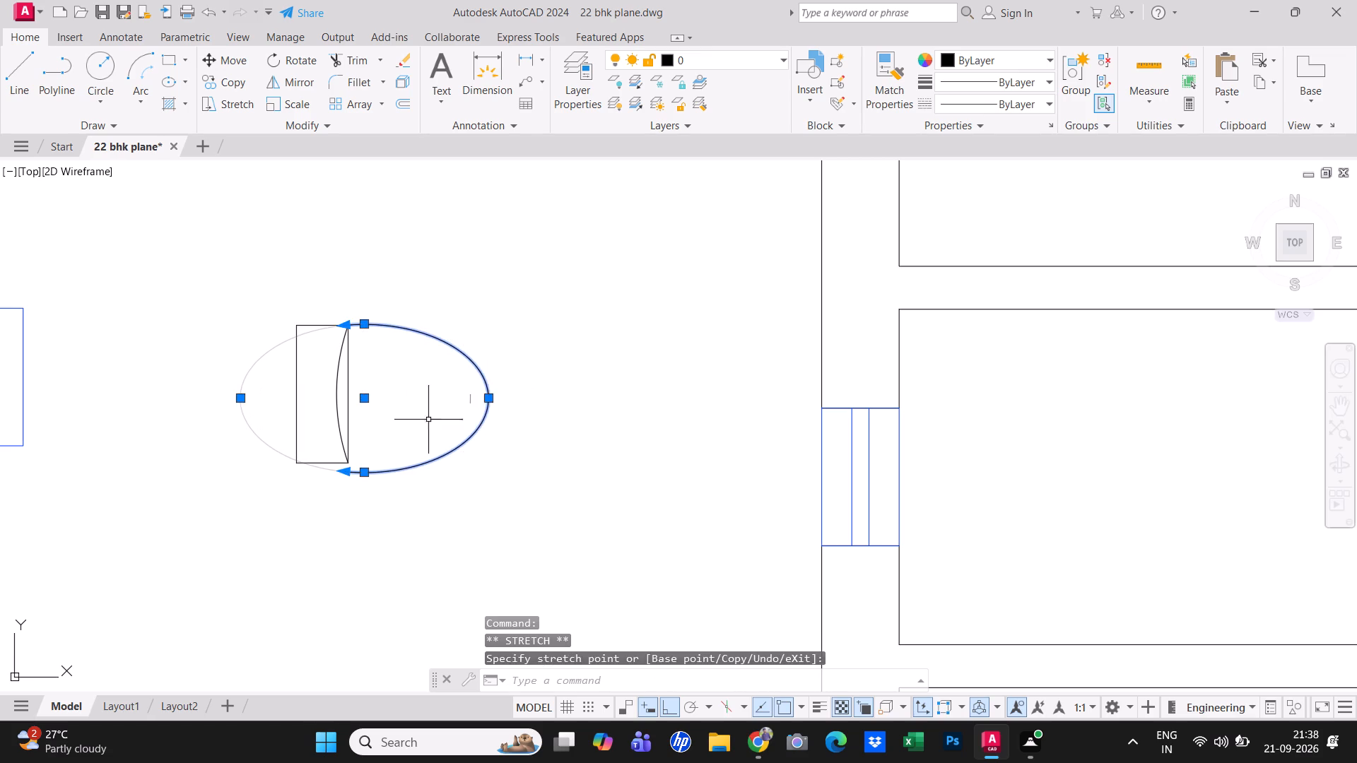
key("Escape")
left_click(346, 471)
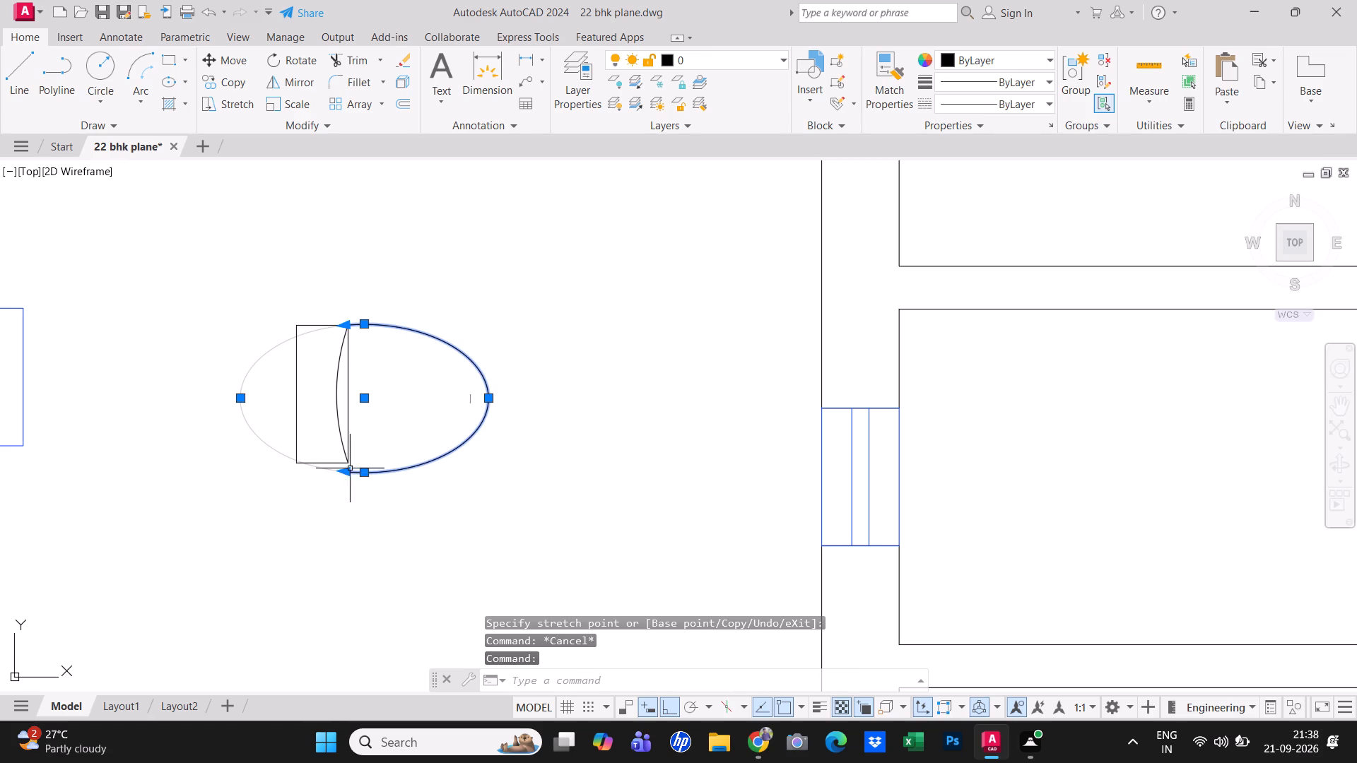
left_click(367, 471)
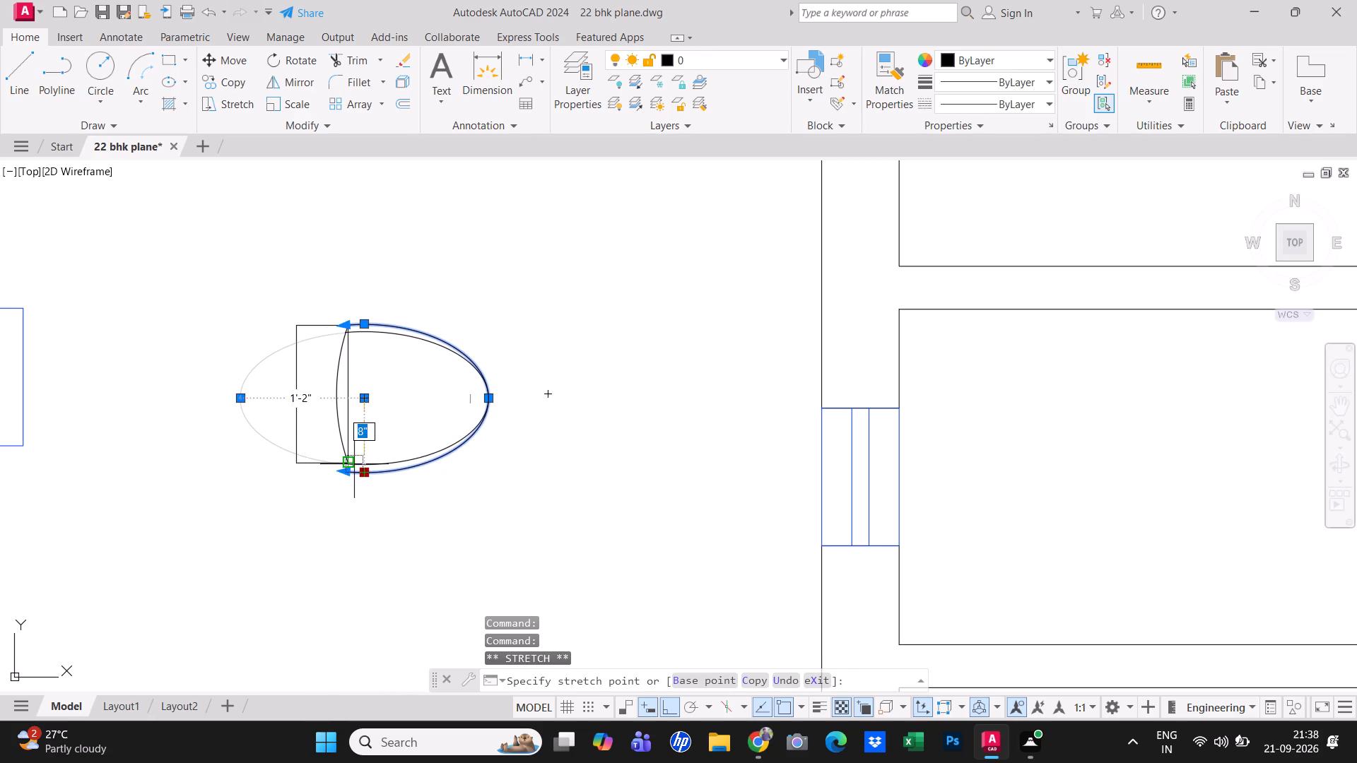
left_click(351, 464)
key("Escape")
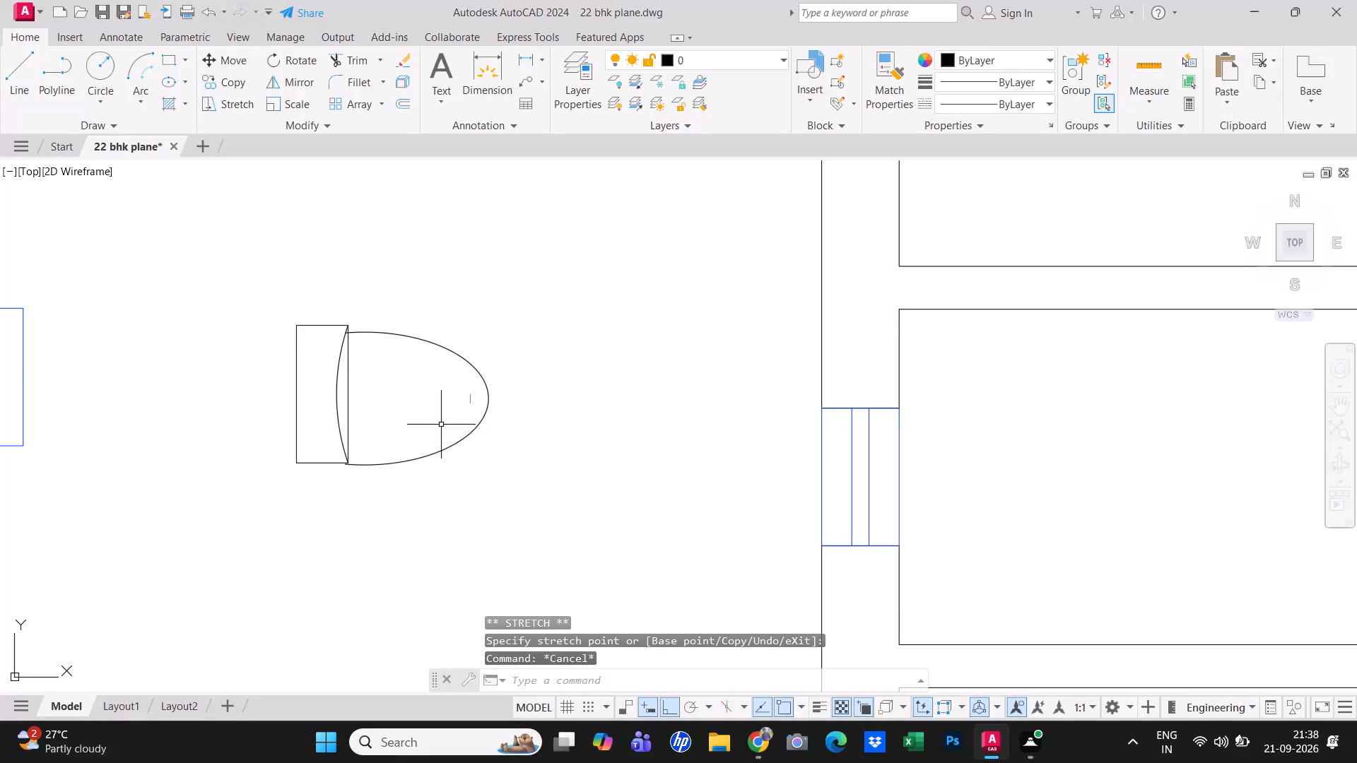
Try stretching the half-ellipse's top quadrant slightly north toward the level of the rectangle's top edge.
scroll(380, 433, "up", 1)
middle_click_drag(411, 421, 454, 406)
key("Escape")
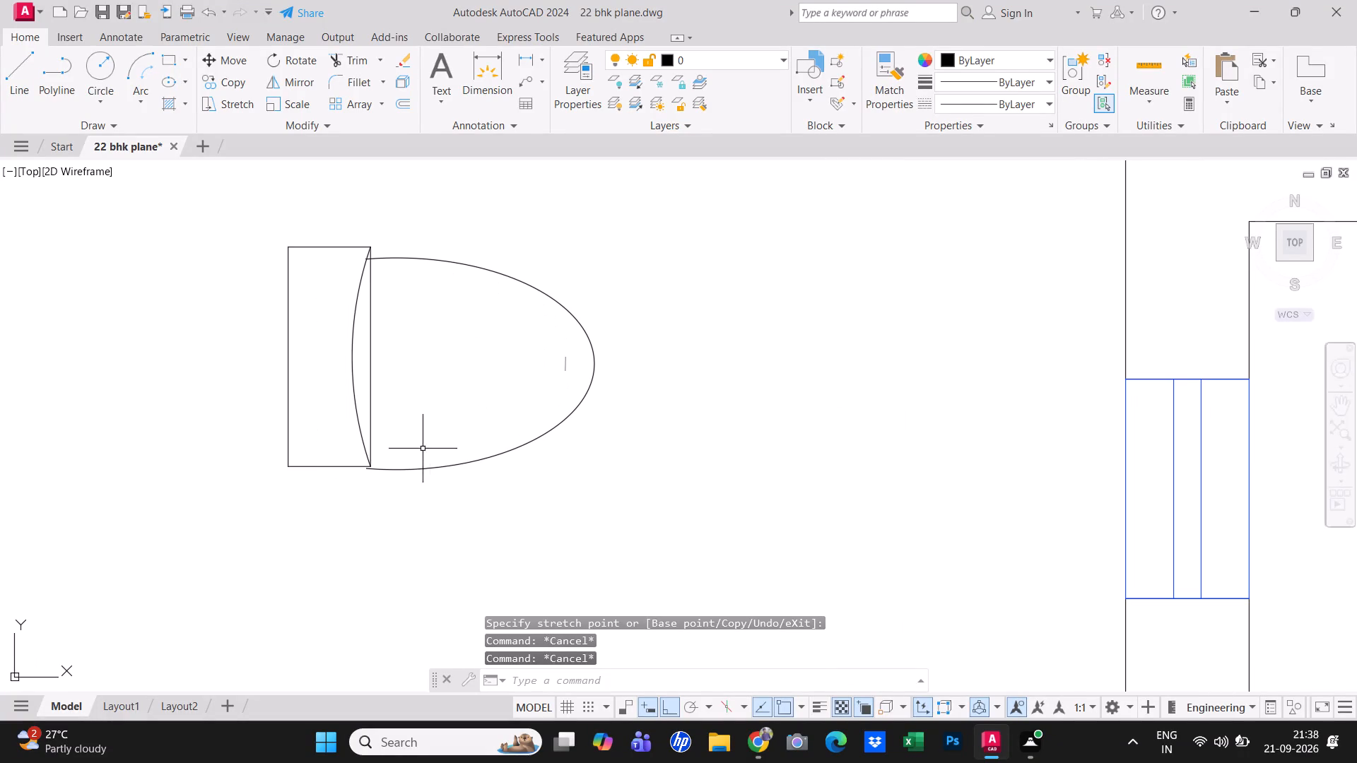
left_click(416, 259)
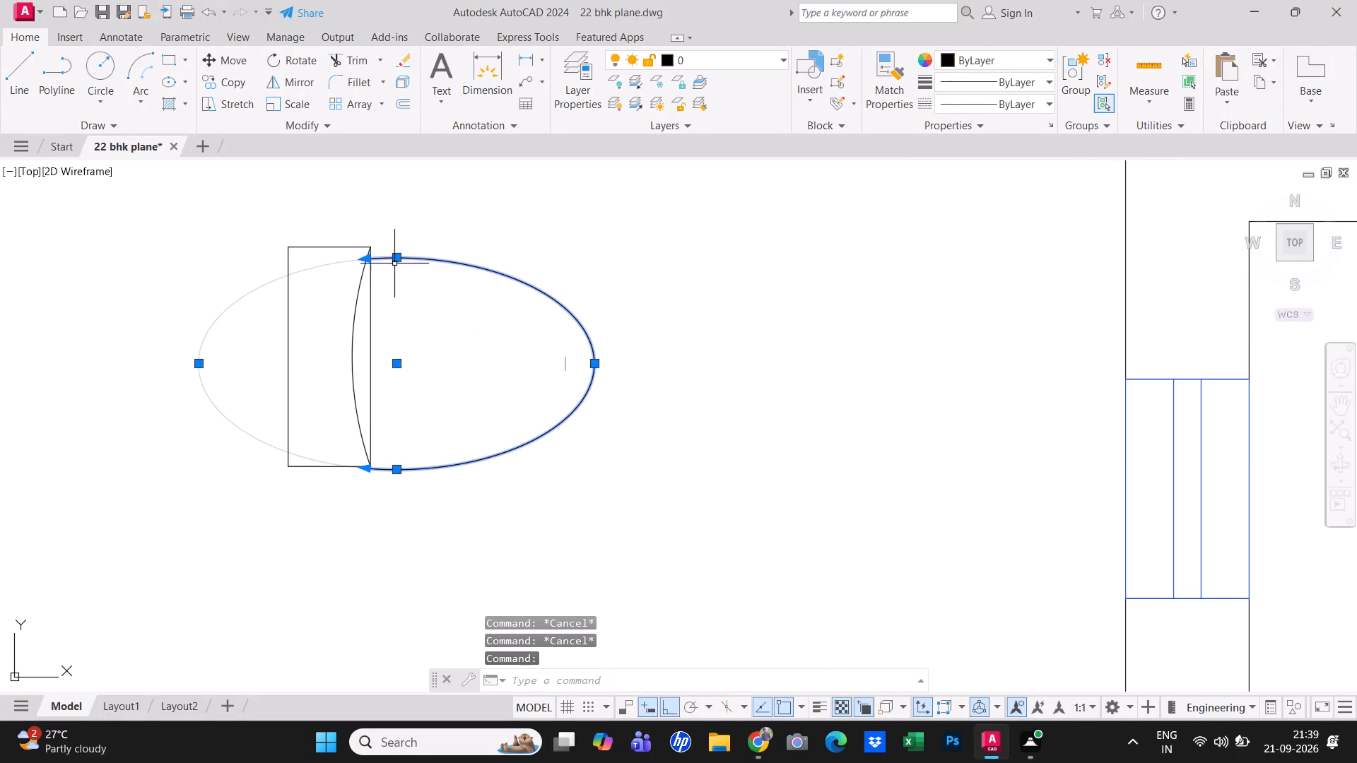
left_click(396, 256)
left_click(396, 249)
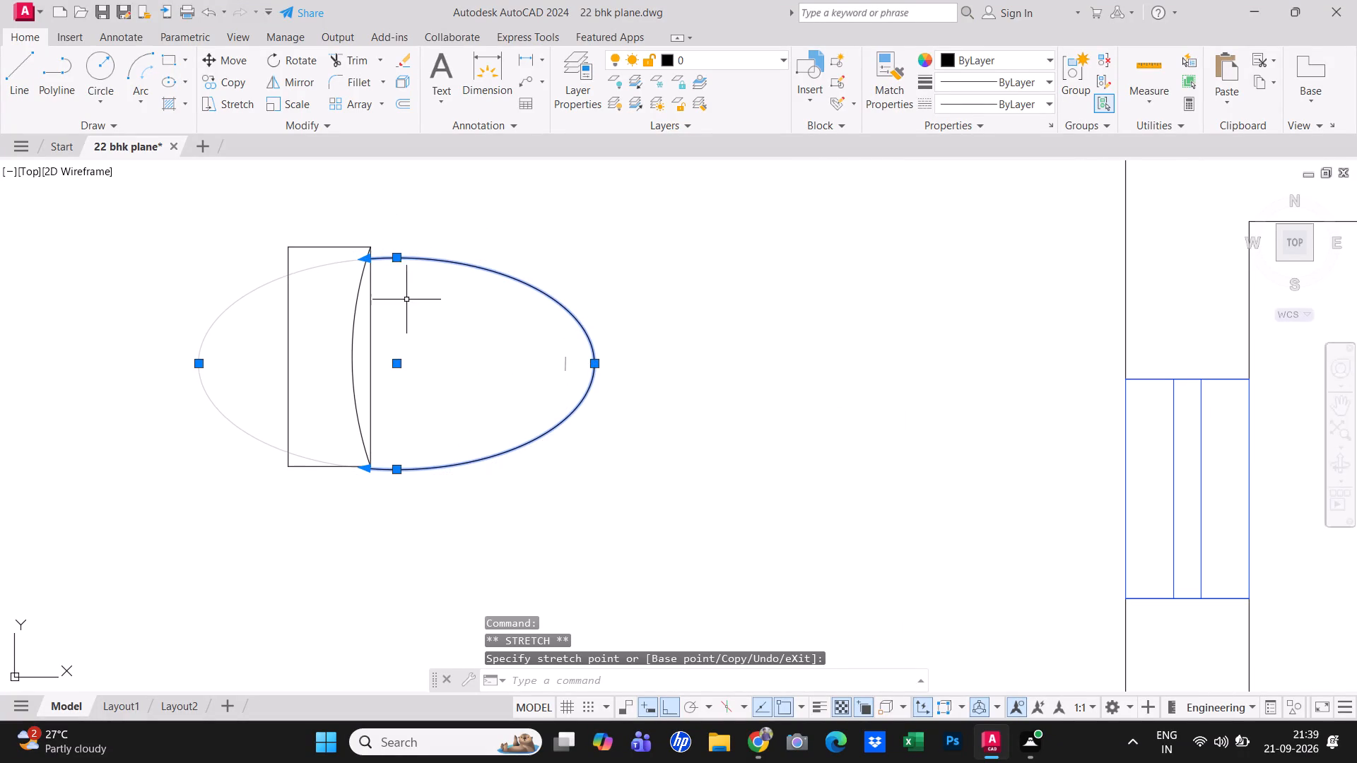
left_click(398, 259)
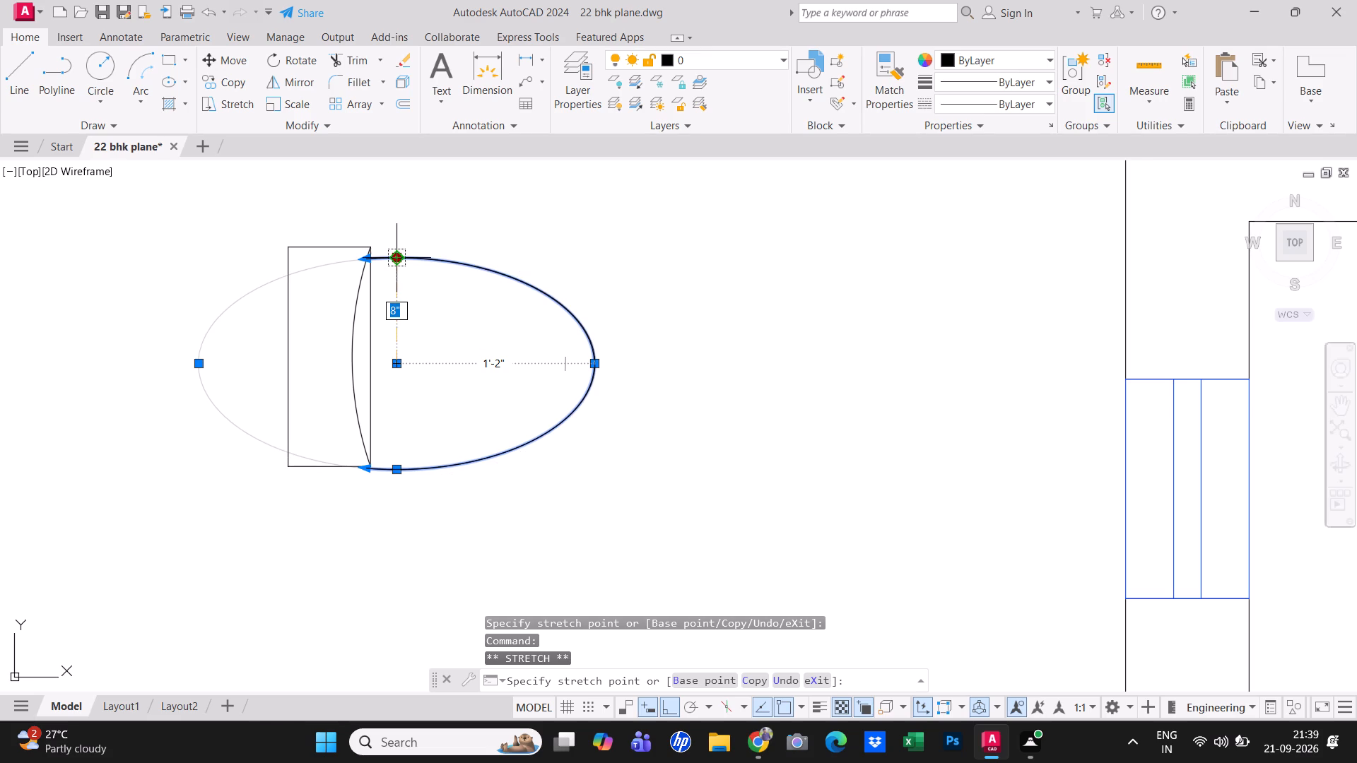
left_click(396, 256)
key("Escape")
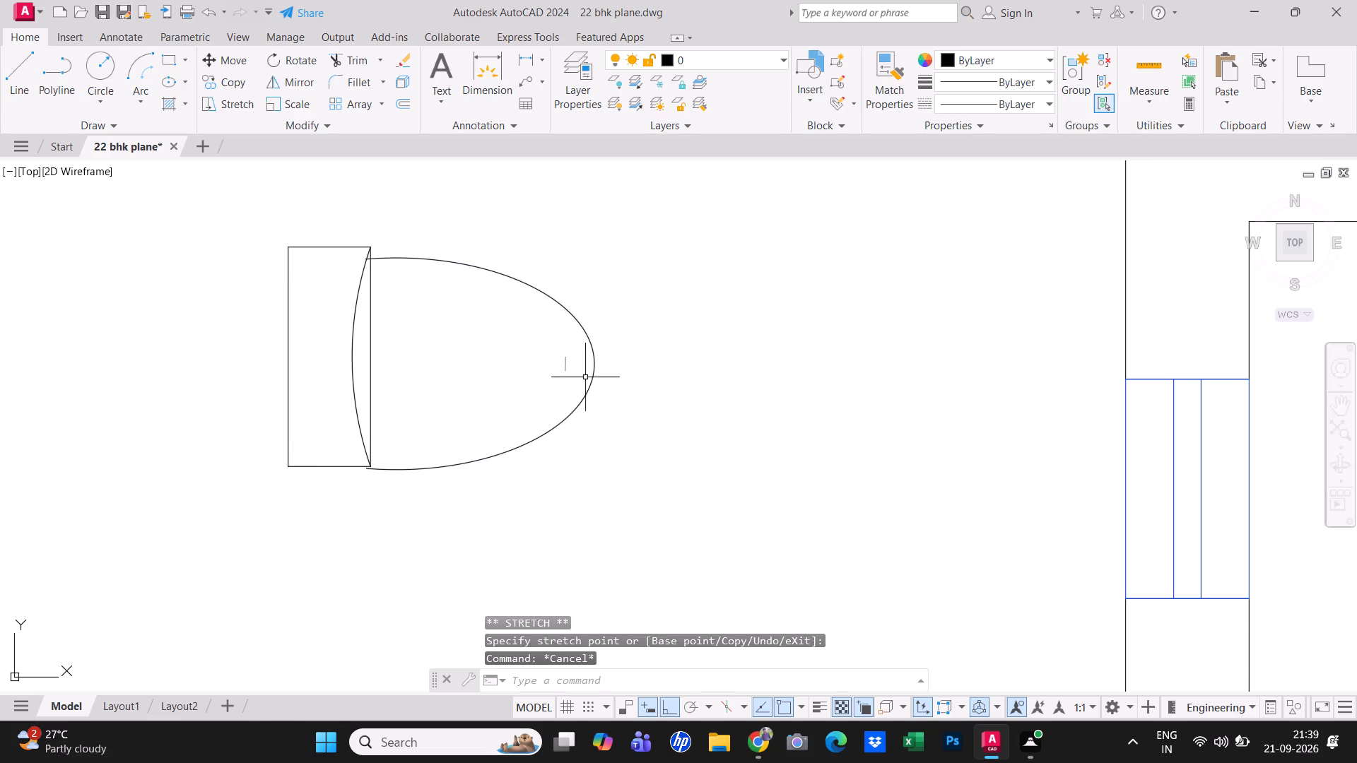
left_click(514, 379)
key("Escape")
Move the half-ellipse north about 1" by its centre so its top aligns with the rectangle's top edge.
left_click(592, 349)
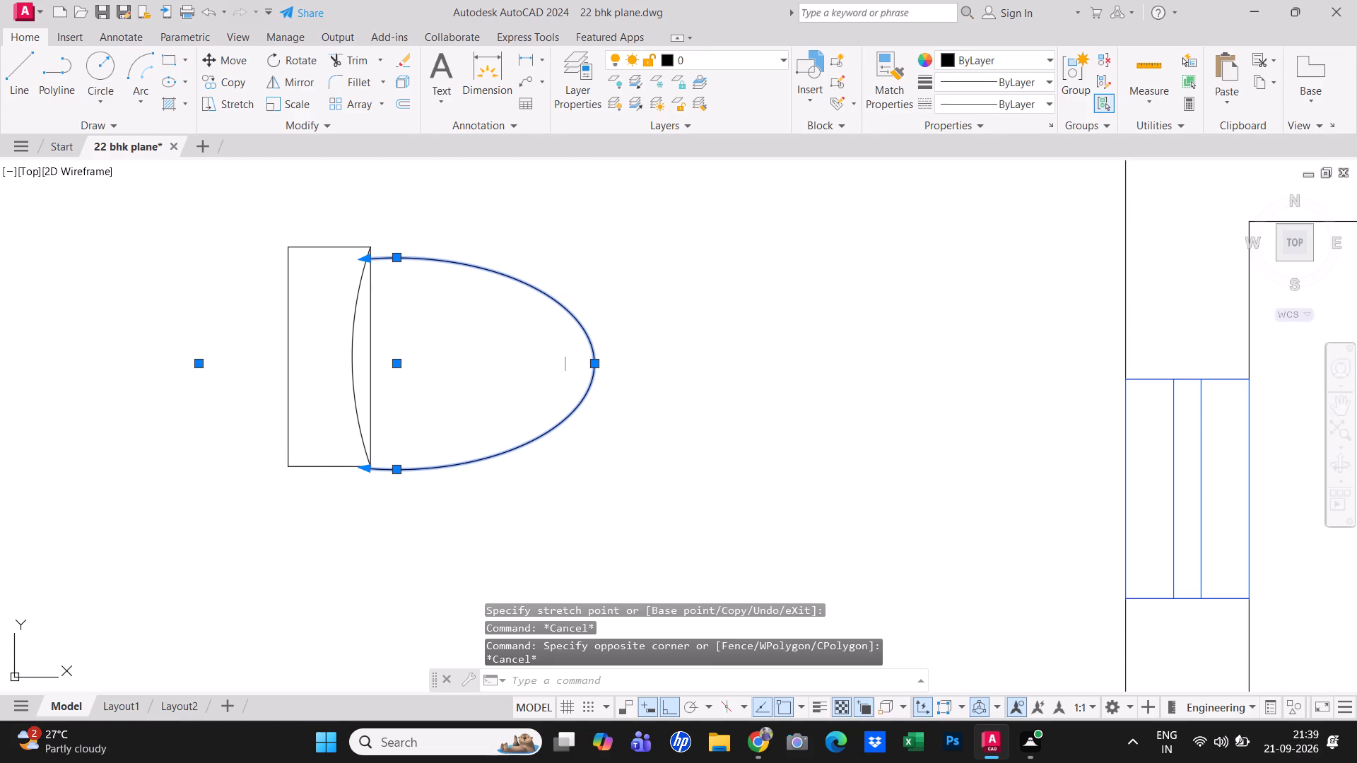
left_click(399, 366)
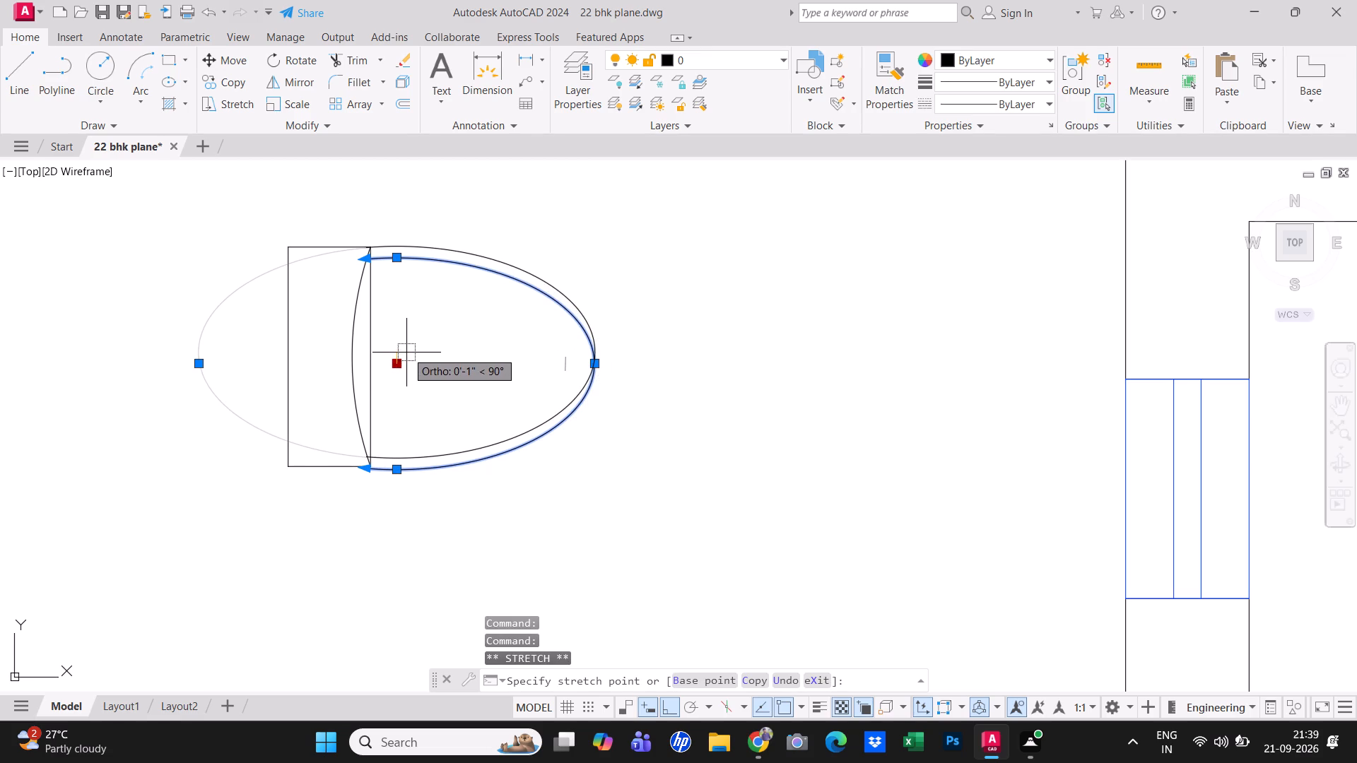
left_click(406, 353)
key("Escape")
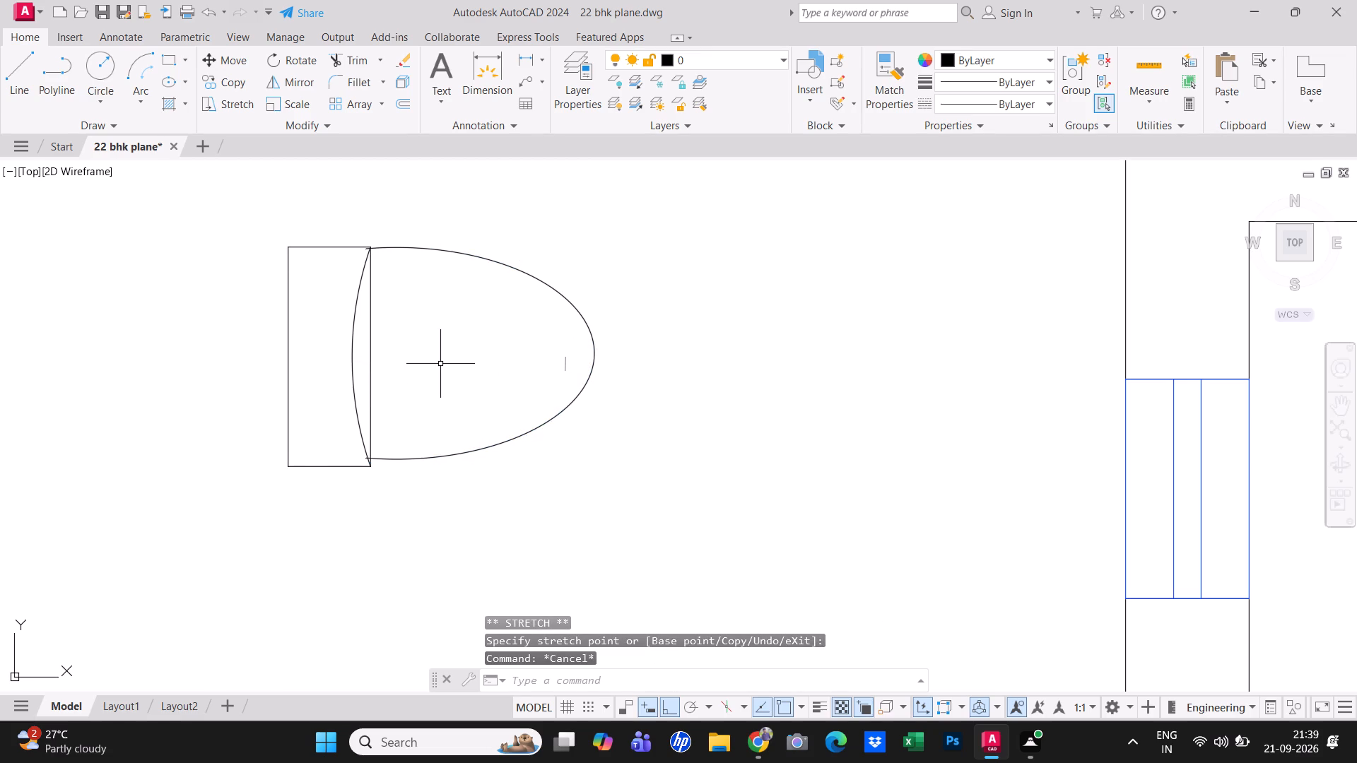
Move the half-ellipse slightly south by its centre so its bottom meets the level of the rectangle's bottom edge.
middle_click_drag(440, 369, 439, 388)
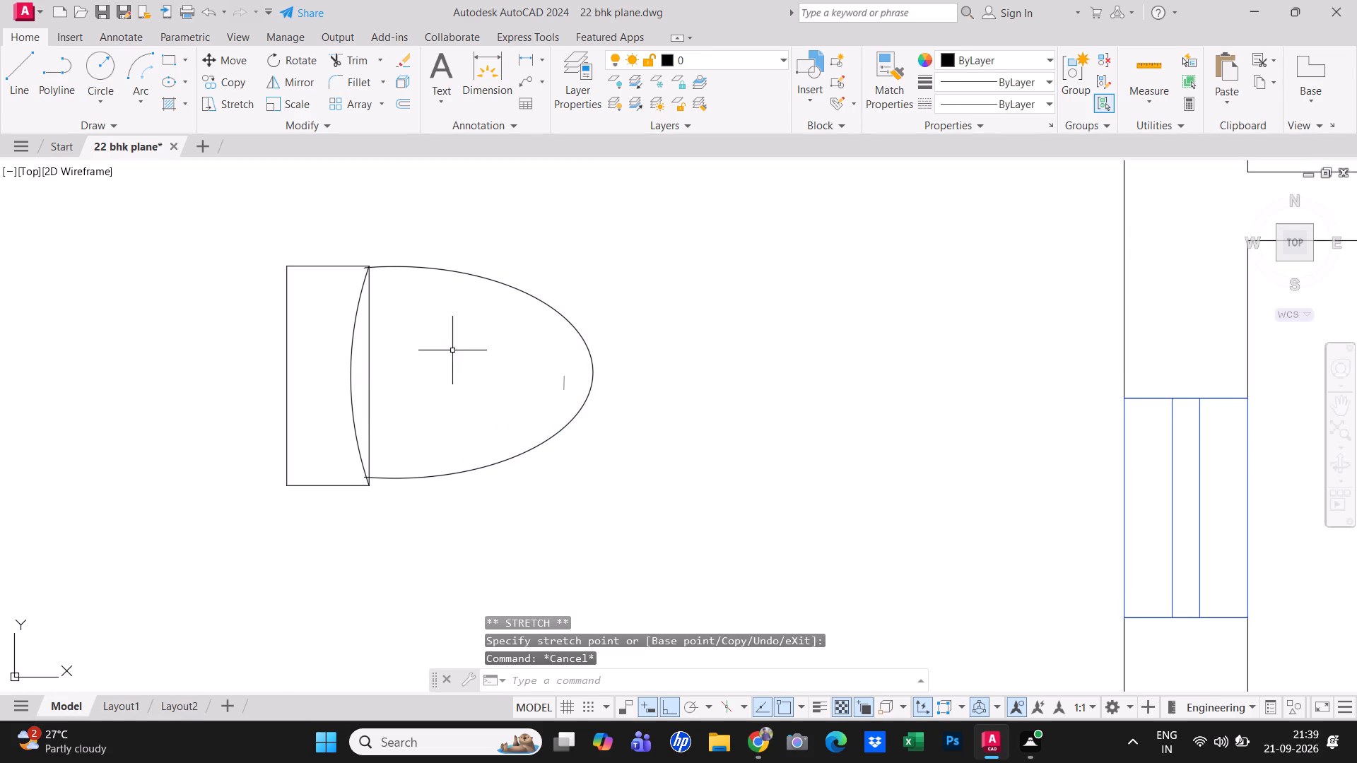
left_click(535, 298)
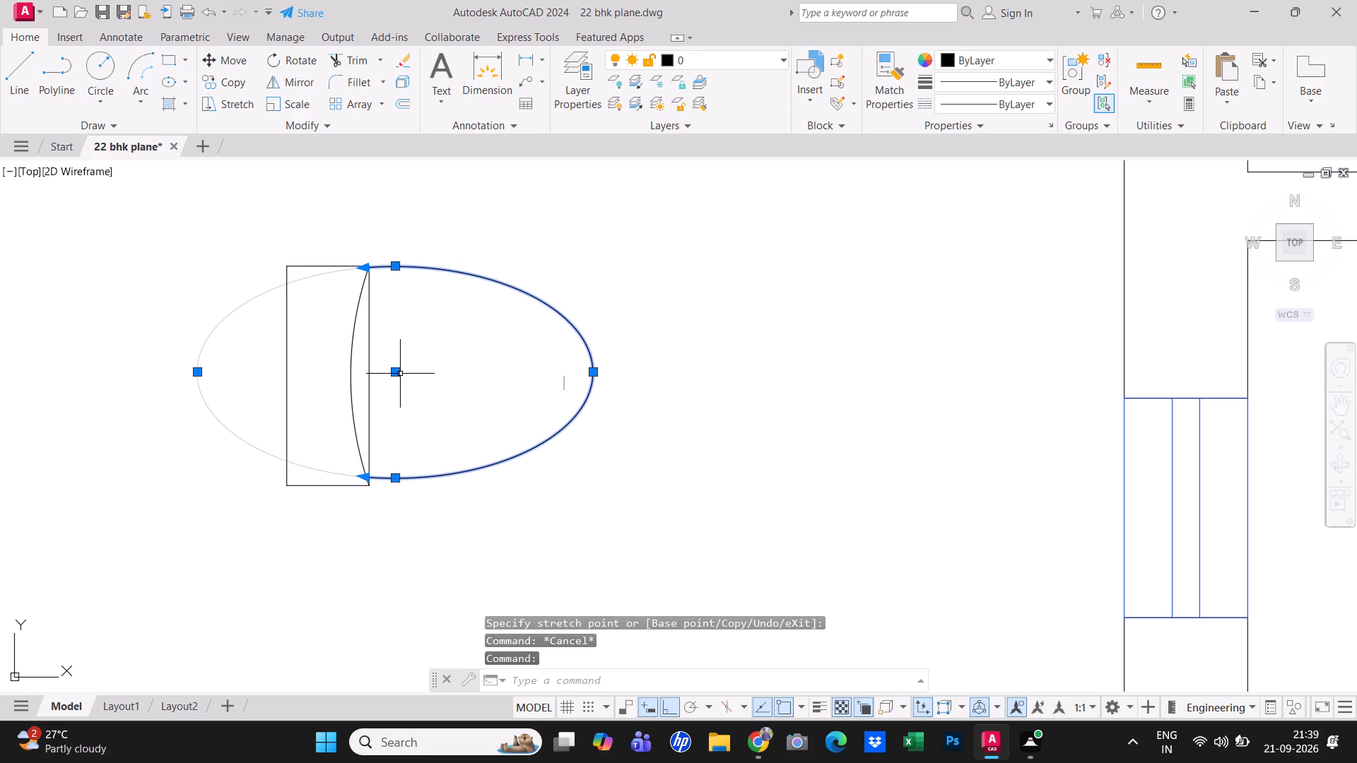
left_click(398, 374)
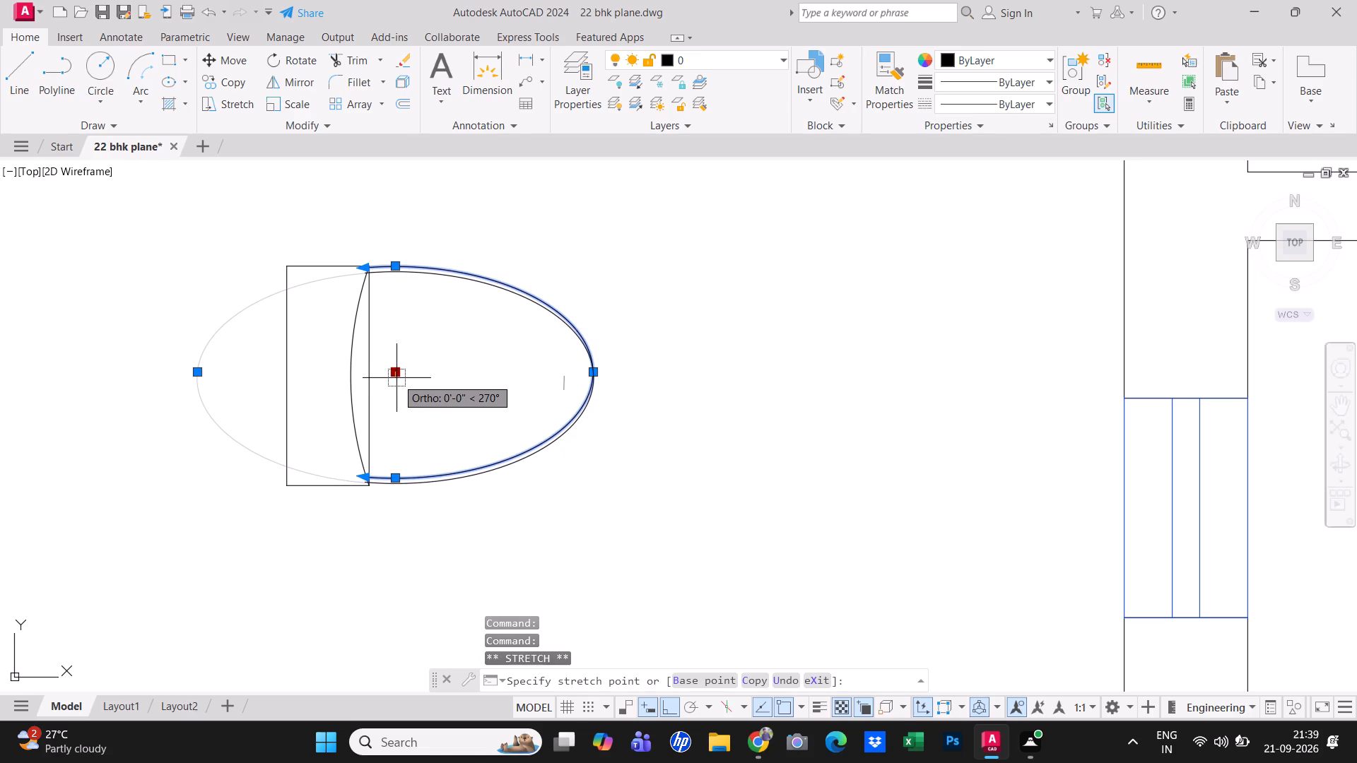
left_click(396, 378)
key("Escape")
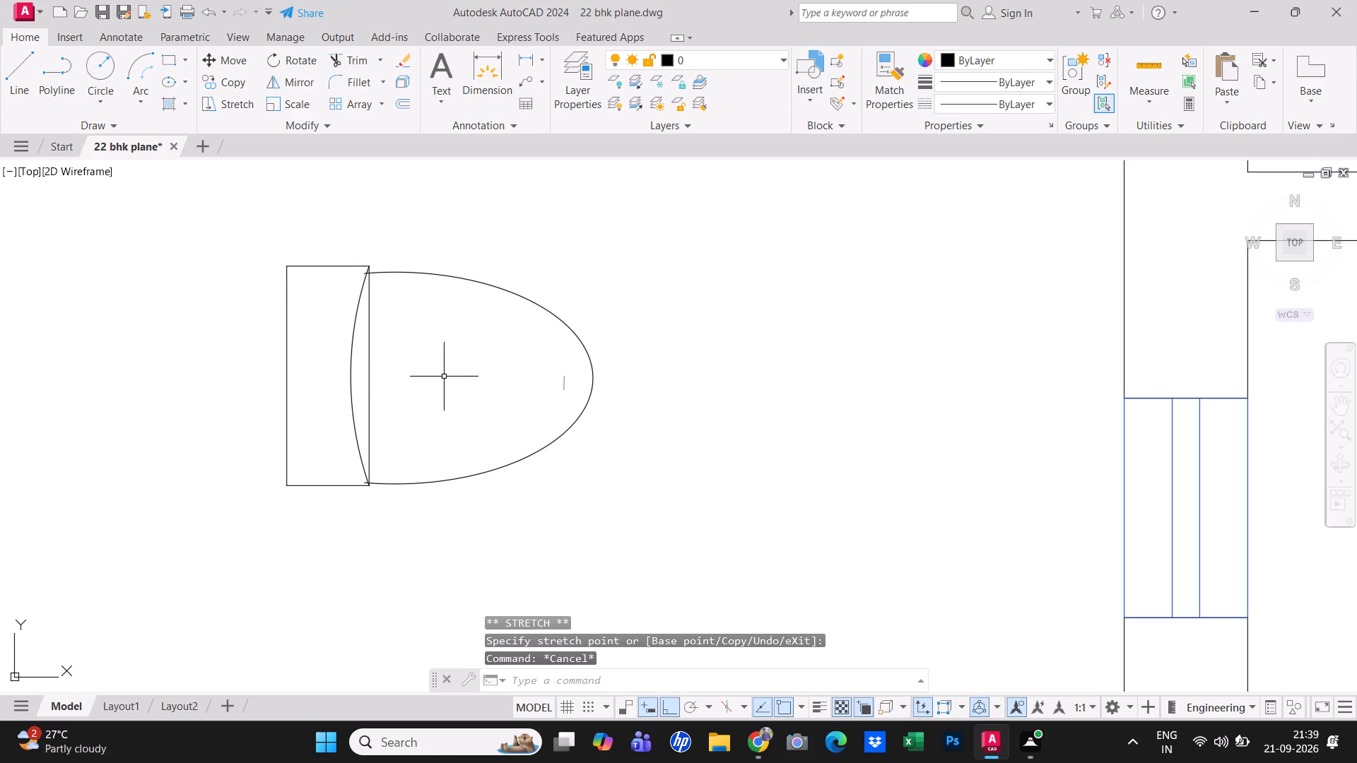
Trim the half-ellipse's short south and north ends that project past the curved arc inside the rectangle.
scroll(348, 459, "up", 2)
key("Escape")
key("Escape")
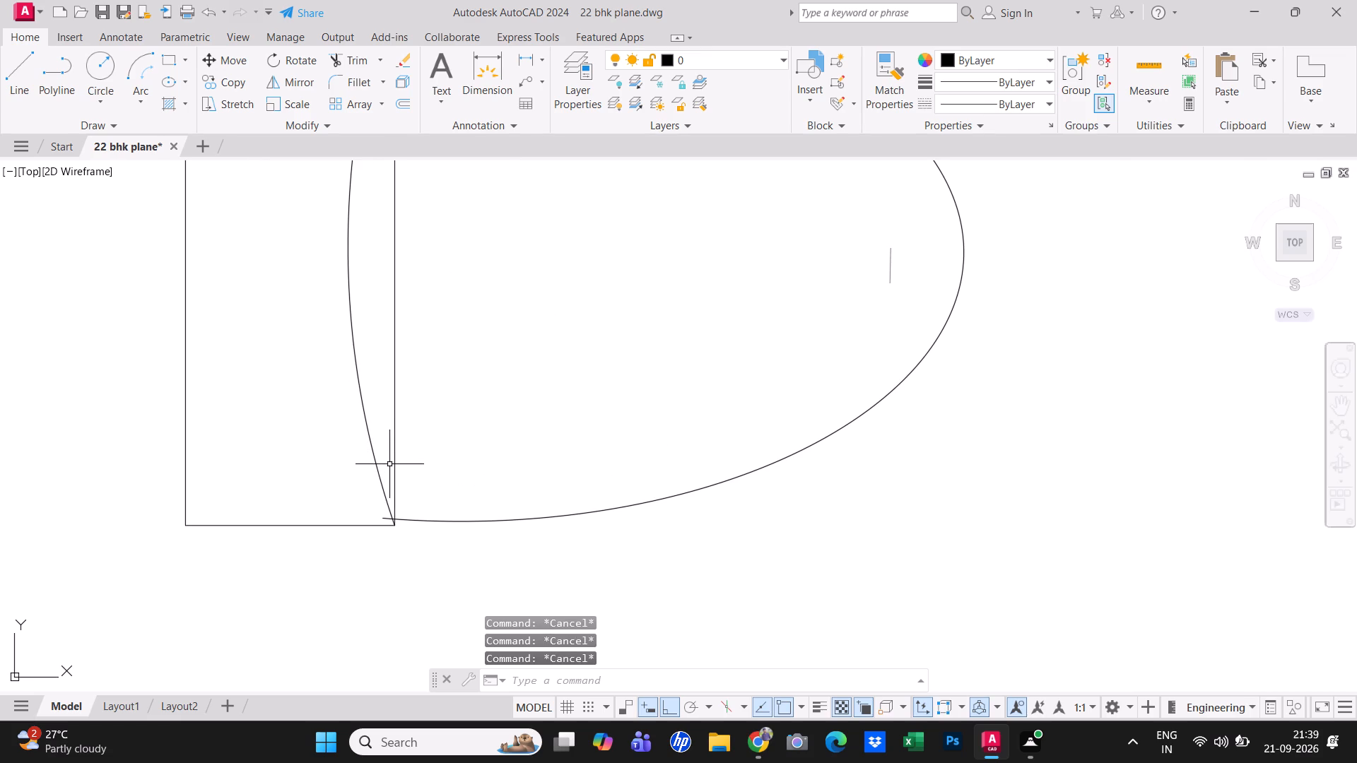
key("t")
key("r")
key("space")
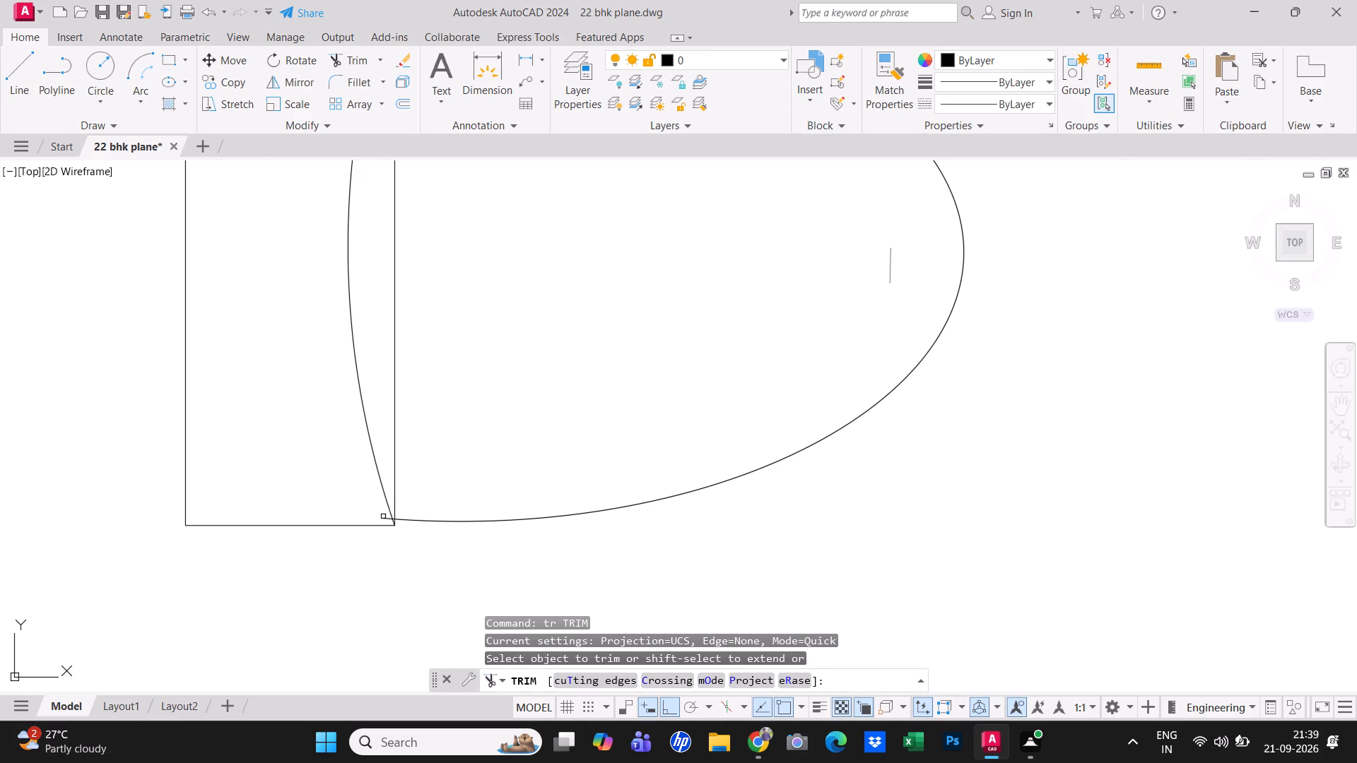
left_click(384, 516)
middle_click_drag(423, 414, 409, 518)
scroll(410, 518, "down", 1)
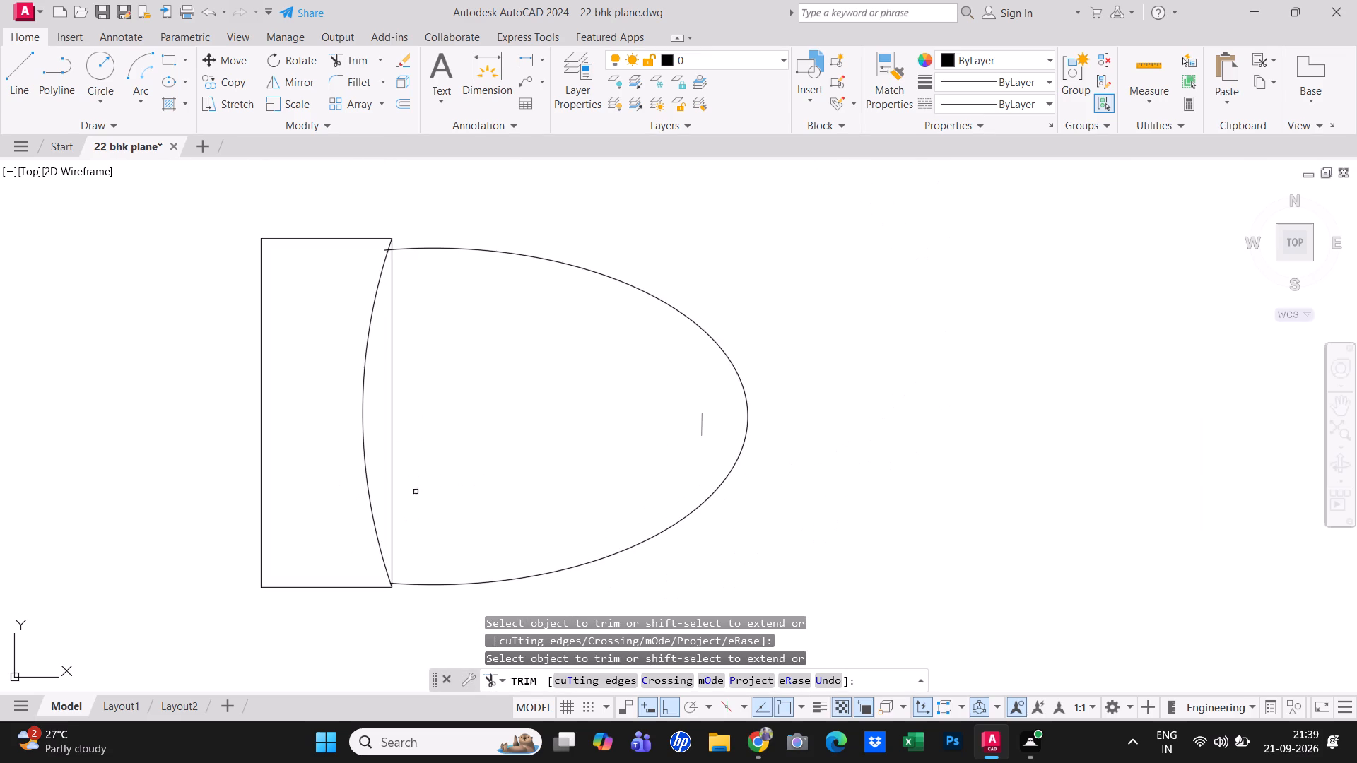
scroll(386, 256, "up", 2)
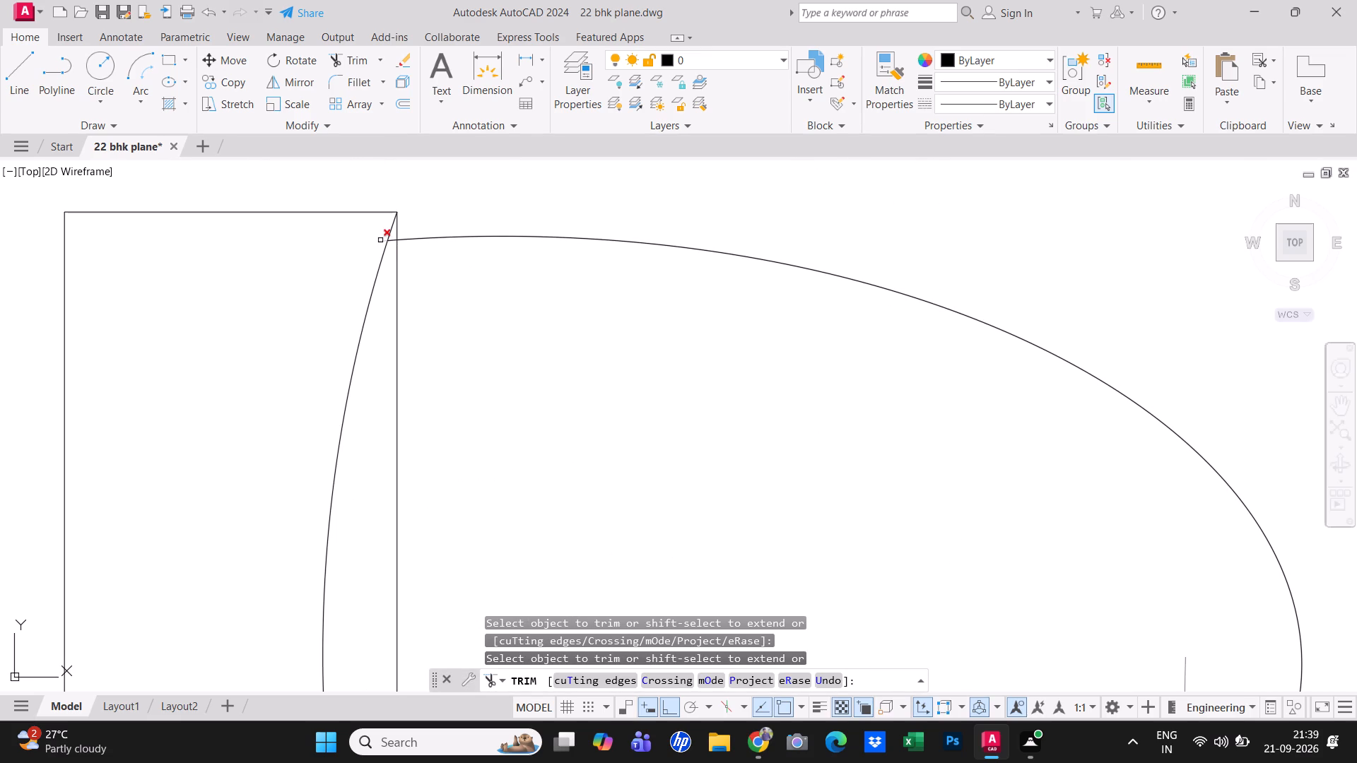
left_click(381, 240)
key("Escape")
Draw a small, flat centre-defined ellipse inside the bowl near the tank, with an east-west half-length of about 3".
scroll(548, 348, "down", 2)
middle_click_drag(584, 364, 450, 319)
scroll(450, 317, "down", 2)
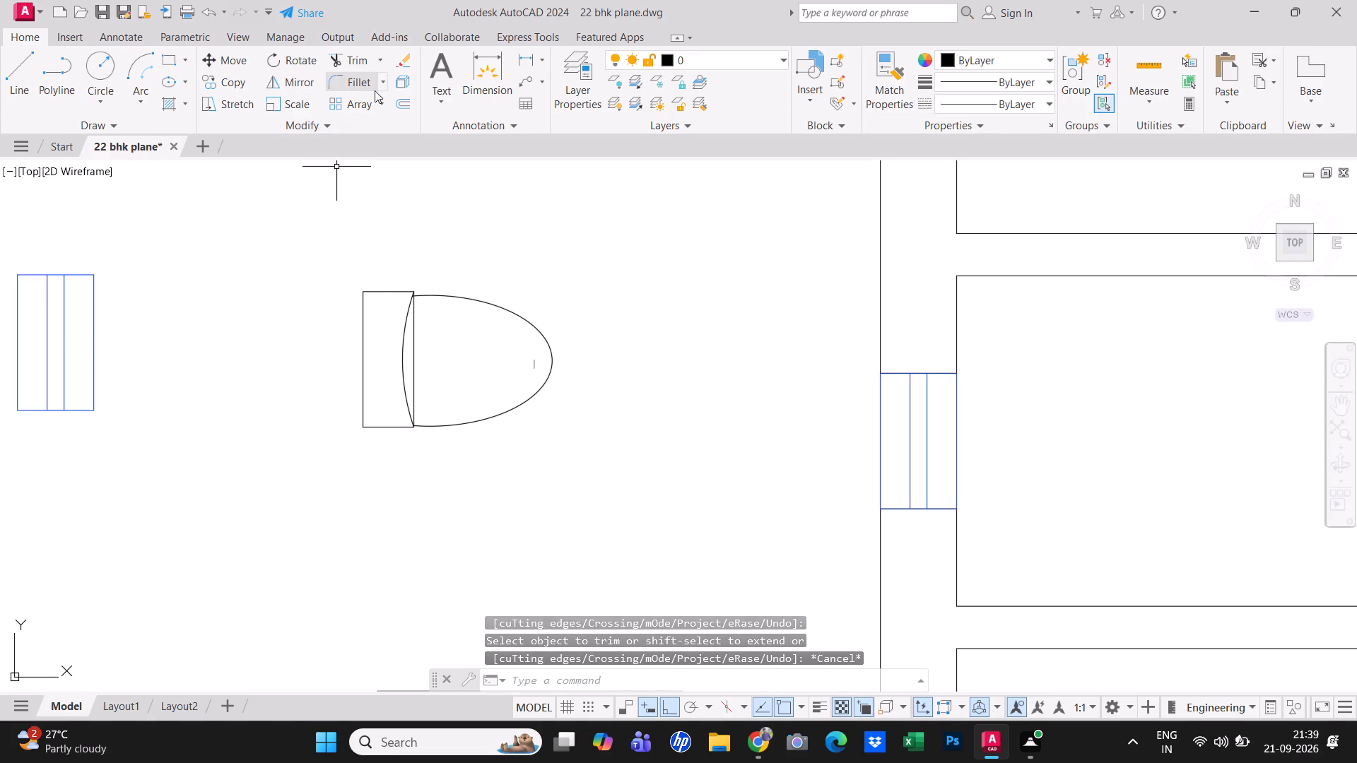
left_click(181, 85)
left_click(184, 112)
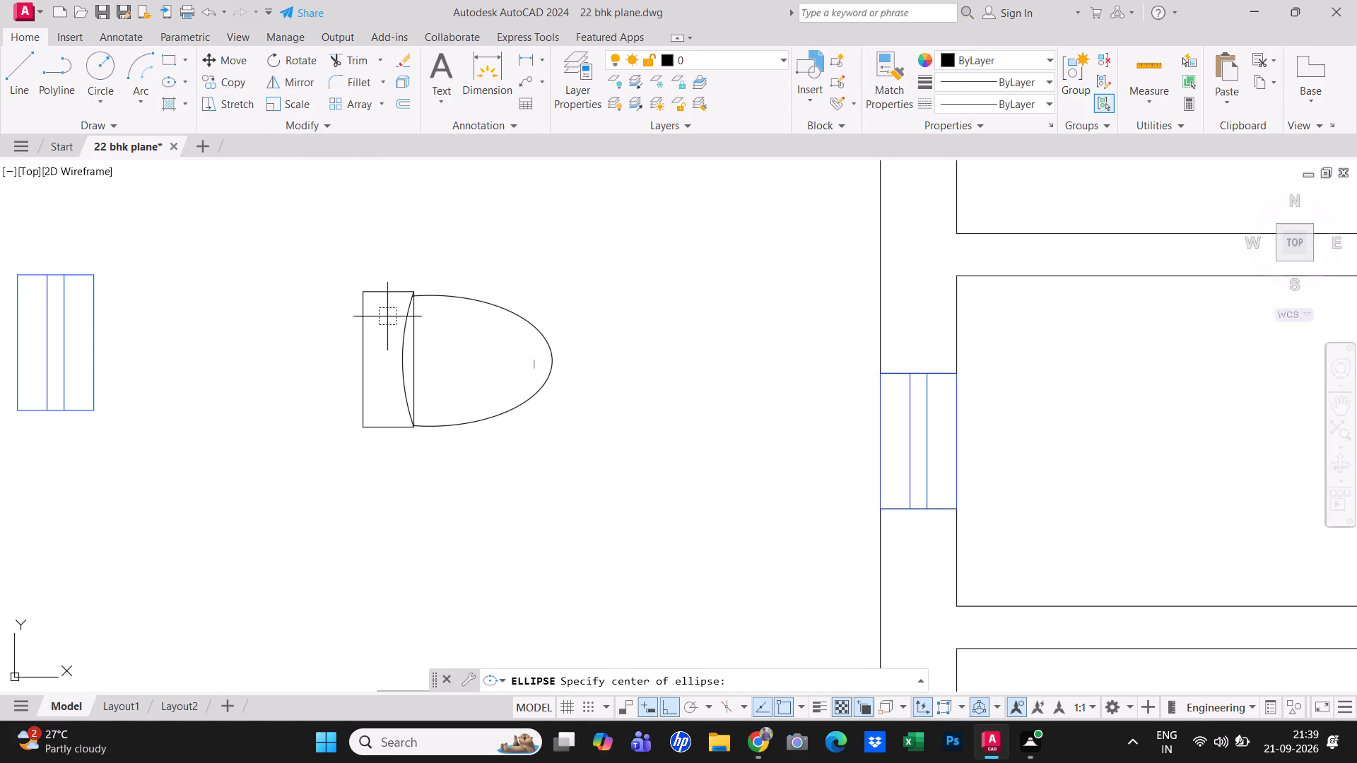
left_click(455, 352)
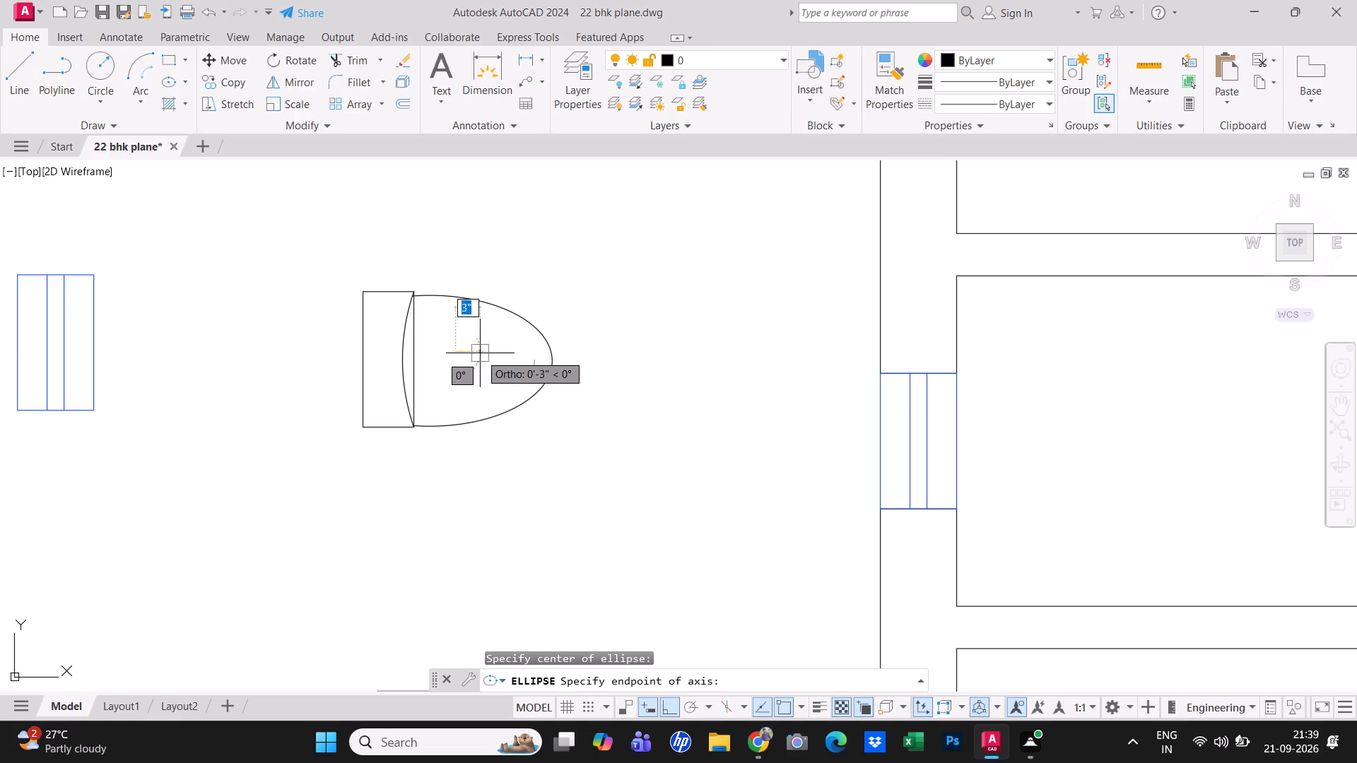
left_click(482, 353)
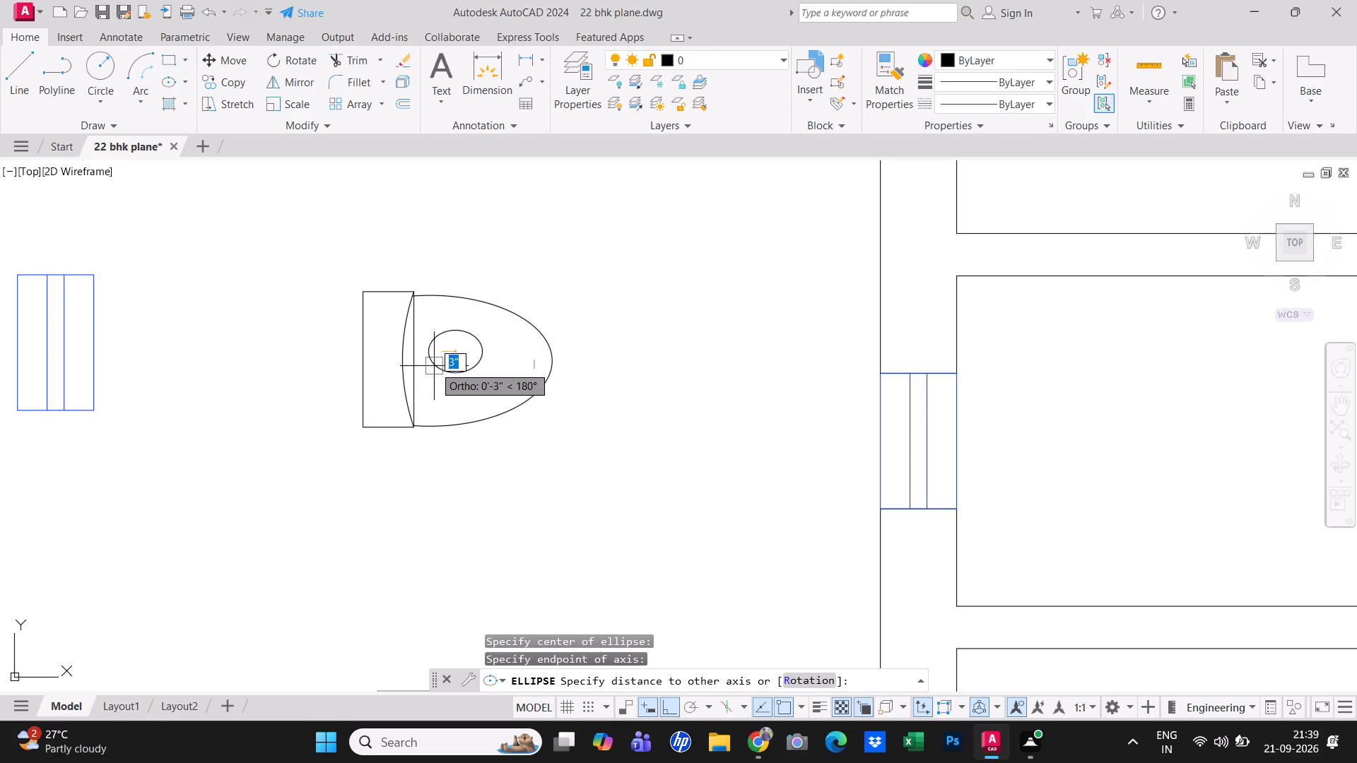
left_click(454, 362)
key("Escape")
Group all the objects of the toilet symbol.
scroll(499, 398, "down", 1)
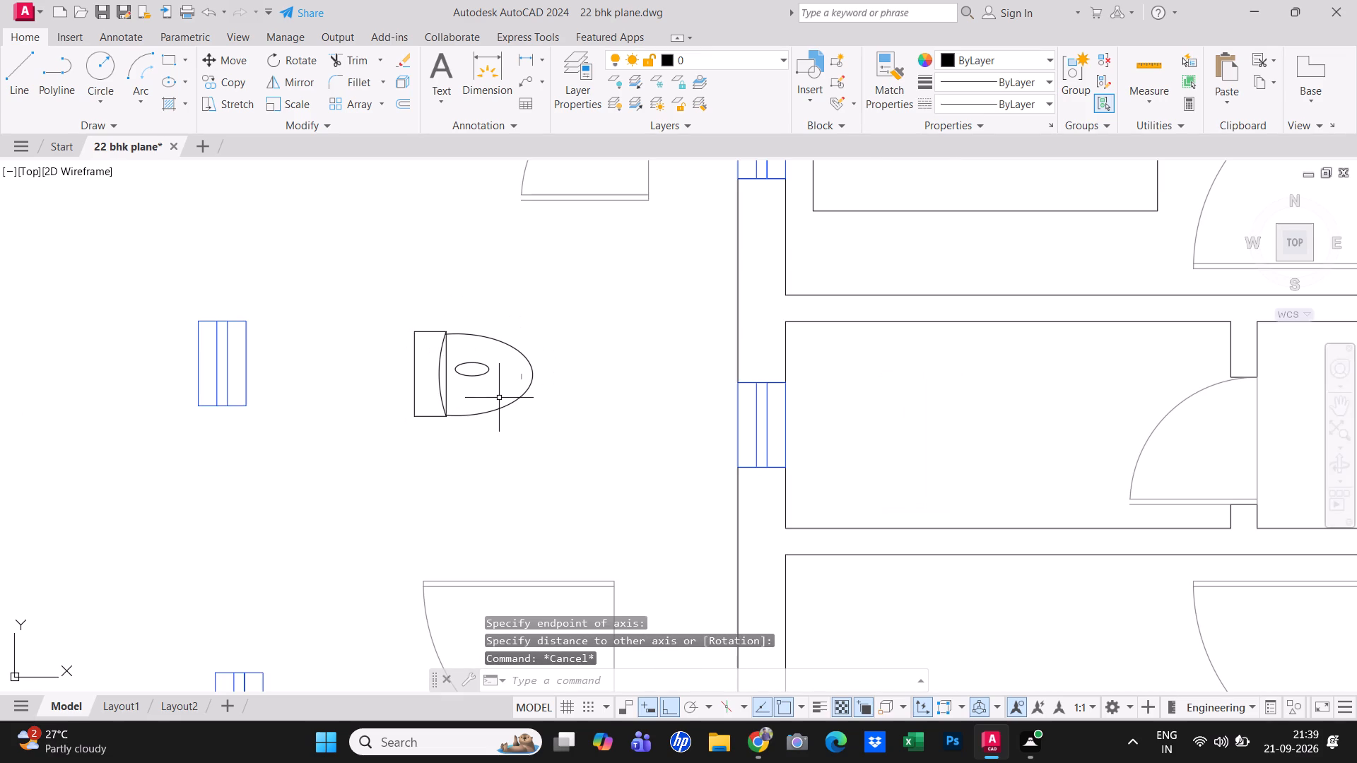
key("Escape")
left_click(534, 434)
left_click(399, 318)
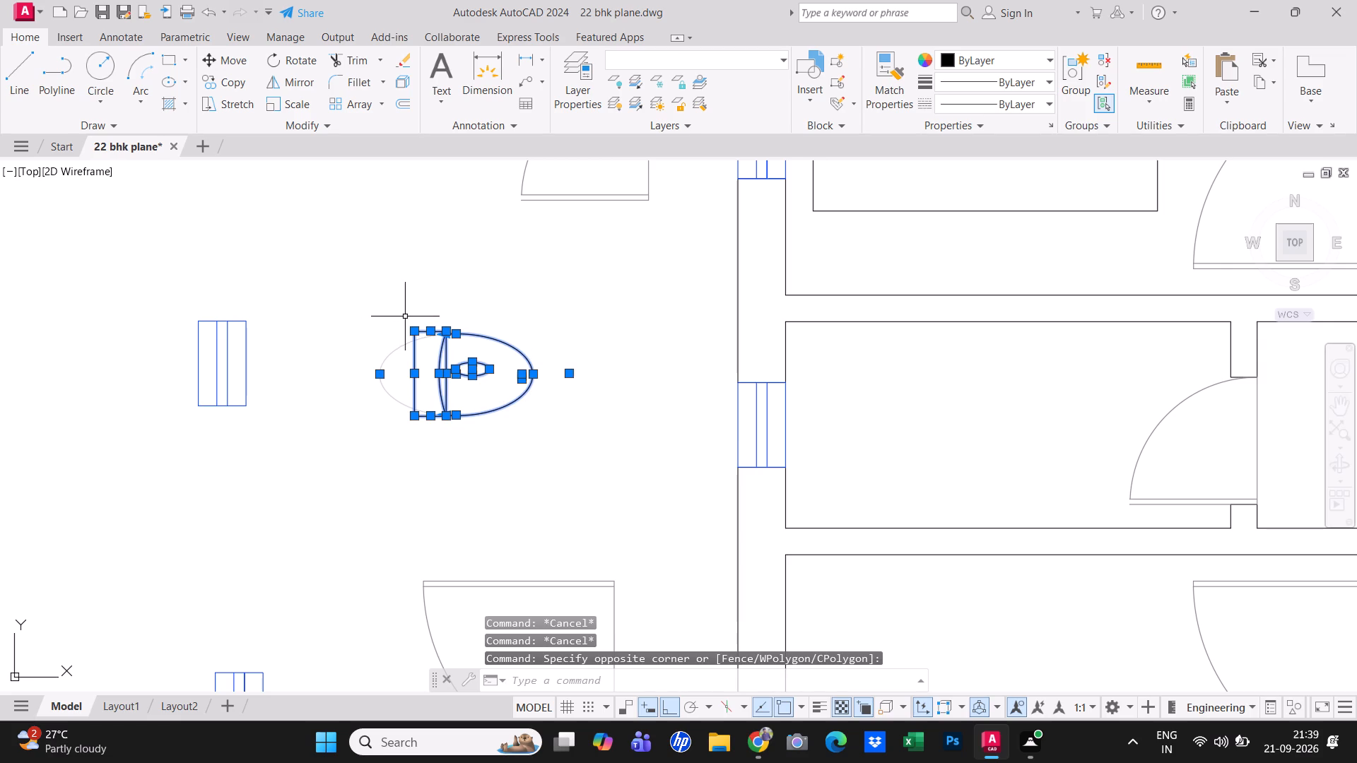
key("g")
key("Escape")
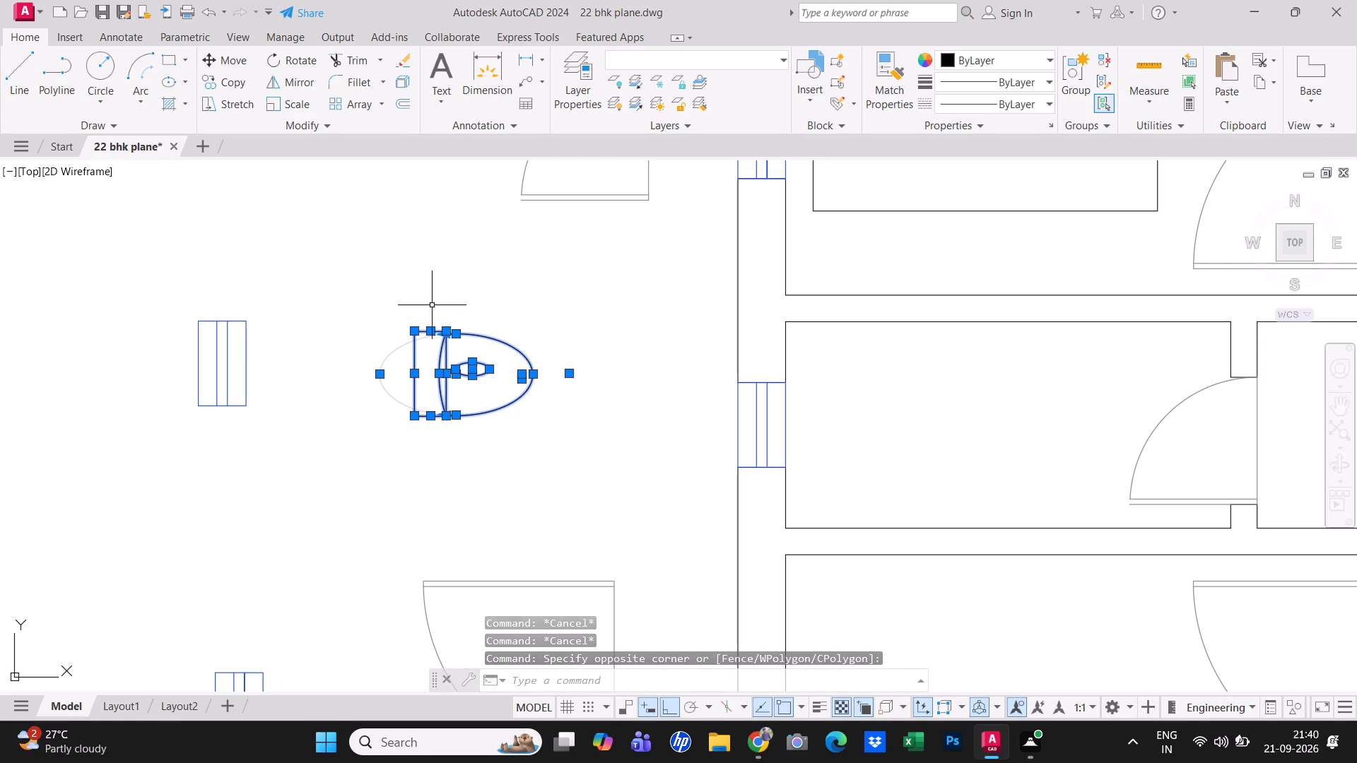
type("g")
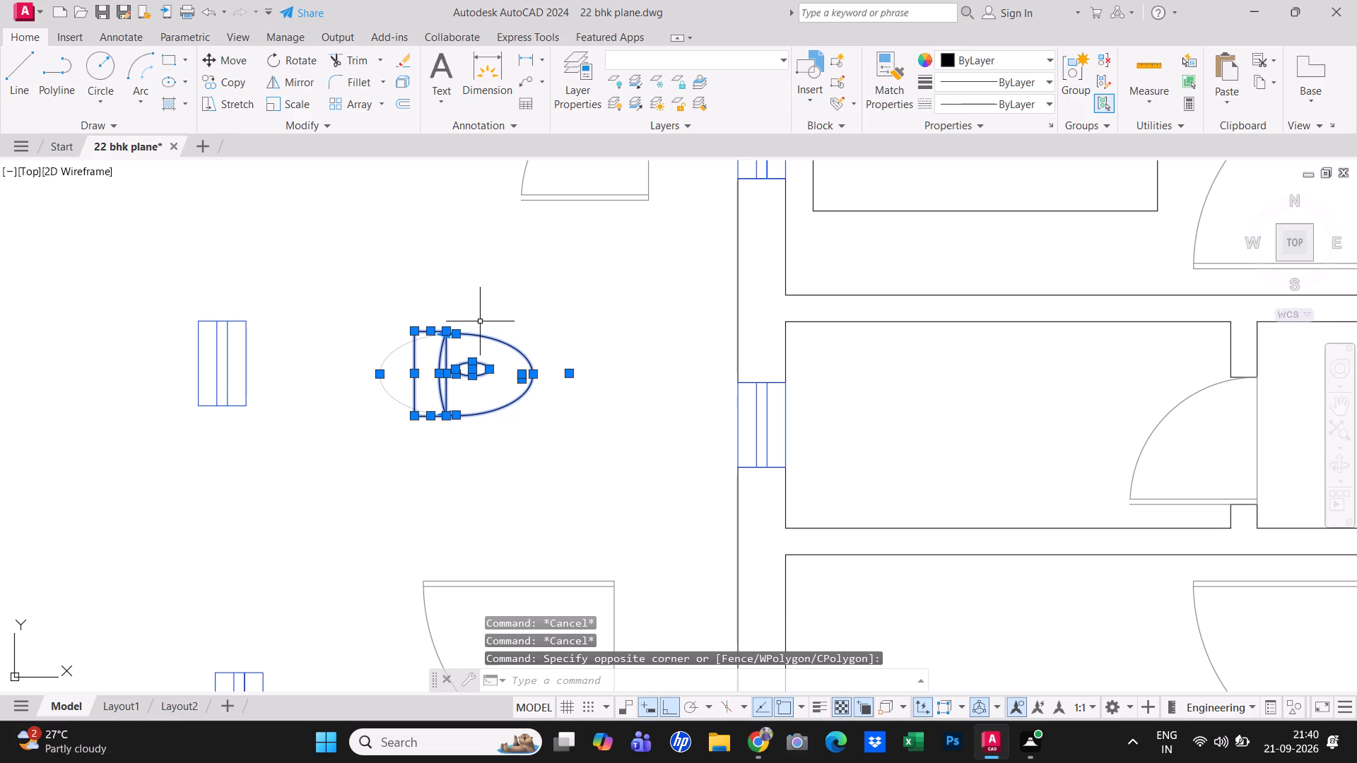
key("space")
Copy the toilet group, with ortho off, from its tank's northwest corner to the northeast corner of the bathroom's west-wall window.
left_click(476, 336)
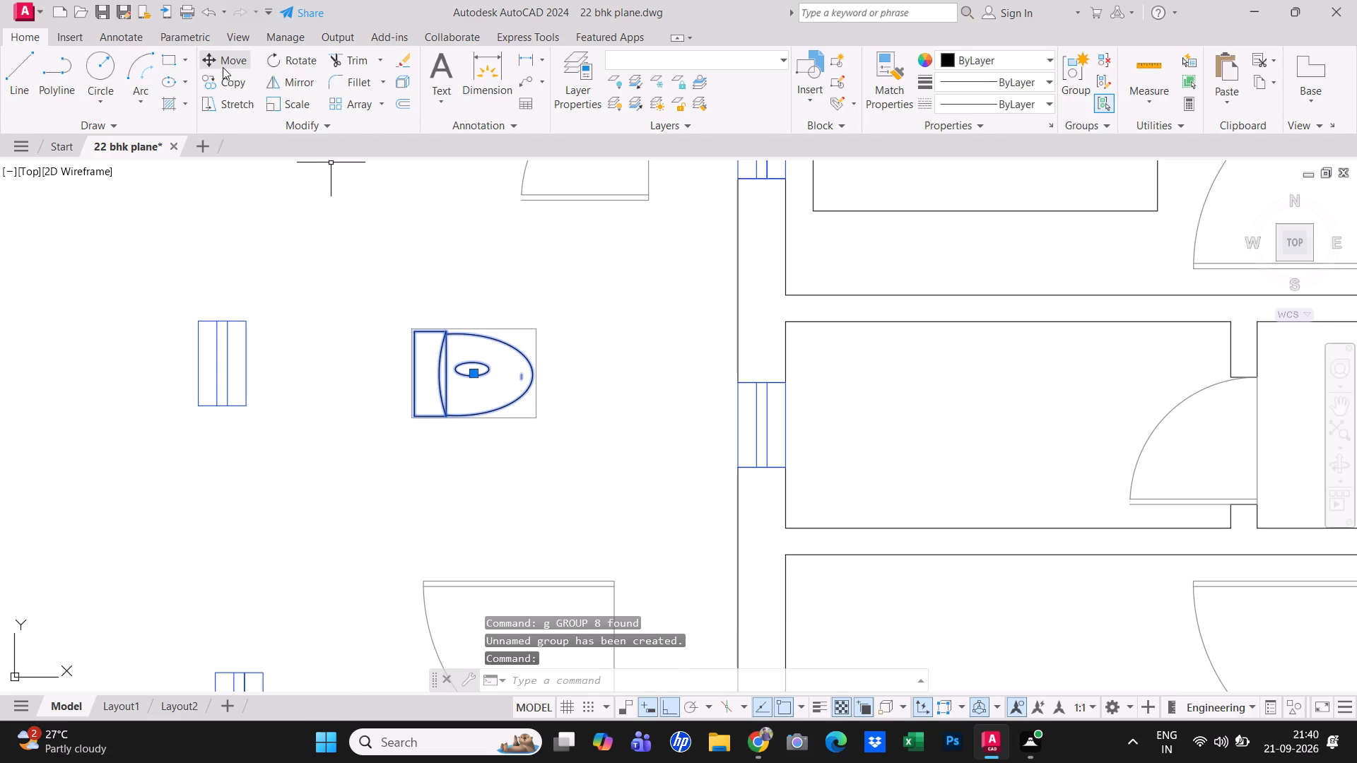
left_click(225, 89)
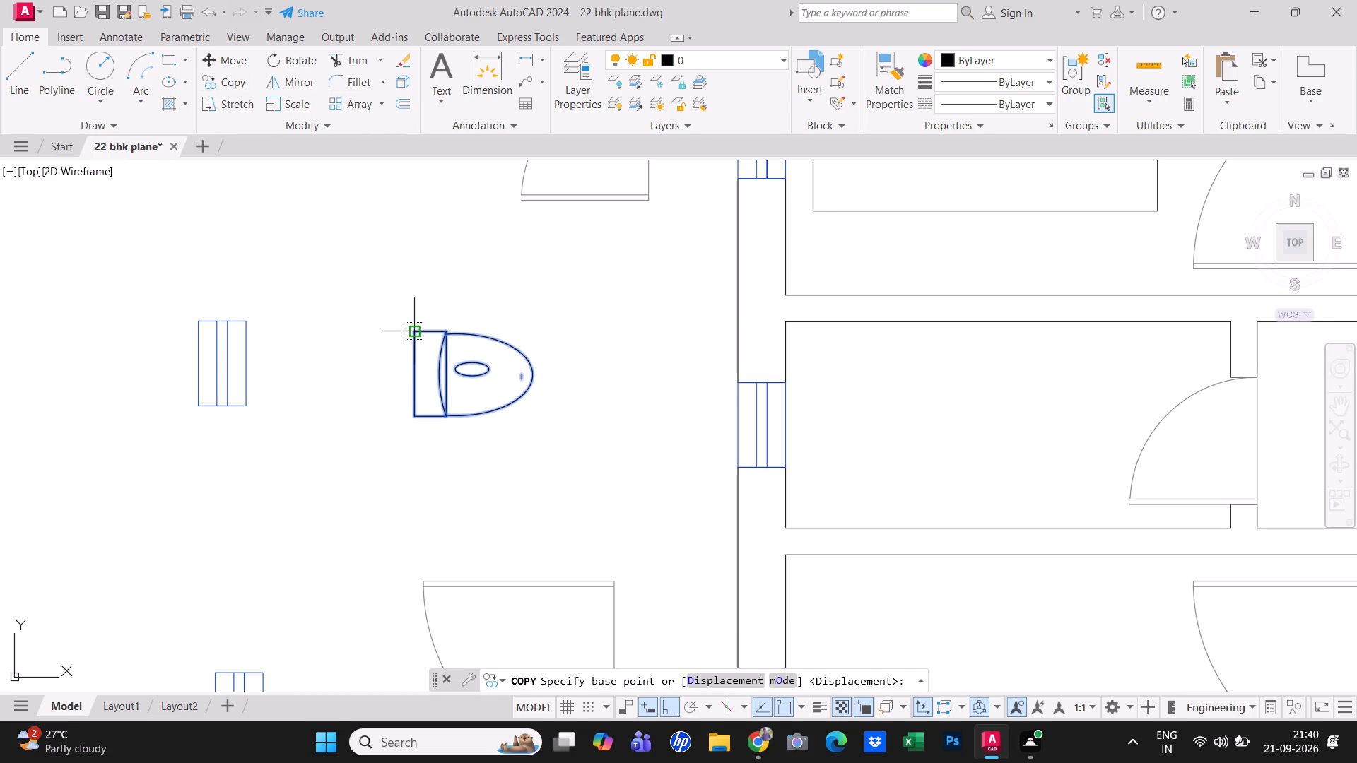
left_click(413, 331)
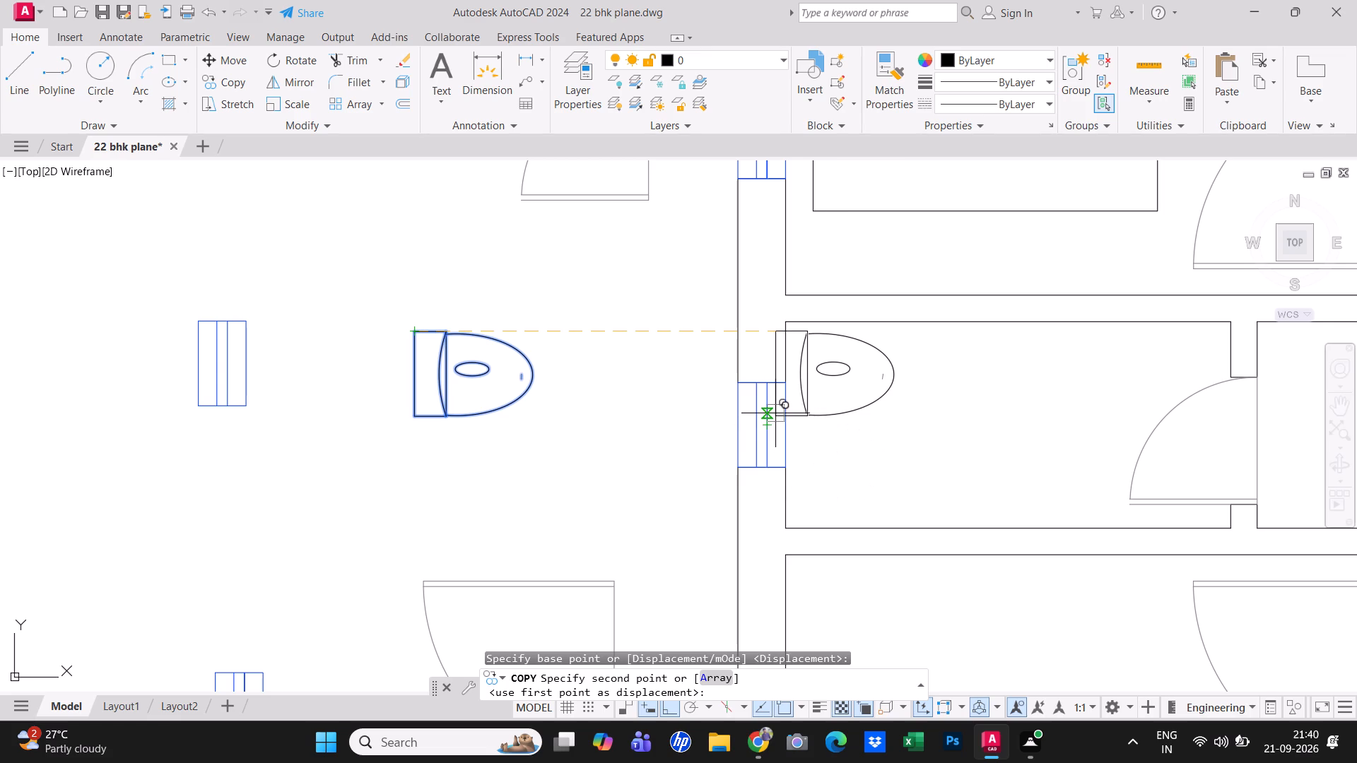
key("F8")
left_click(787, 383)
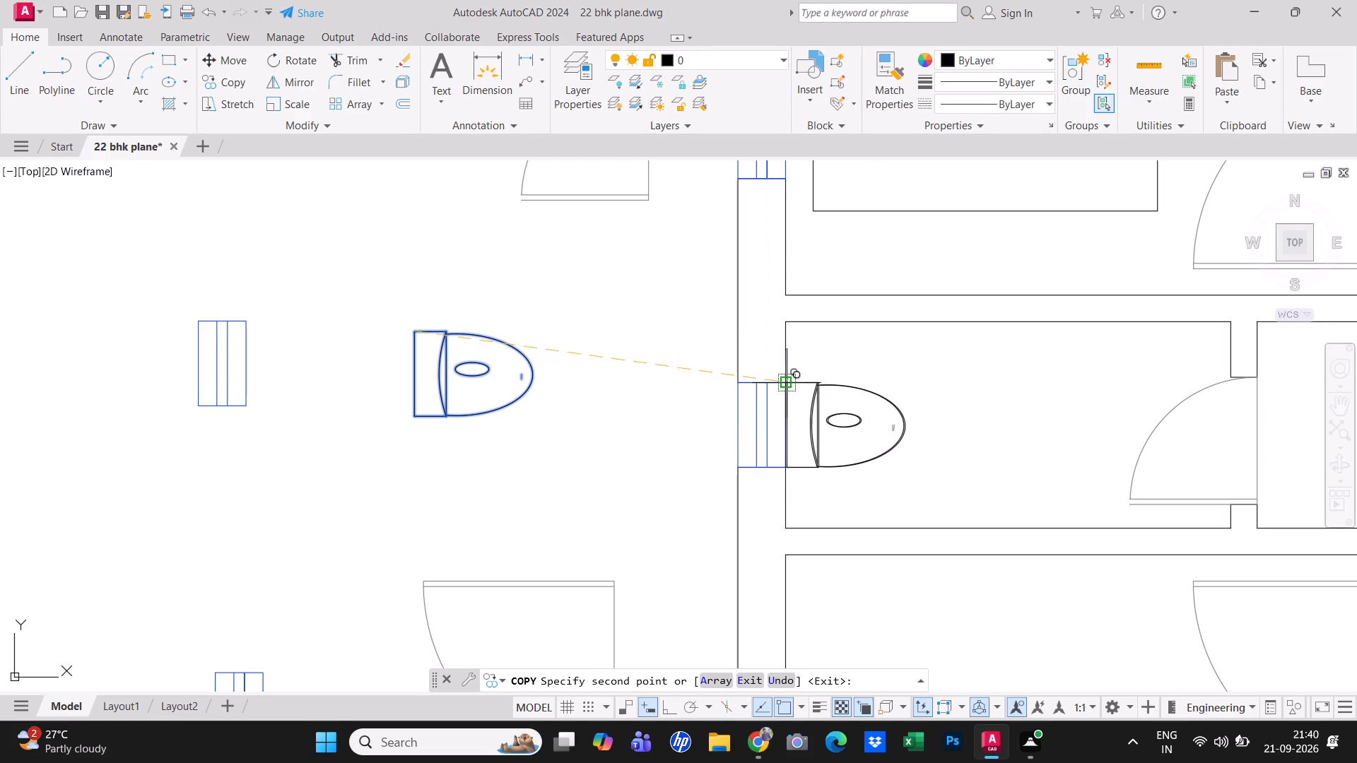
key("Escape")
Examine the whole floor plan with the toilet placed in the bathroom.
middle_click_drag(869, 446, 869, 422)
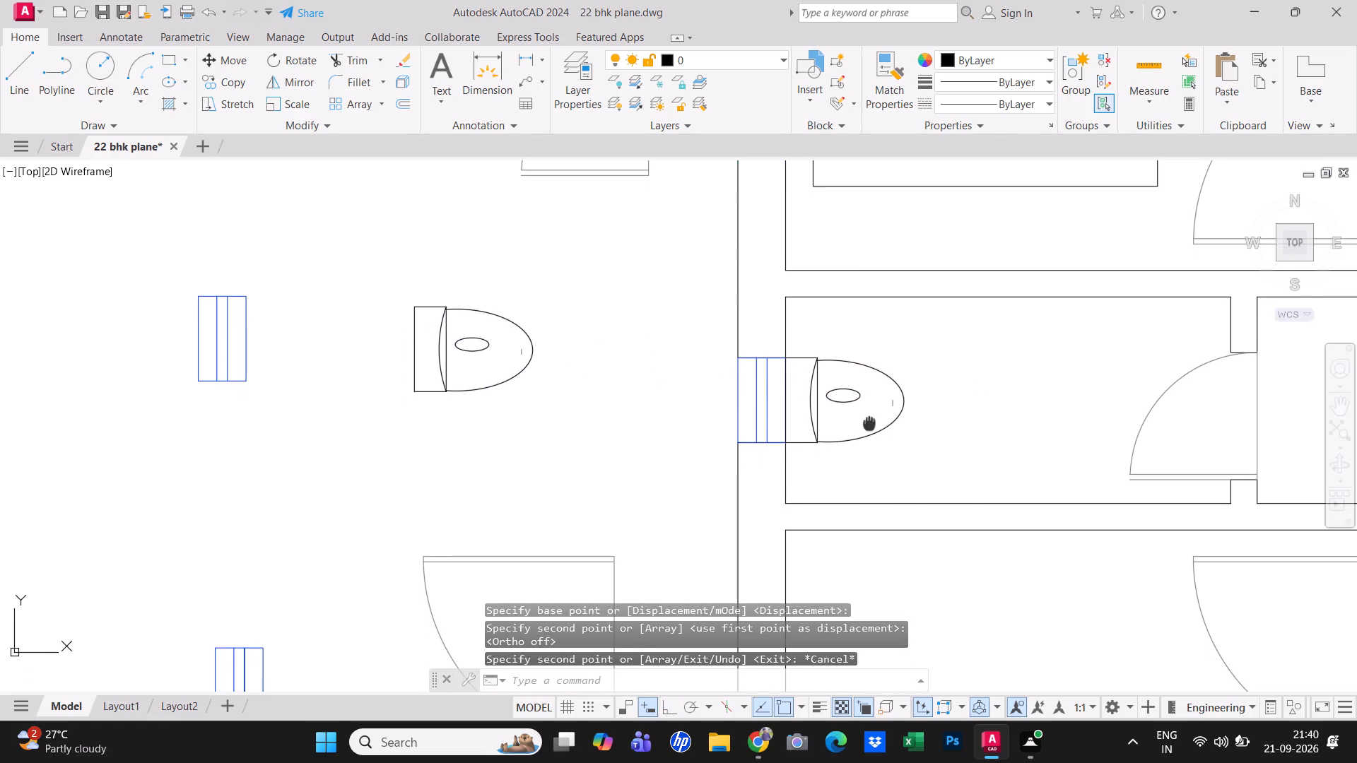
middle_click_drag(869, 422, 867, 415)
middle_click_drag(865, 415, 777, 428)
scroll(777, 428, "down", 1)
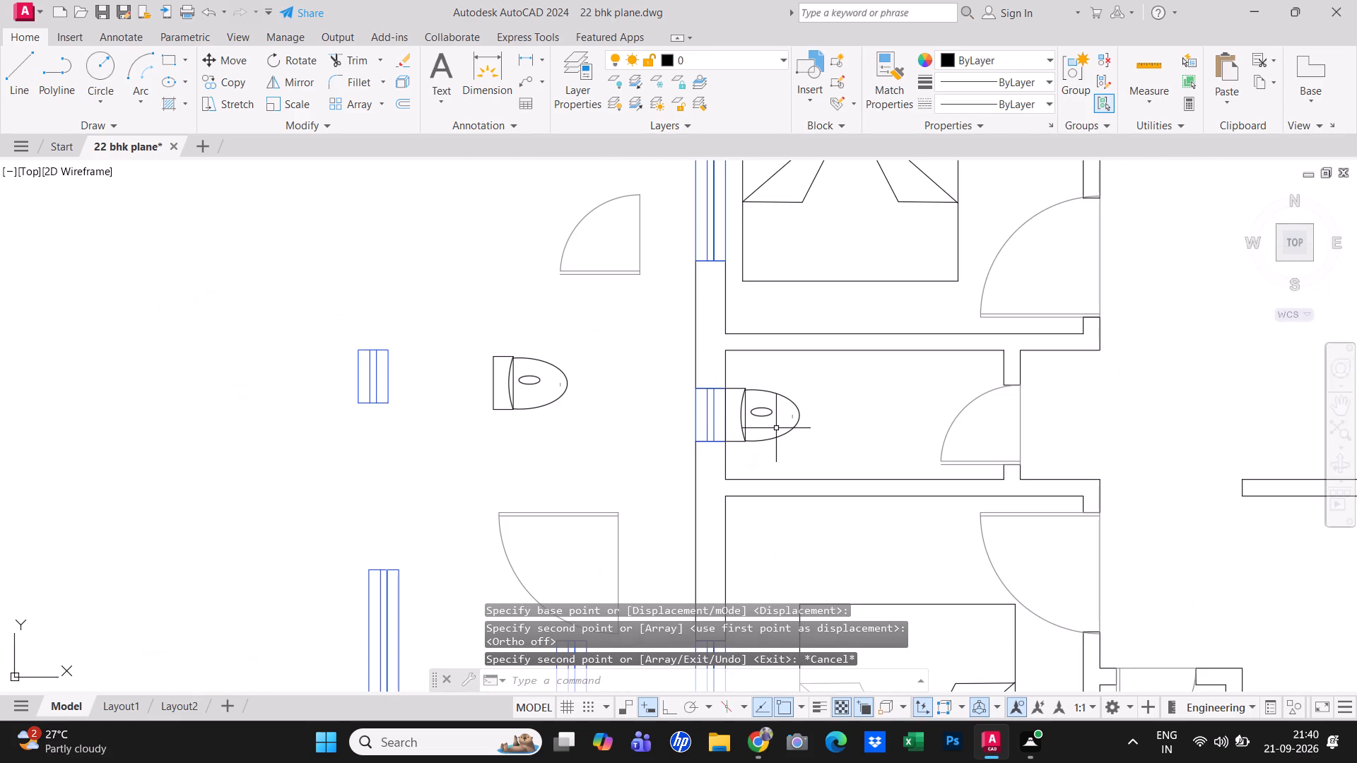
scroll(775, 420, "down", 2)
middle_click_drag(797, 420, 633, 410)
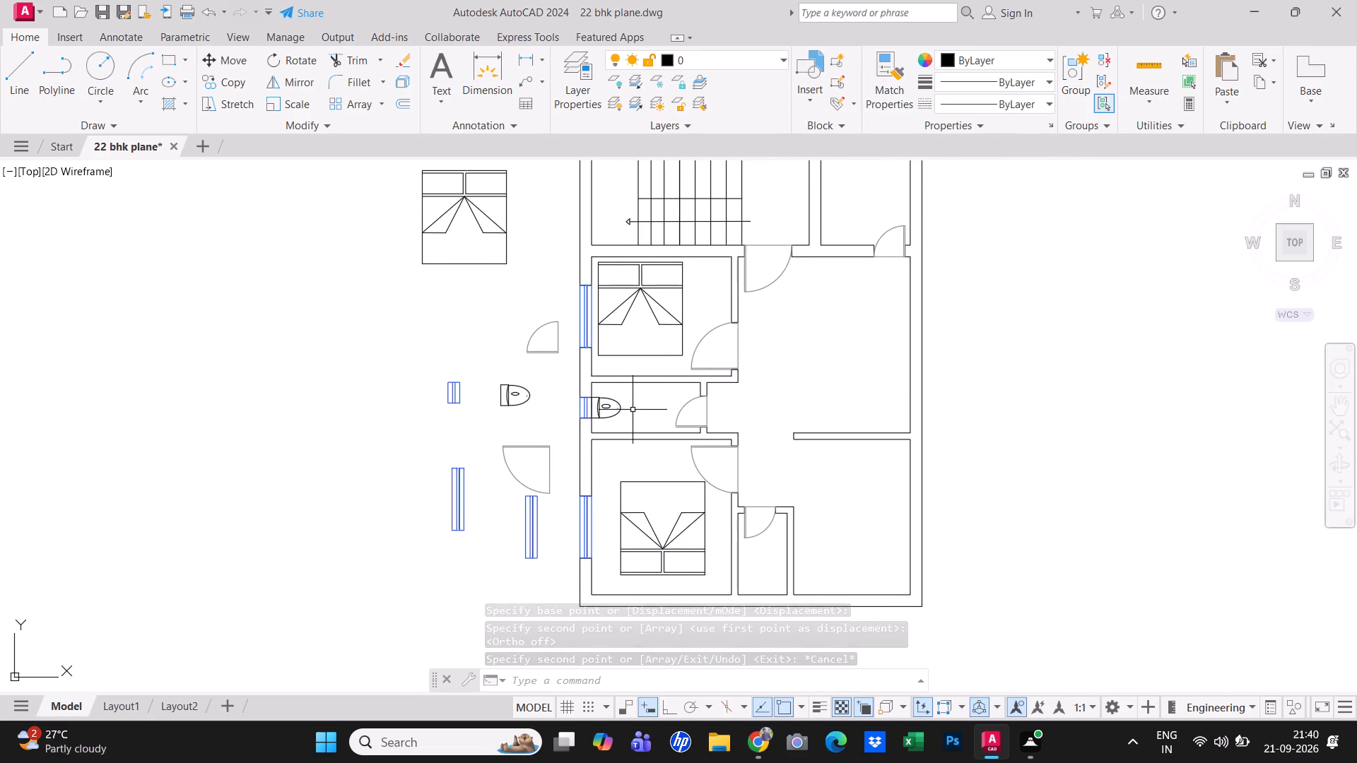
scroll(632, 408, "down", 1)
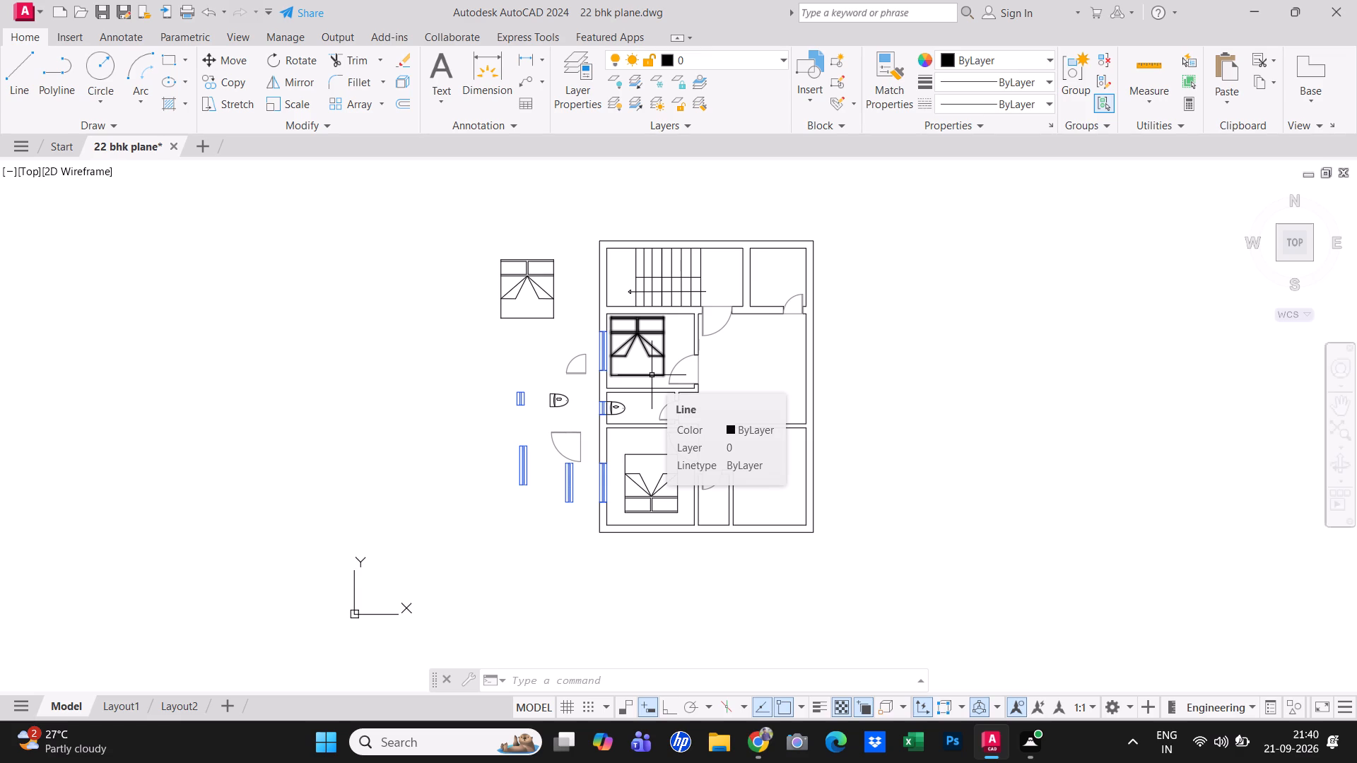
key("Escape")
Draw a horizontal line about 4'-8" long running east from the midpoint of the southeast room's inner east wall face.
scroll(823, 489, "up", 2)
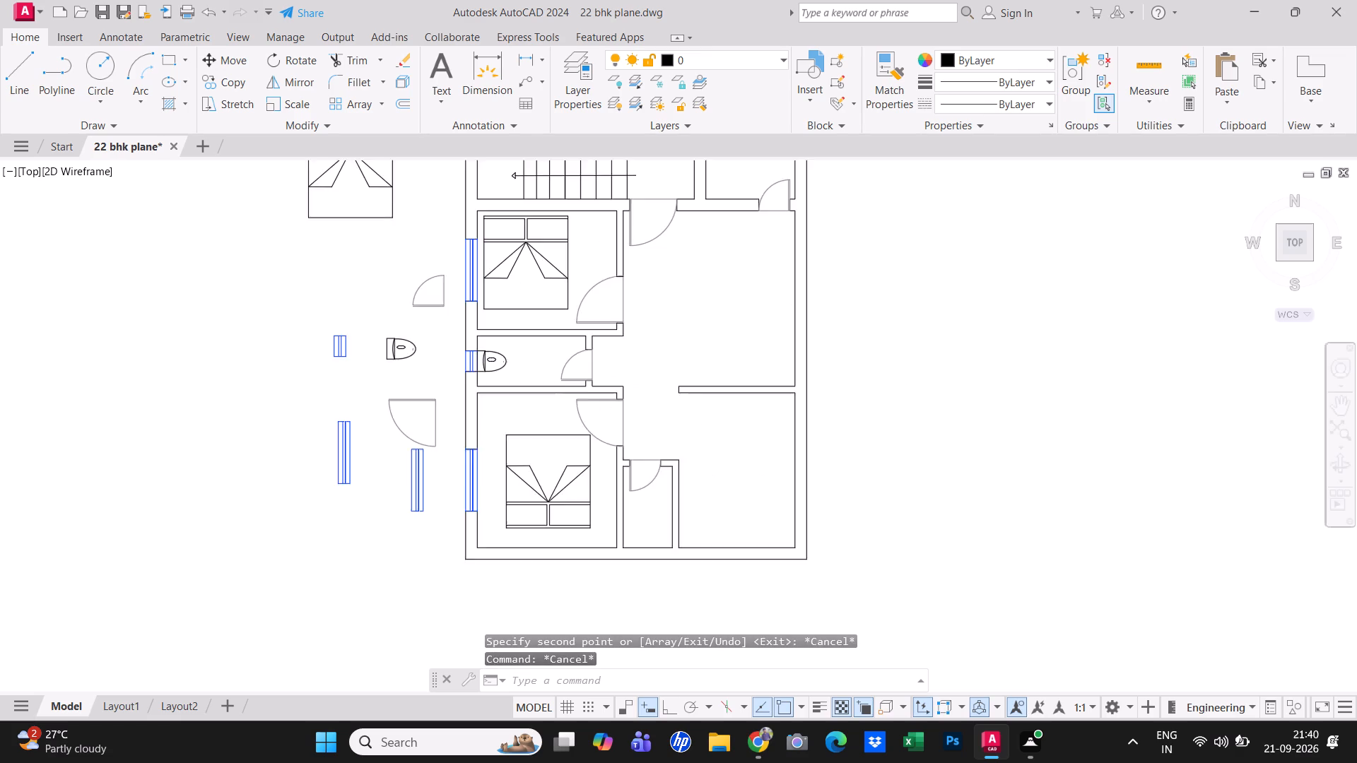
middle_click_drag(823, 489, 705, 495)
scroll(705, 495, "down", 1)
key("Escape")
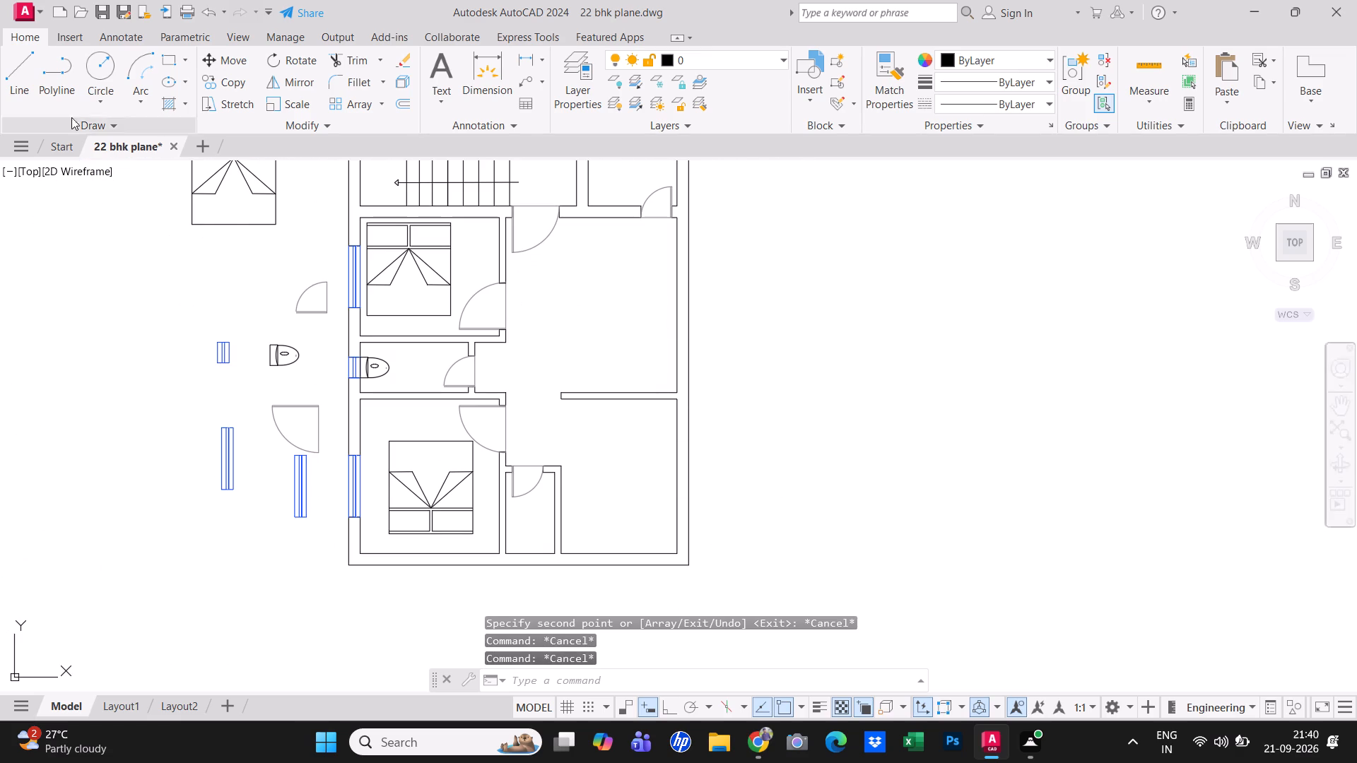
left_click(21, 96)
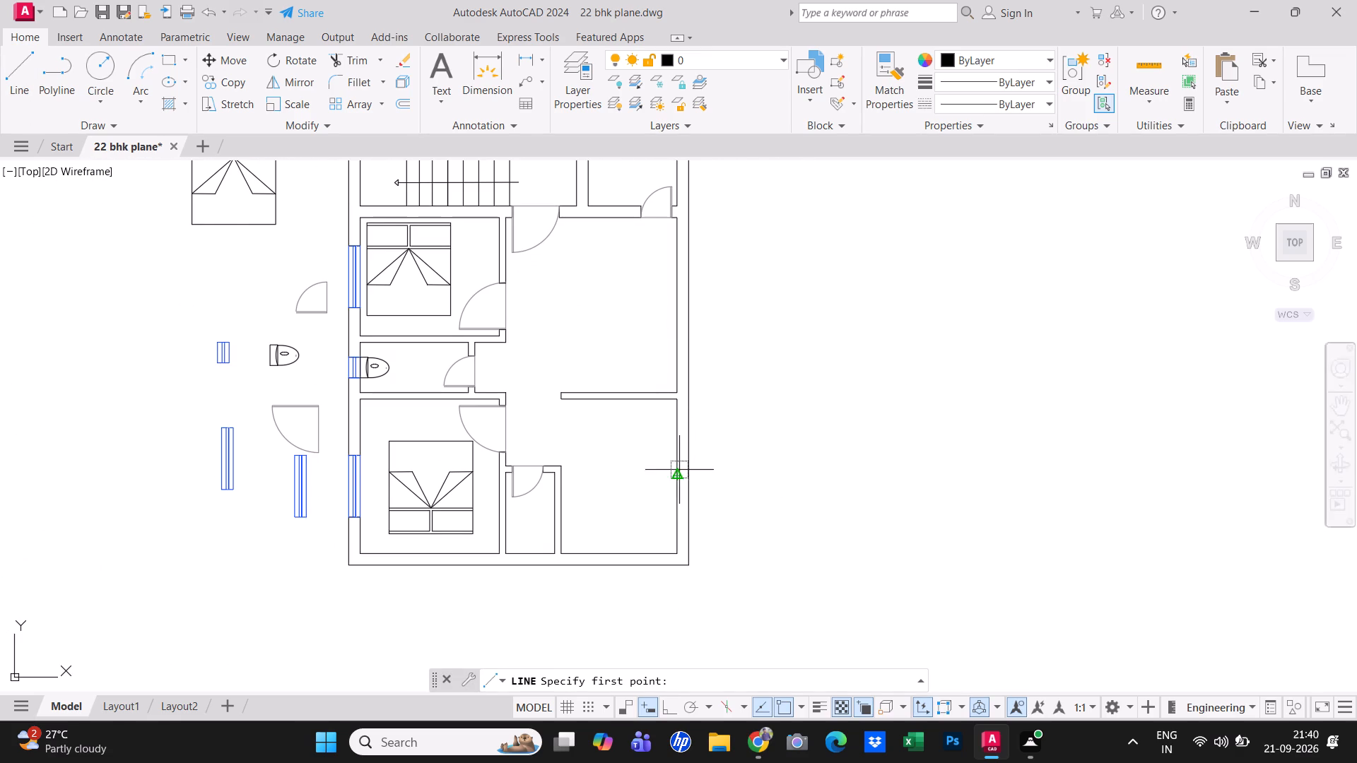
left_click(679, 470)
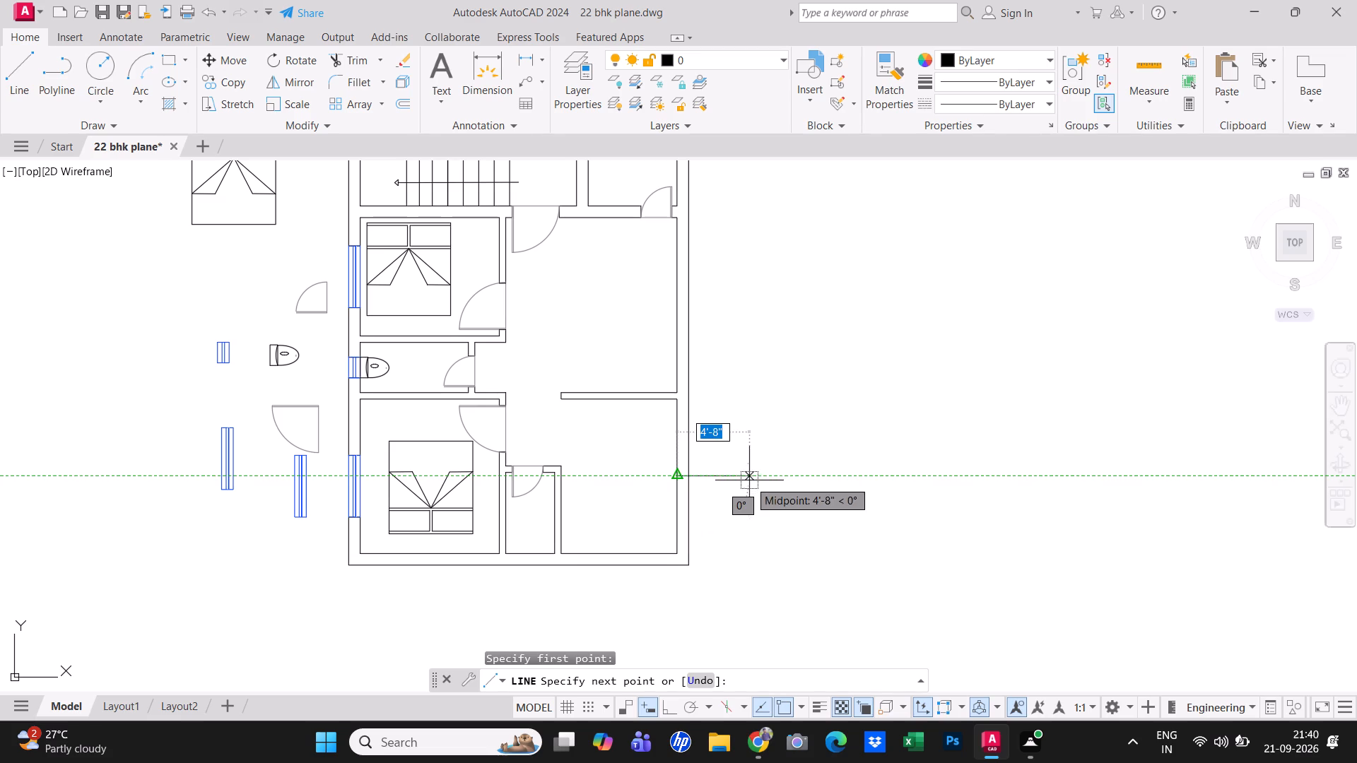
left_click(749, 480)
key("Escape")
Trim the part of the new line that extends beyond the east wall's outer face.
scroll(741, 501, "up", 1)
key("Escape")
key("Escape")
type("tr")
key("space")
left_click(739, 463)
key("Escape")
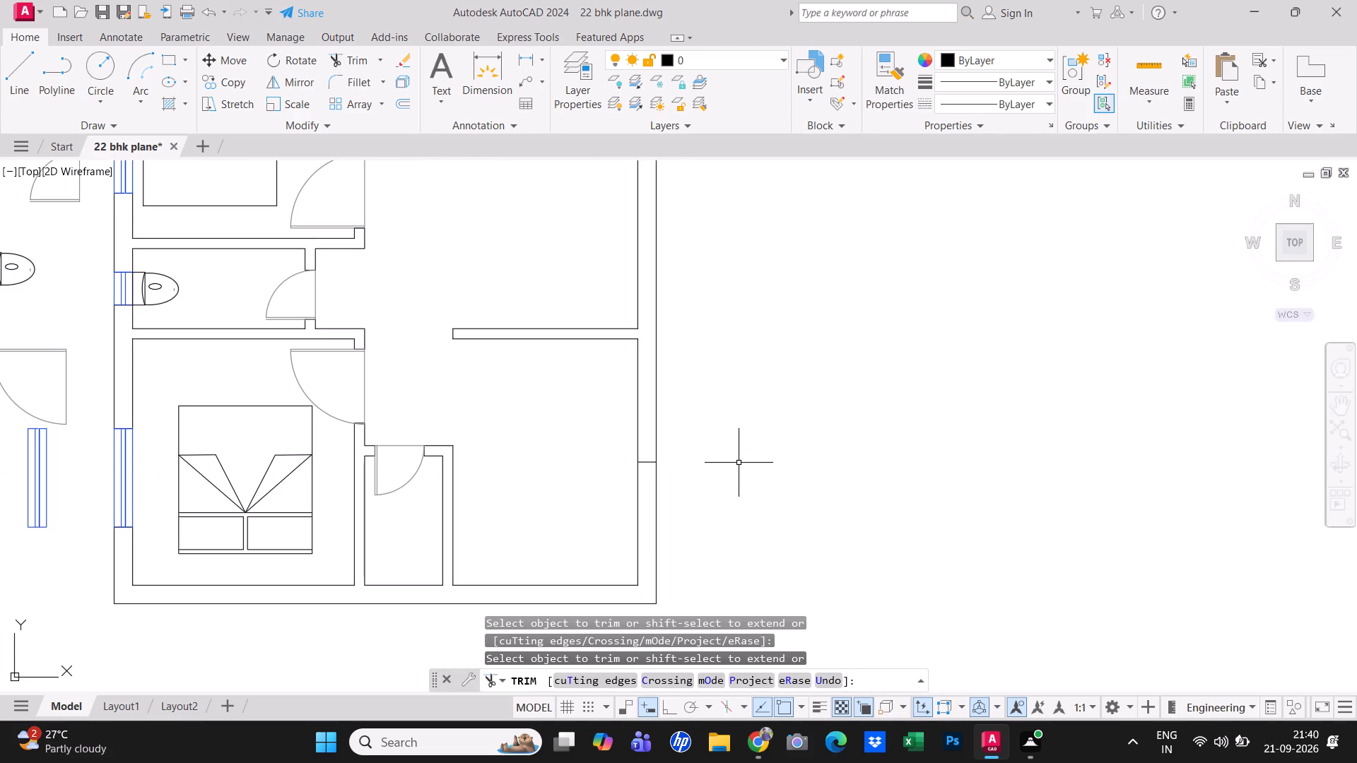
Offset the short line across the east wall by 2' to the north and 2' to the south.
type("o")
key("space")
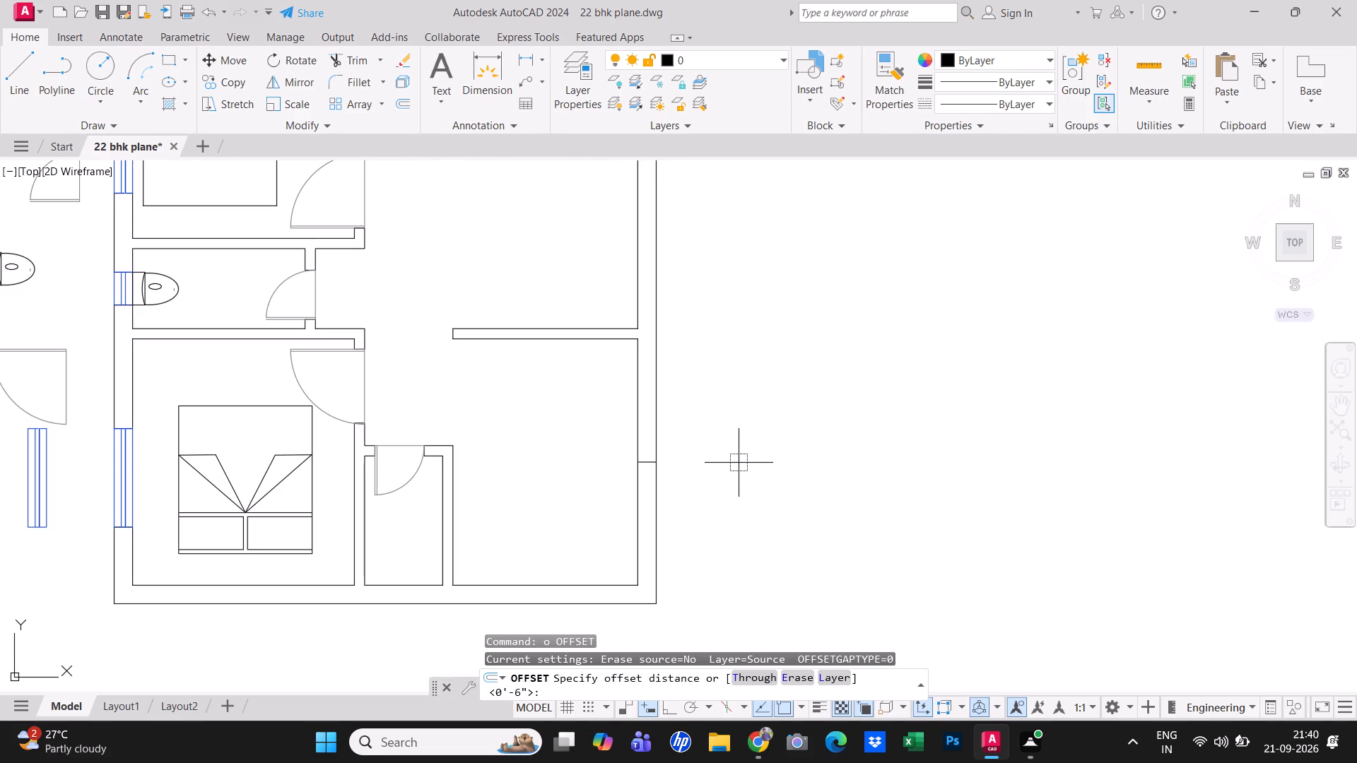
type("2'")
key("Return")
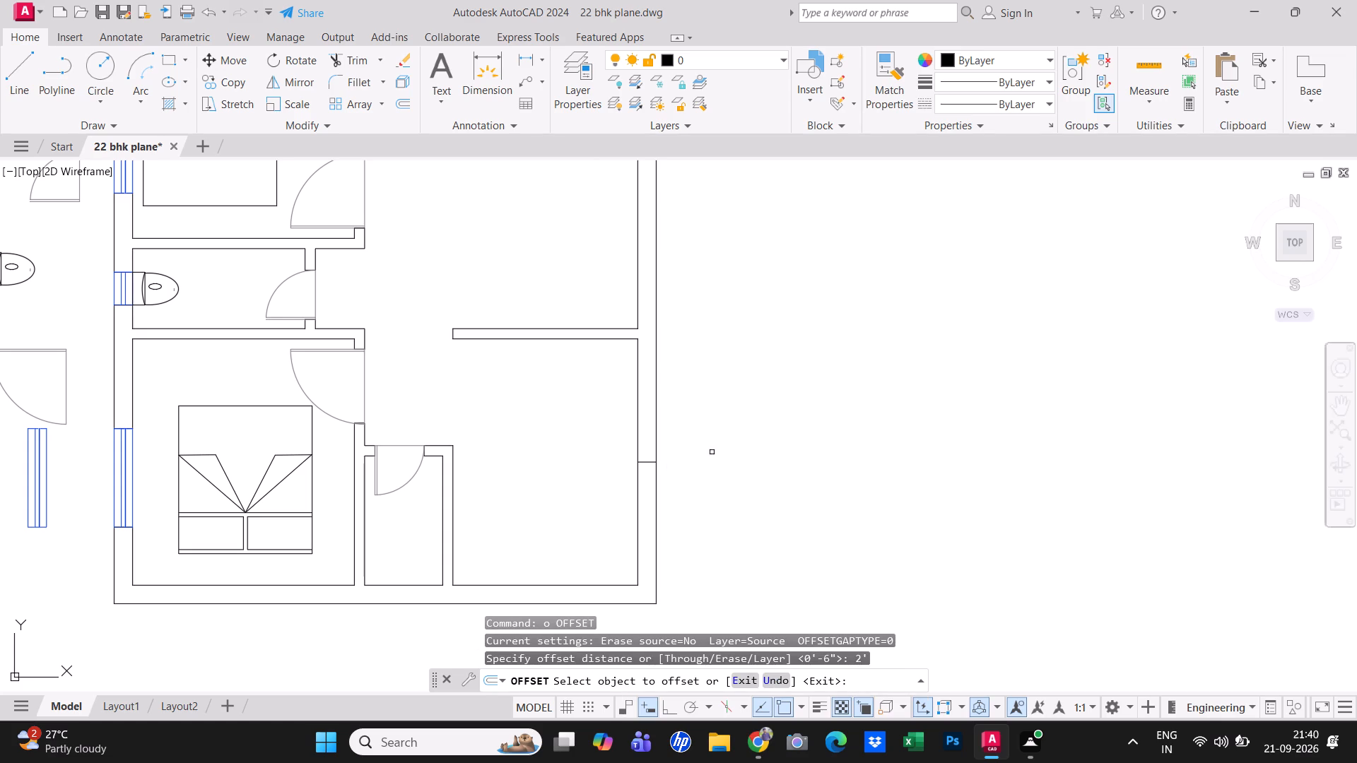
scroll(668, 469, "up", 2)
left_click(613, 451)
left_click(625, 375)
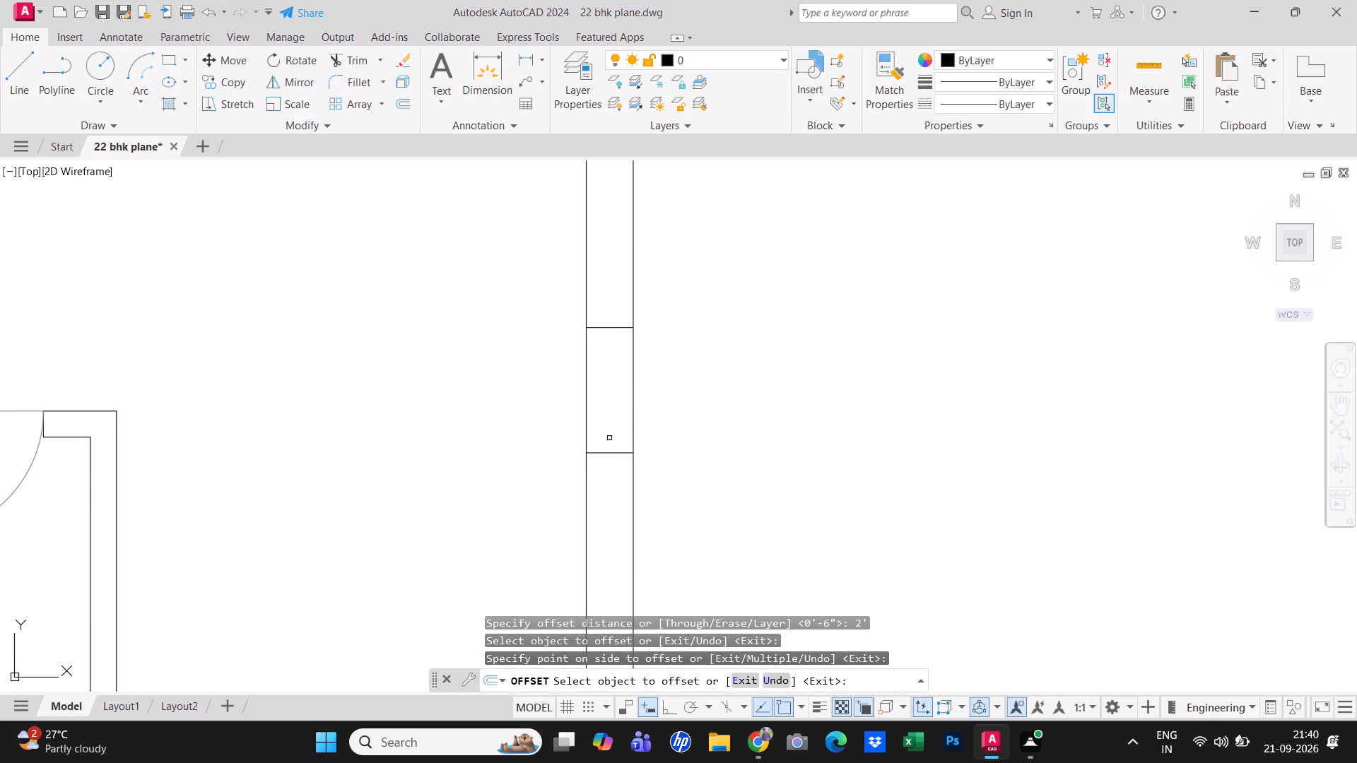
left_click(610, 454)
left_click(628, 533)
key("Escape")
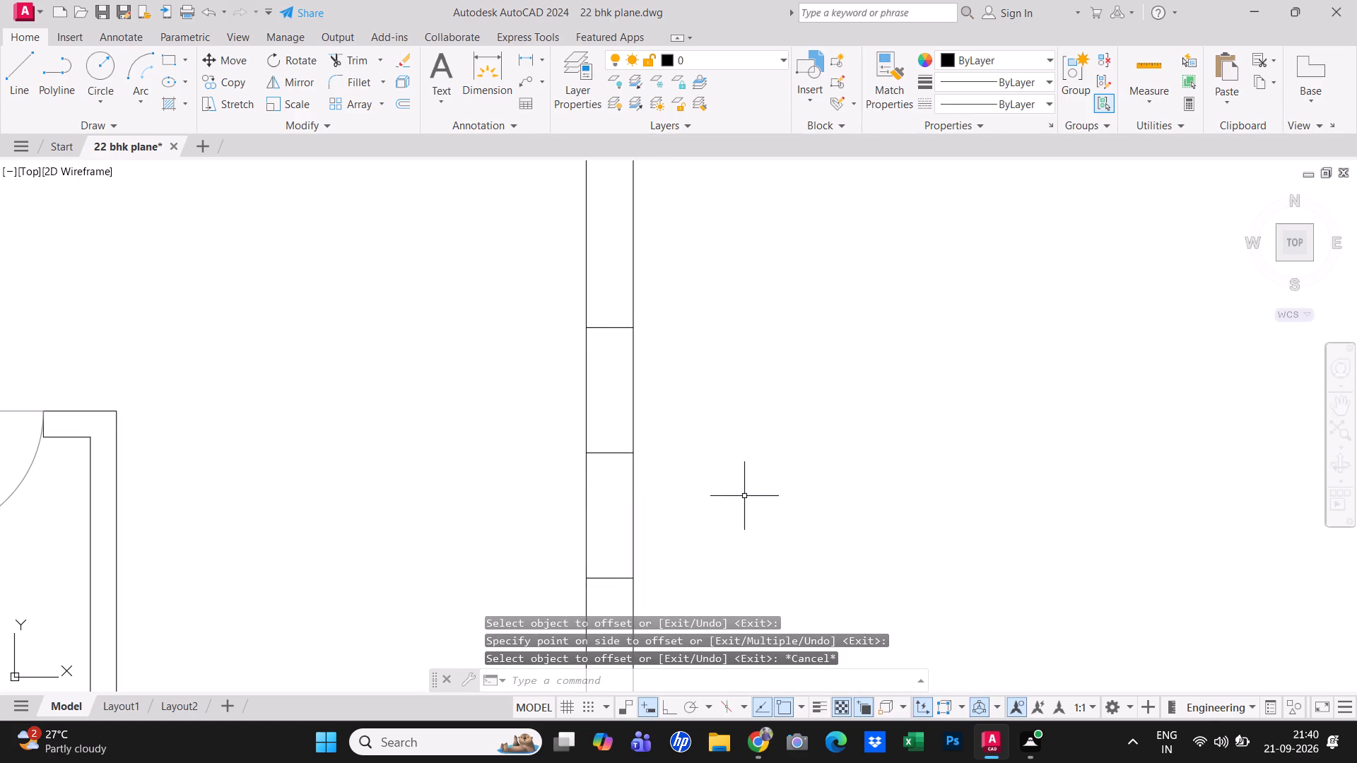
Trim both east wall faces between the two offset lines and remove the middle line to open the southeast room's window gap.
type("tr")
key("space")
left_click(751, 491)
left_click(530, 495)
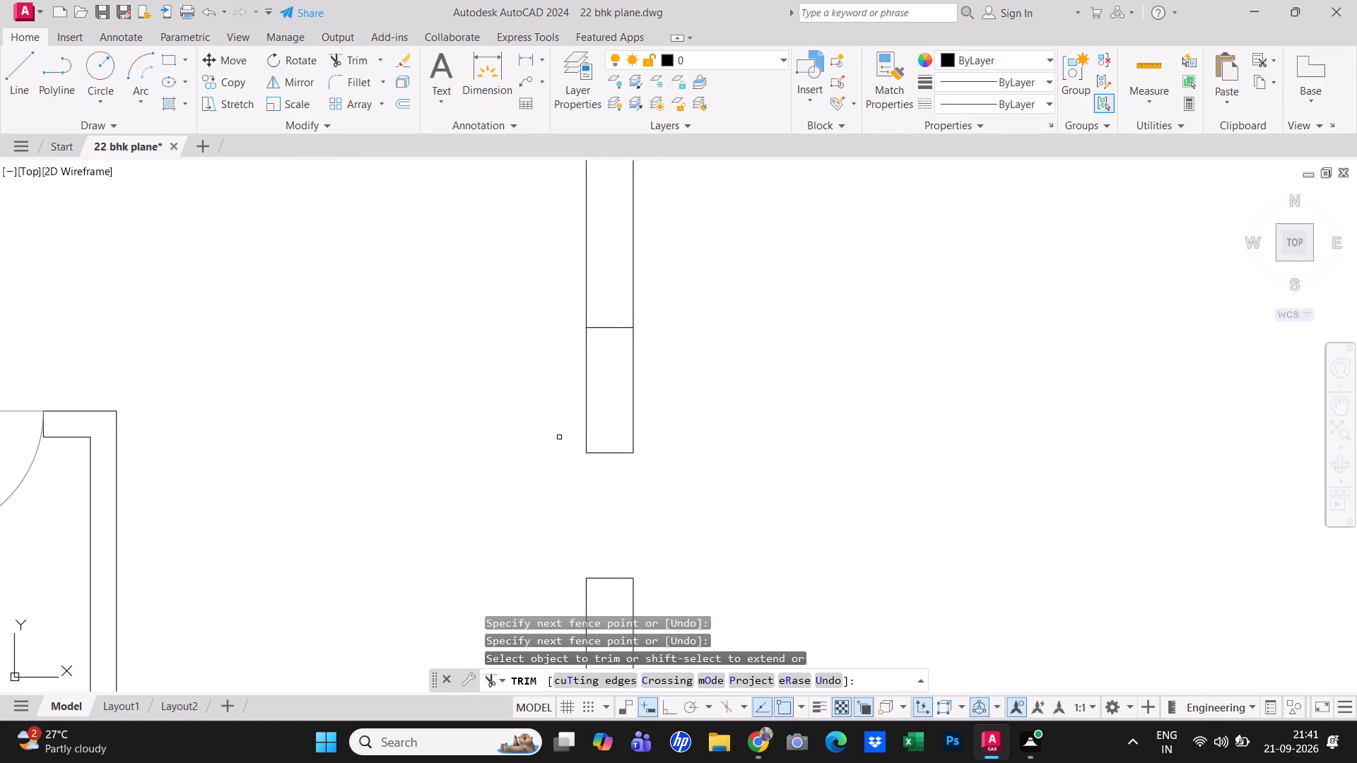
left_click_drag(552, 432, 582, 428)
left_click_drag(797, 397, 777, 406)
left_click_drag(618, 449, 618, 461)
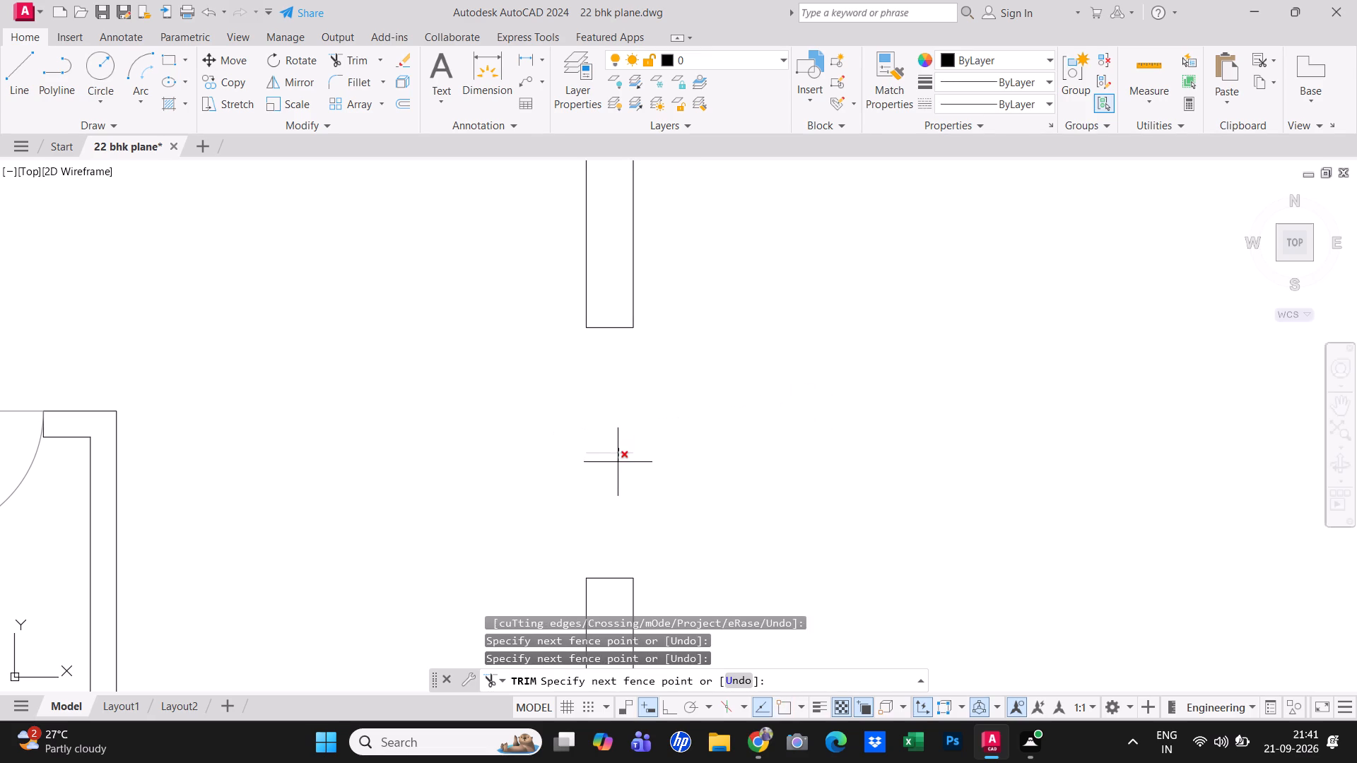
left_click(617, 463)
key("Escape")
scroll(652, 460, "down", 3)
key("Escape")
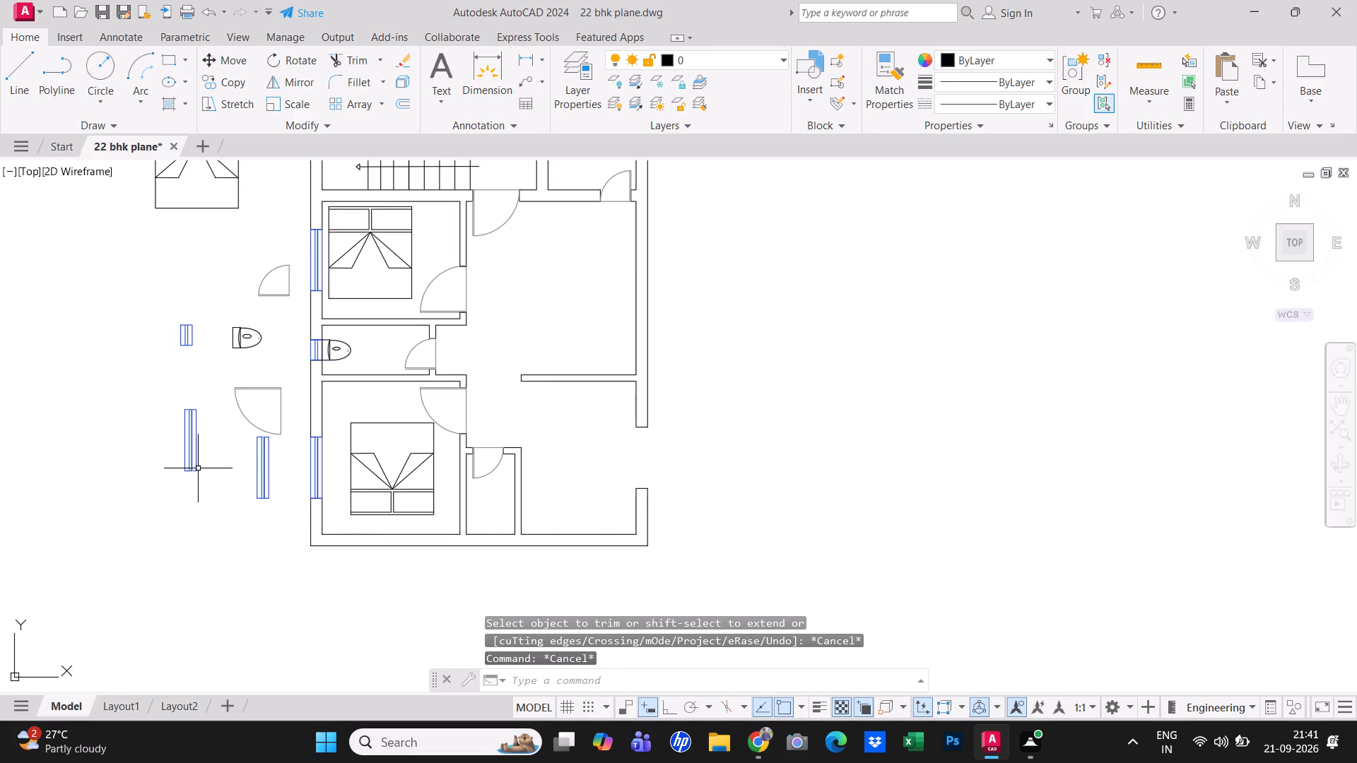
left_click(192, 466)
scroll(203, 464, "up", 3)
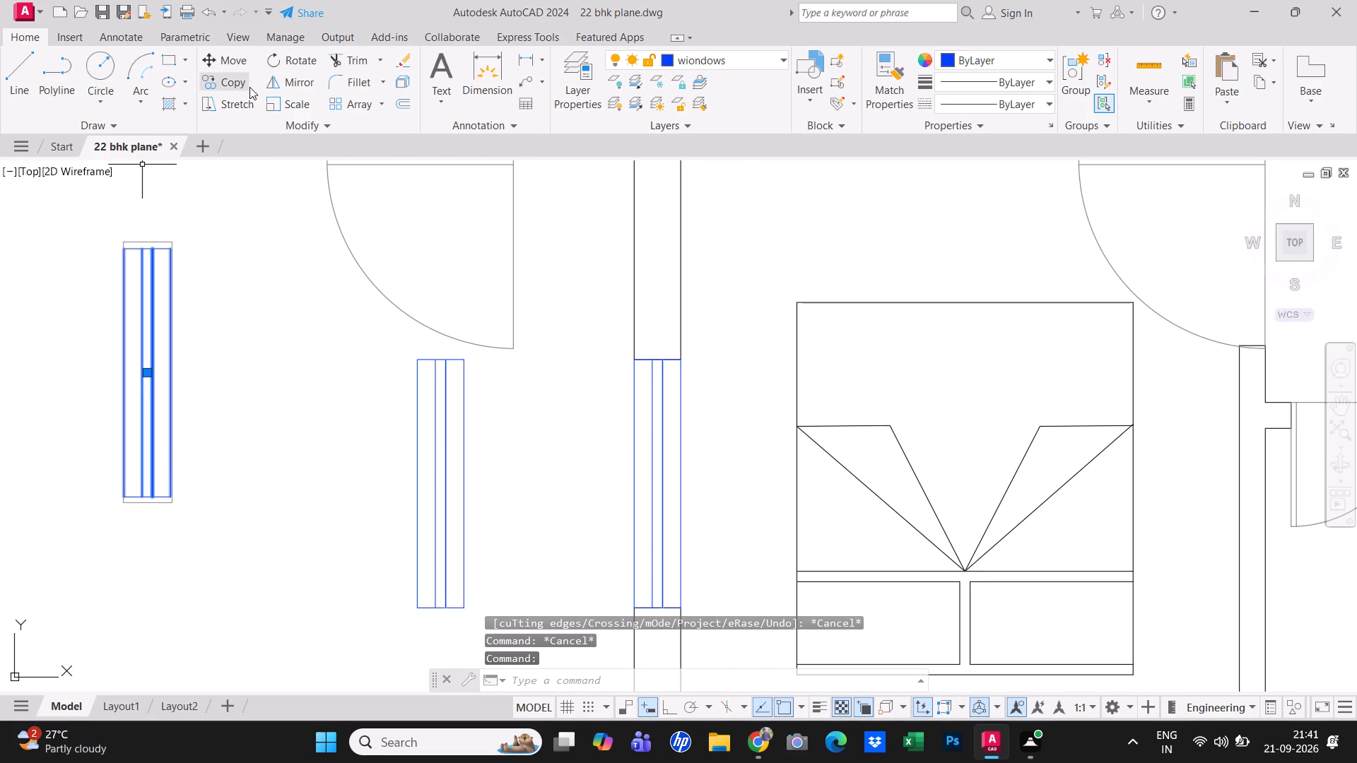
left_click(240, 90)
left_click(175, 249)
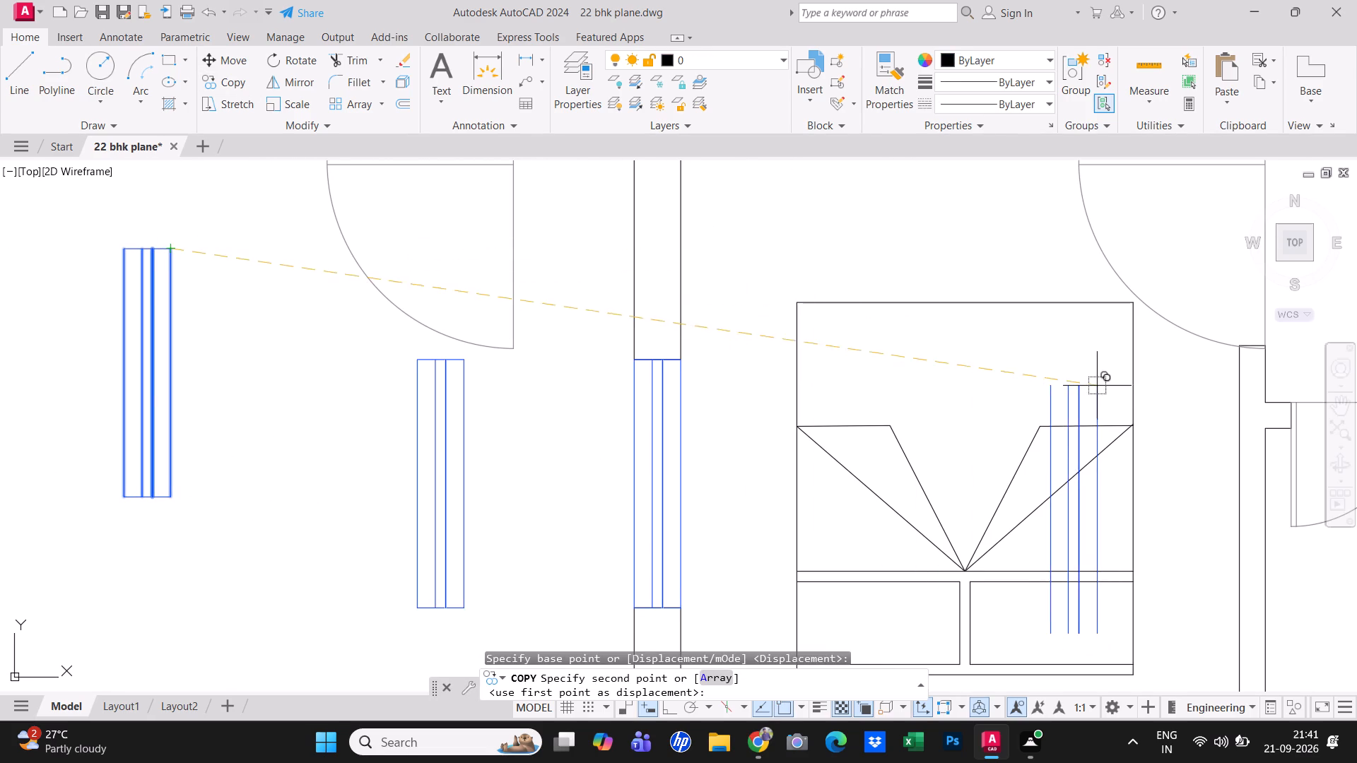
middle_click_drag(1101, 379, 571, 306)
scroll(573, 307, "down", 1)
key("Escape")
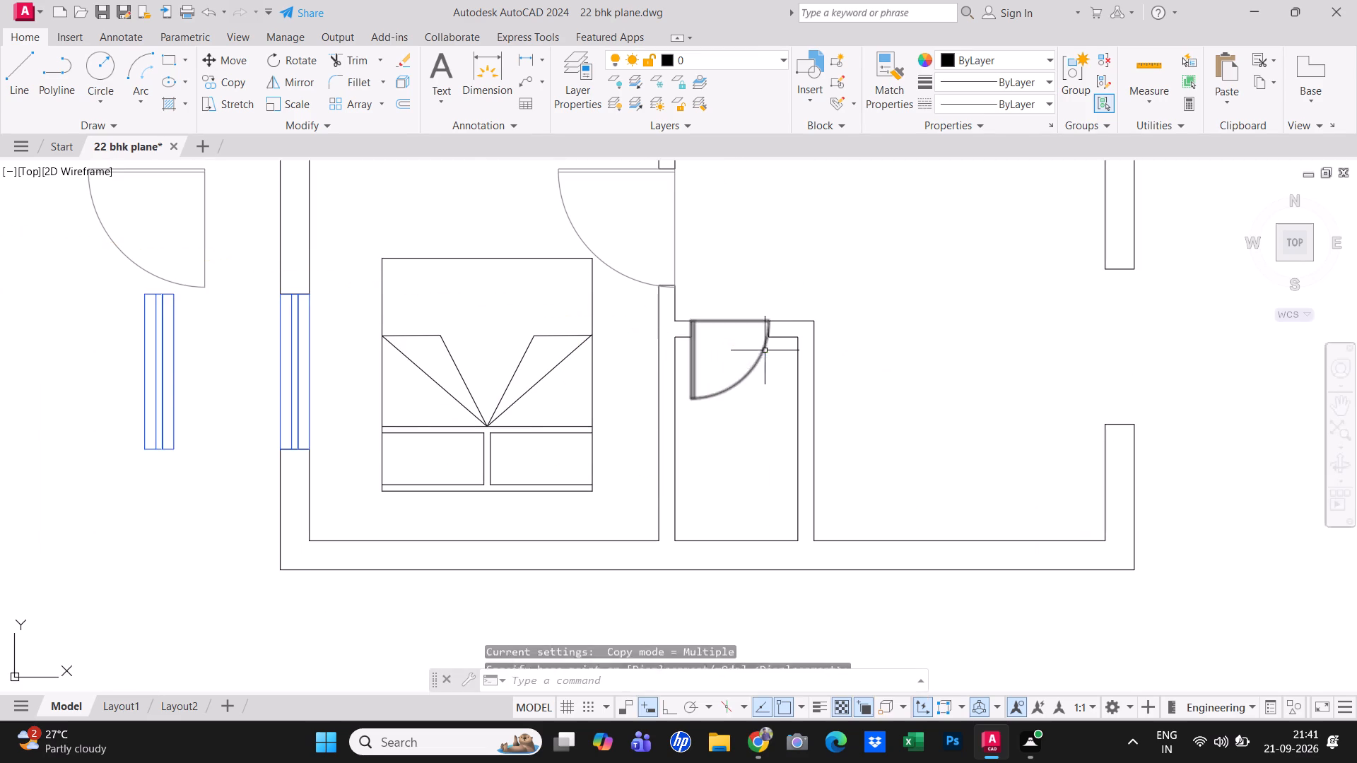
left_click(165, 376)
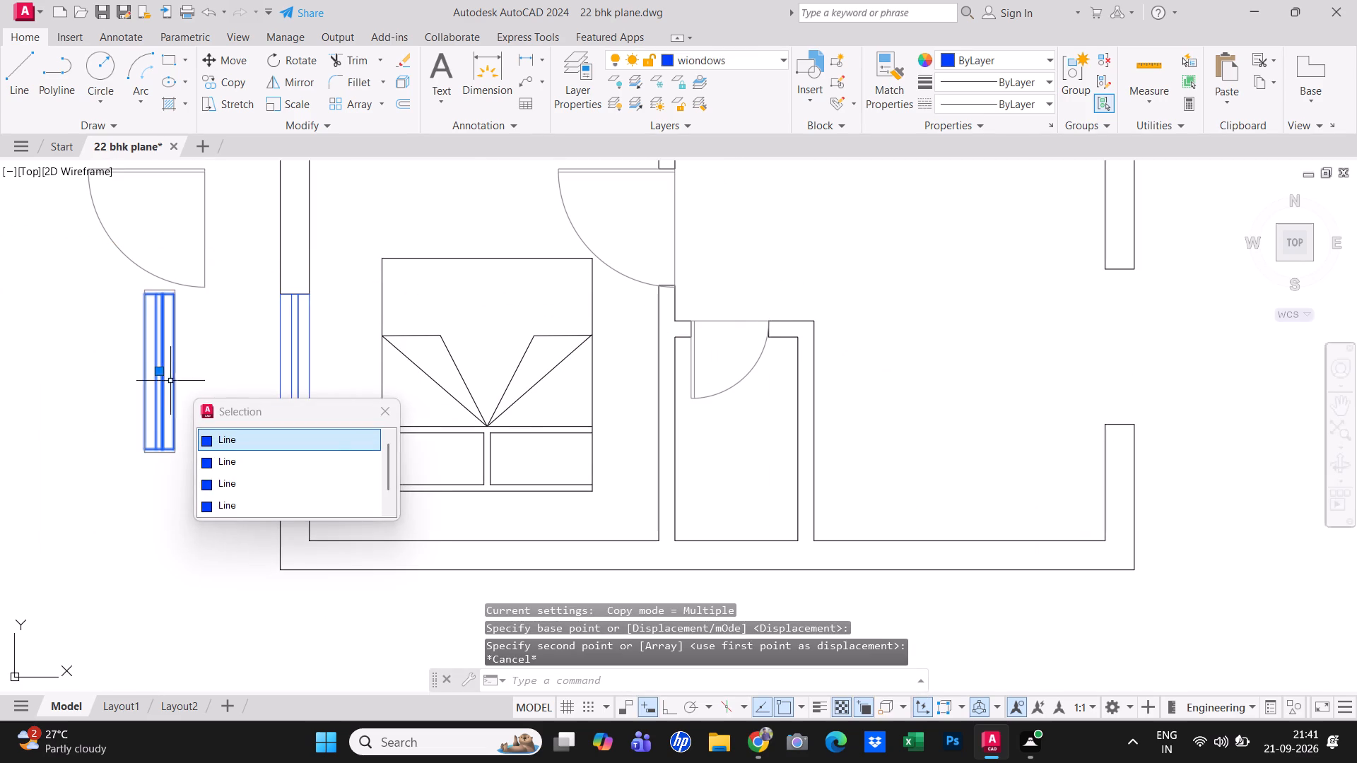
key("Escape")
Copy the spare large window nearest the house by its northeast corner to the outer north corner of the southeast room's east wall opening.
left_click_drag(195, 374, 182, 363)
left_click(54, 303)
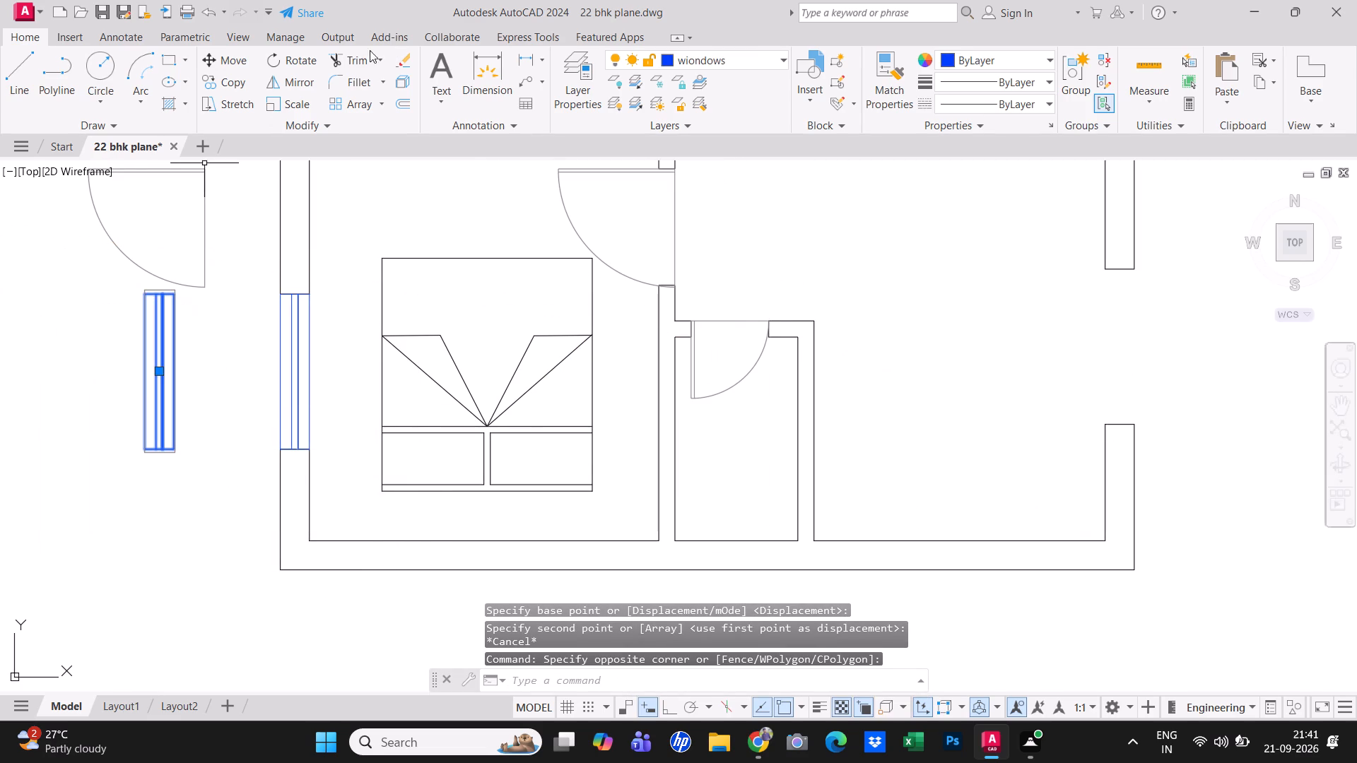
left_click(228, 86)
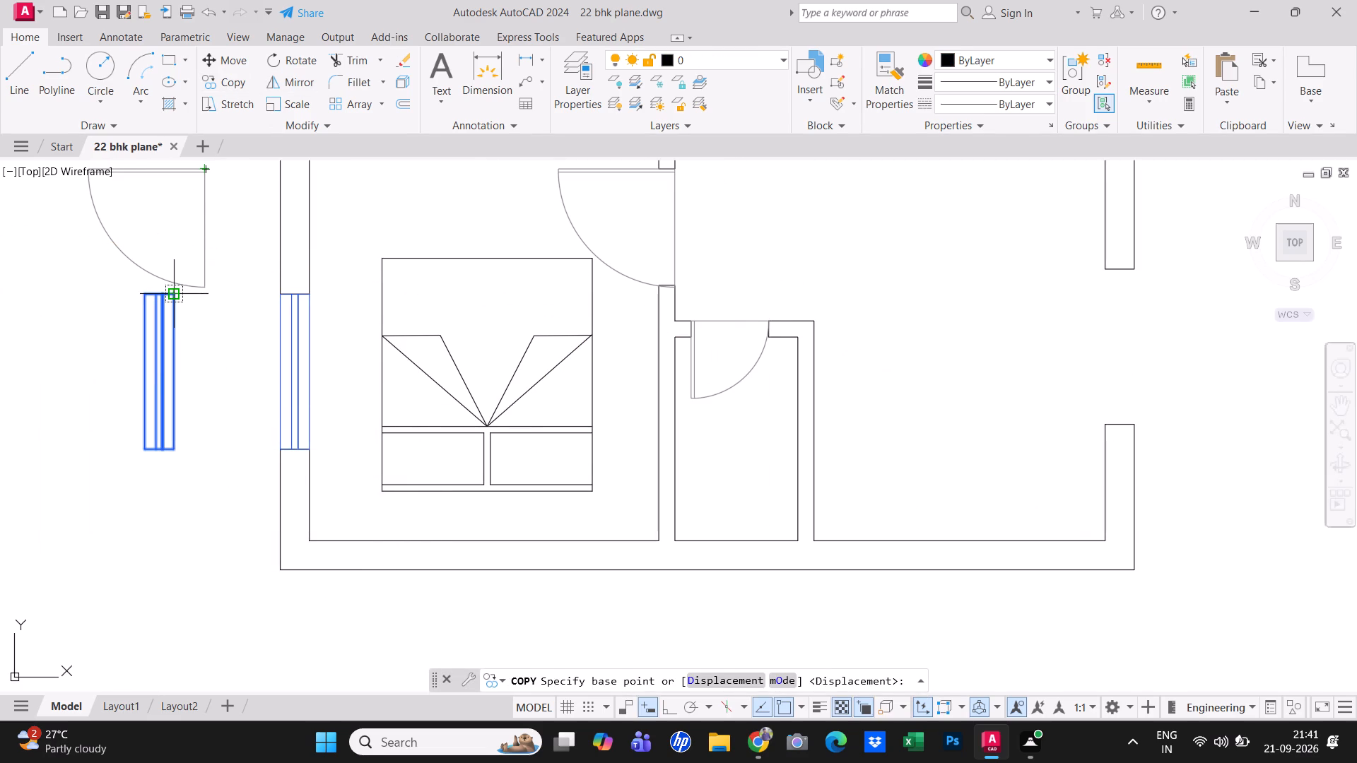
left_click(177, 299)
scroll(1120, 290, "up", 3)
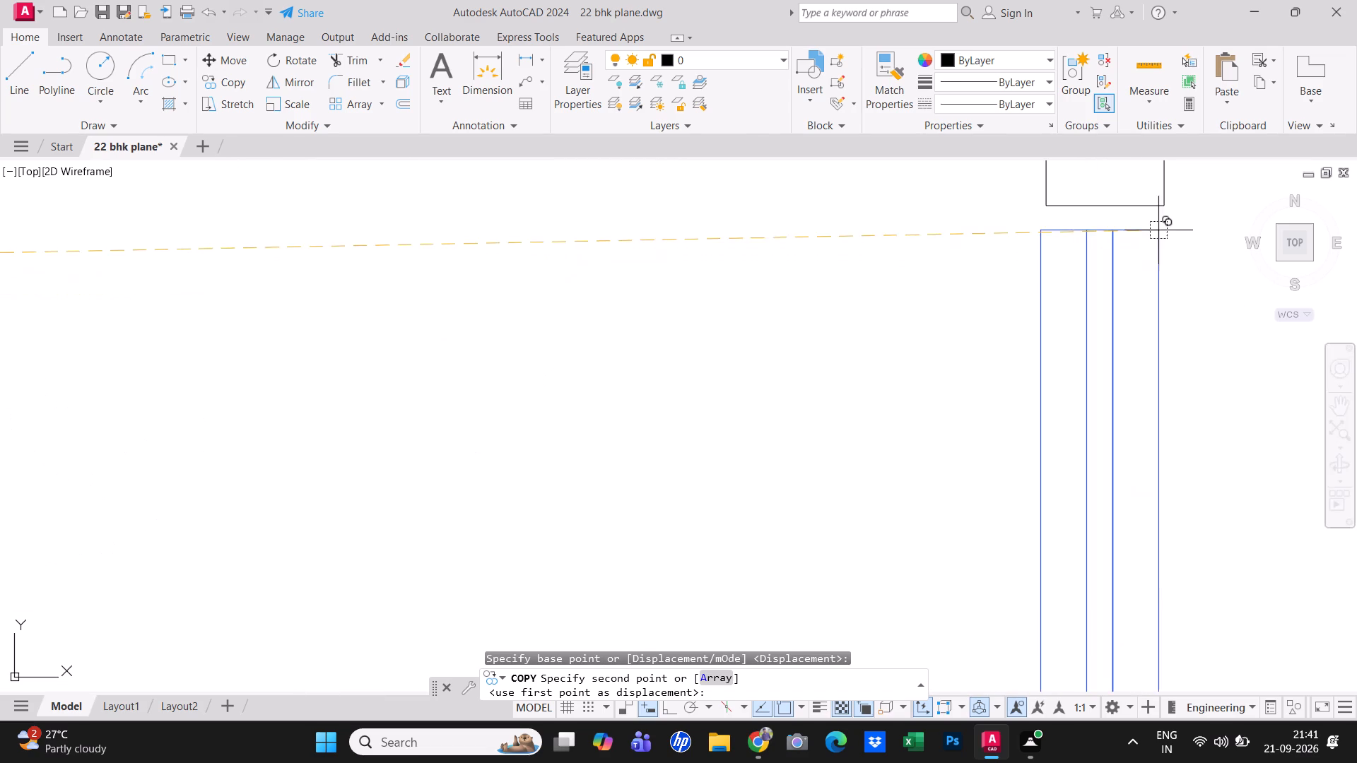
left_click(1165, 209)
scroll(1102, 321, "down", 2)
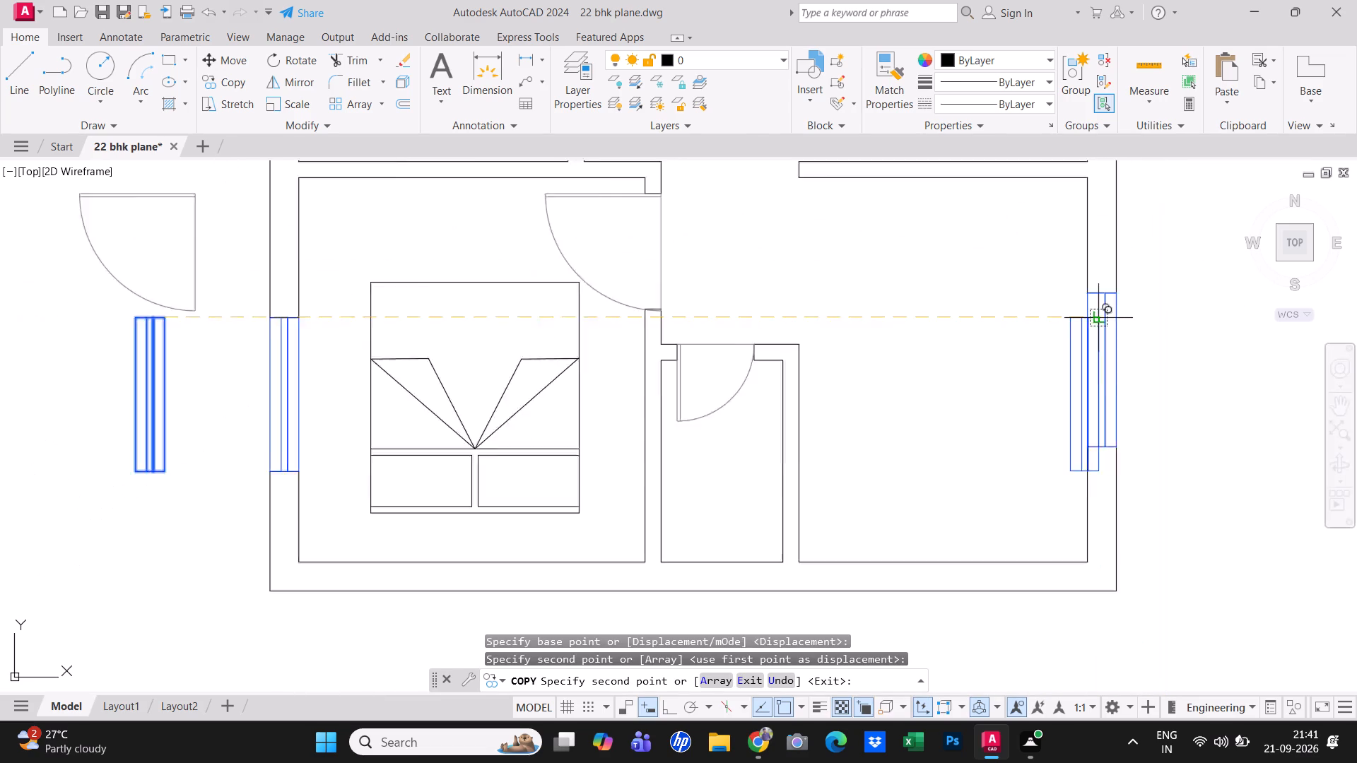
scroll(1100, 321, "down", 4)
scroll(1097, 208, "up", 3)
key("Escape")
Draw a horizontal line about 1'-4" long running east from the midpoint of the central hall's inner east wall face.
middle_click_drag(1105, 263, 1017, 313)
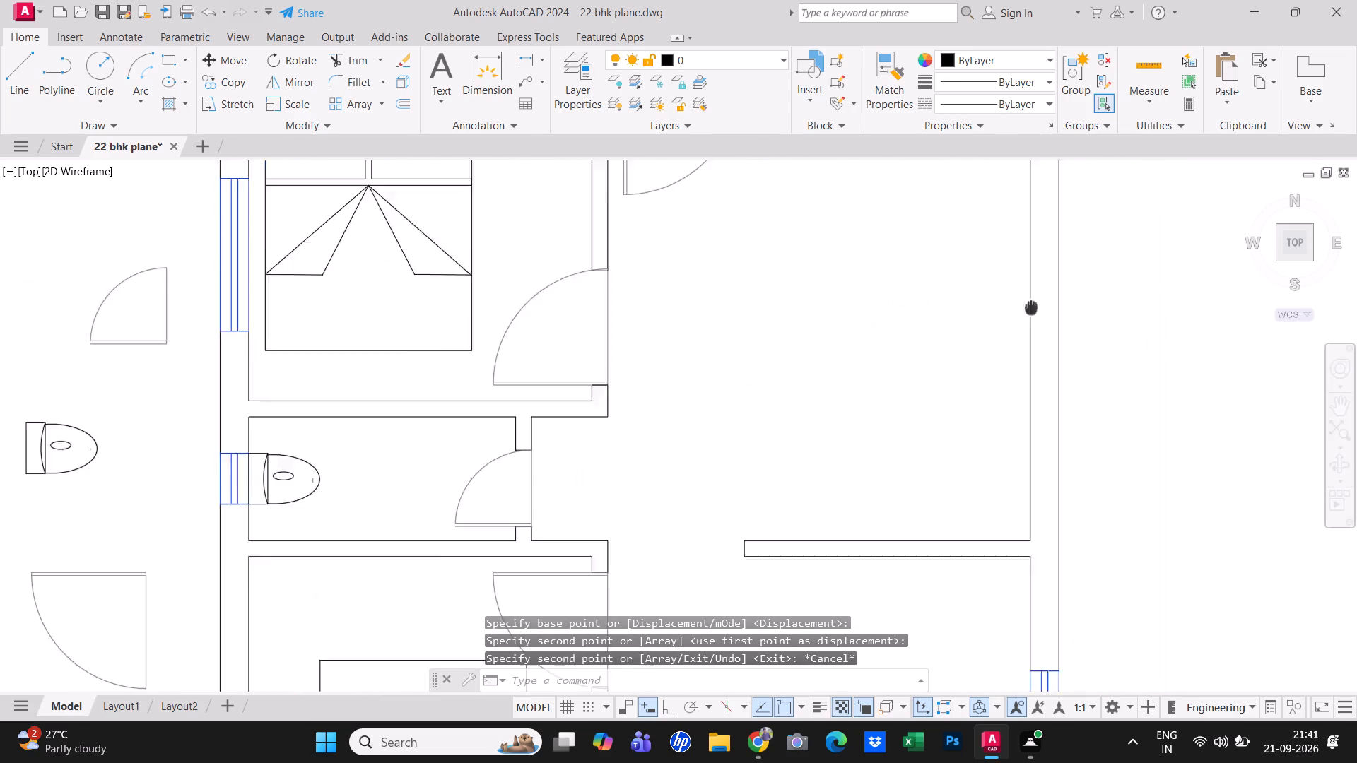
middle_click_drag(1017, 313, 927, 339)
scroll(929, 339, "down", 2)
scroll(924, 336, "up", 2)
middle_click_drag(922, 335, 888, 338)
scroll(904, 350, "down", 2)
middle_click_drag(883, 329, 817, 301)
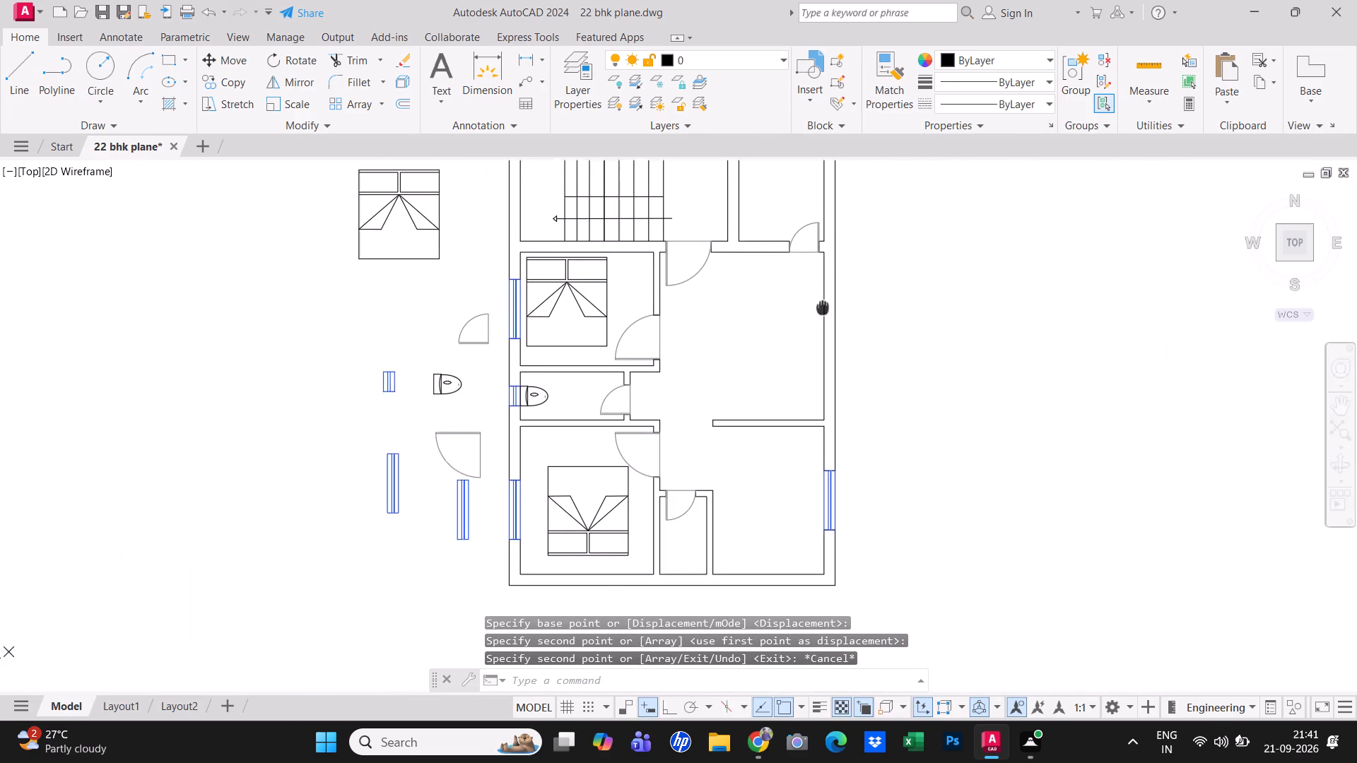
middle_click_drag(817, 301, 716, 291)
scroll(715, 291, "up", 1)
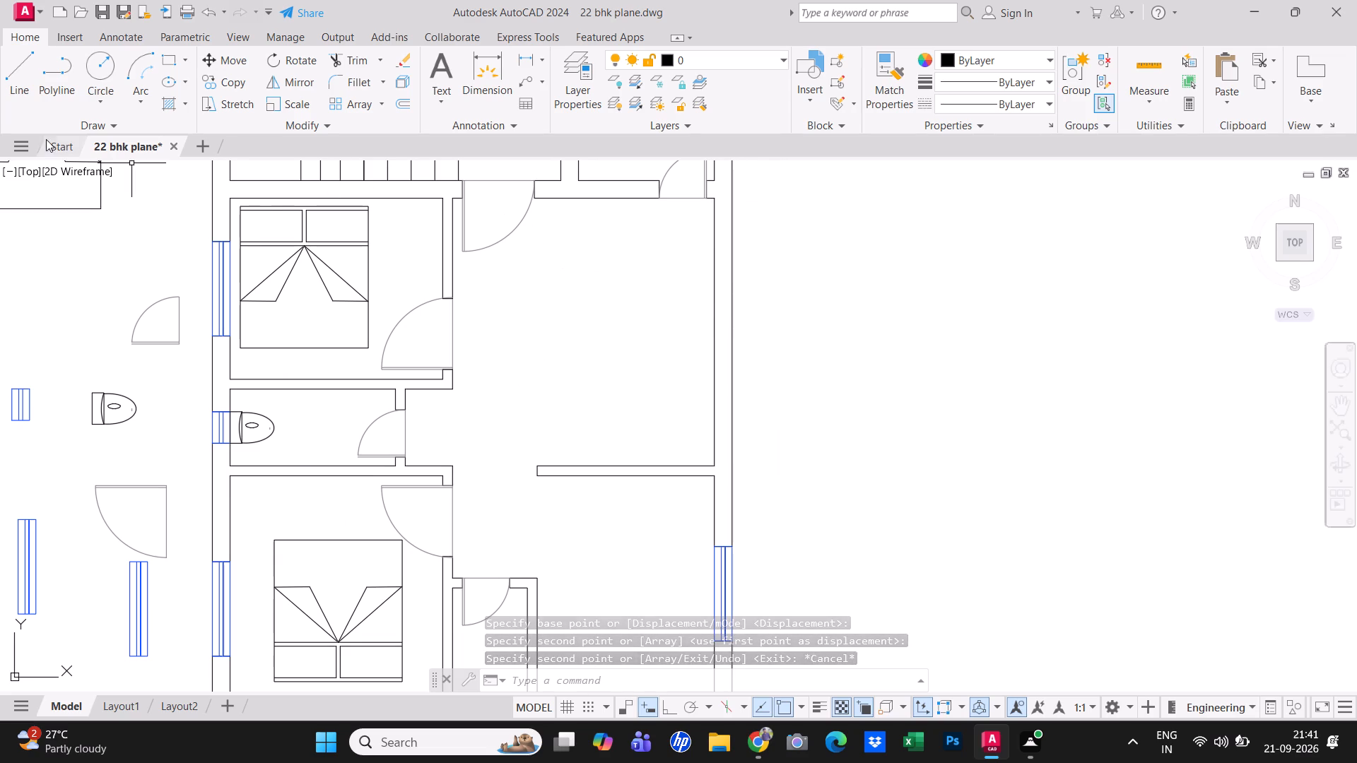
left_click(25, 85)
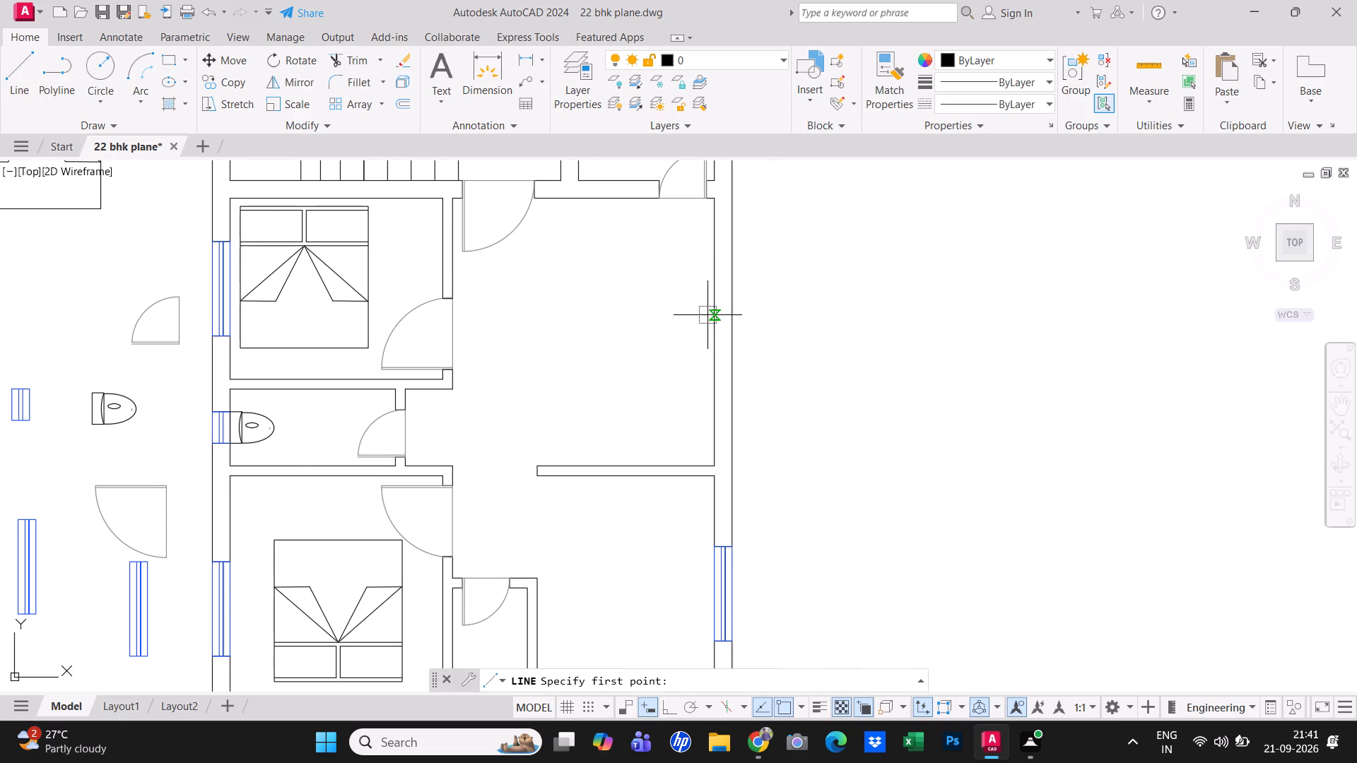
left_click(712, 327)
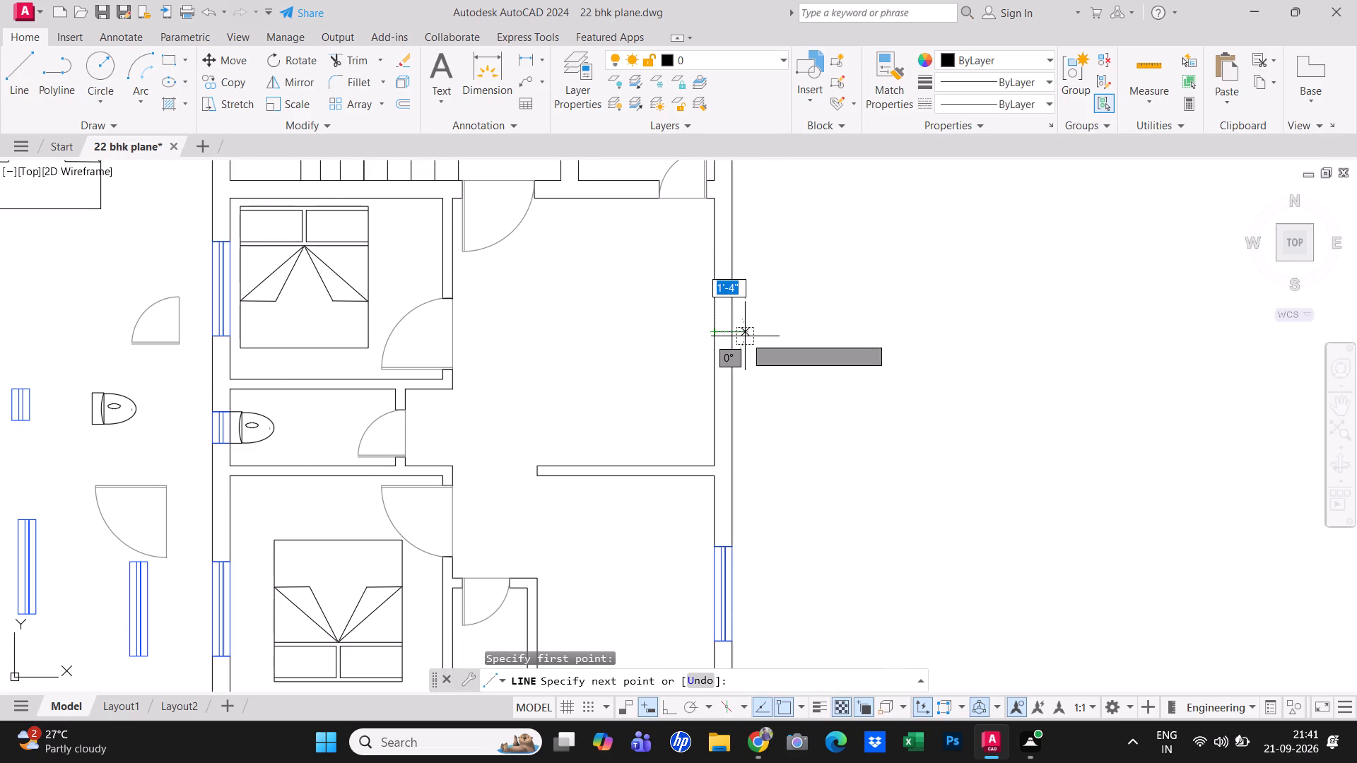
left_click(745, 336)
key("Escape")
Trim the part of the hall's new line that extends beyond the east wall's outer face.
key("t")
key("r")
key("space")
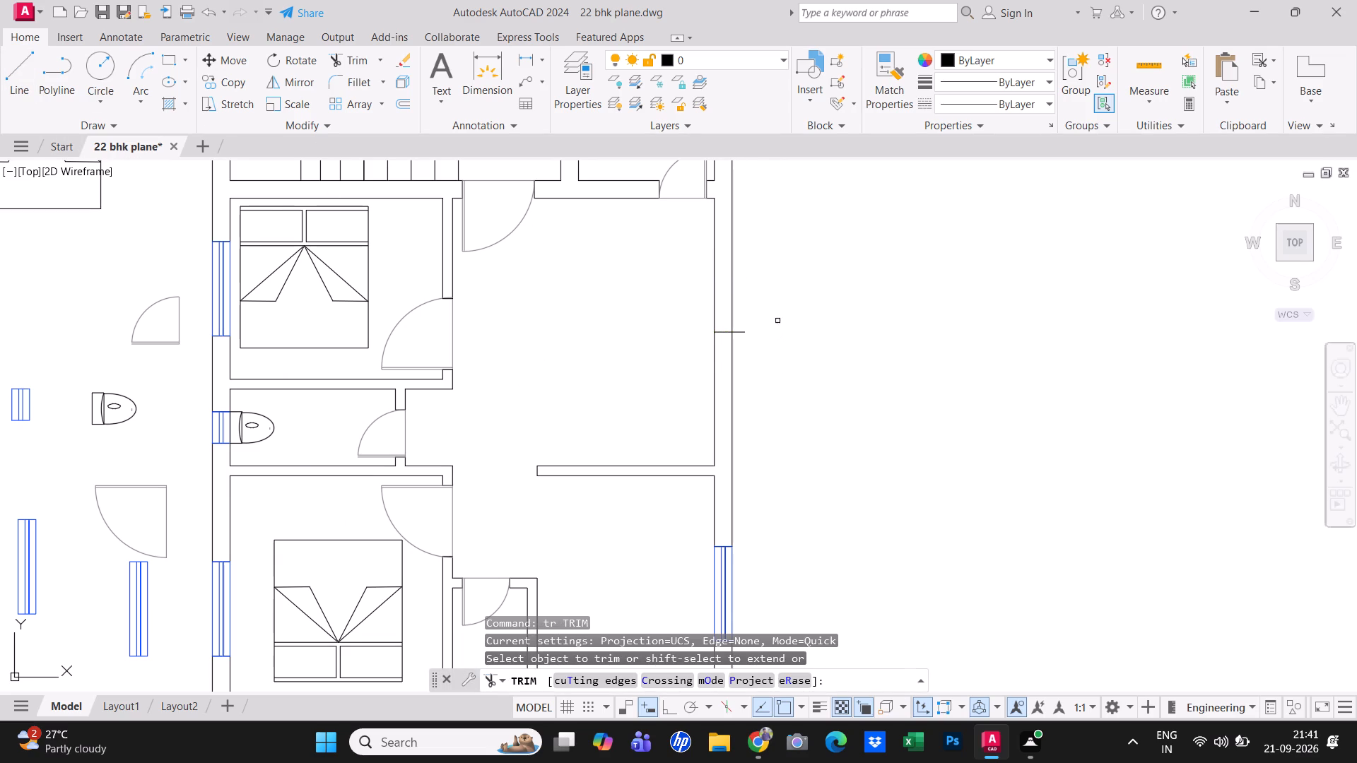
left_click(744, 333)
key("Escape")
Offset the short line across the hall's east wall by 2' to the north and 2' to the south.
scroll(739, 350, "up", 2)
scroll(739, 350, "down", 2)
middle_click_drag(739, 350, 686, 382)
middle_click(686, 382)
scroll(685, 381, "up", 1)
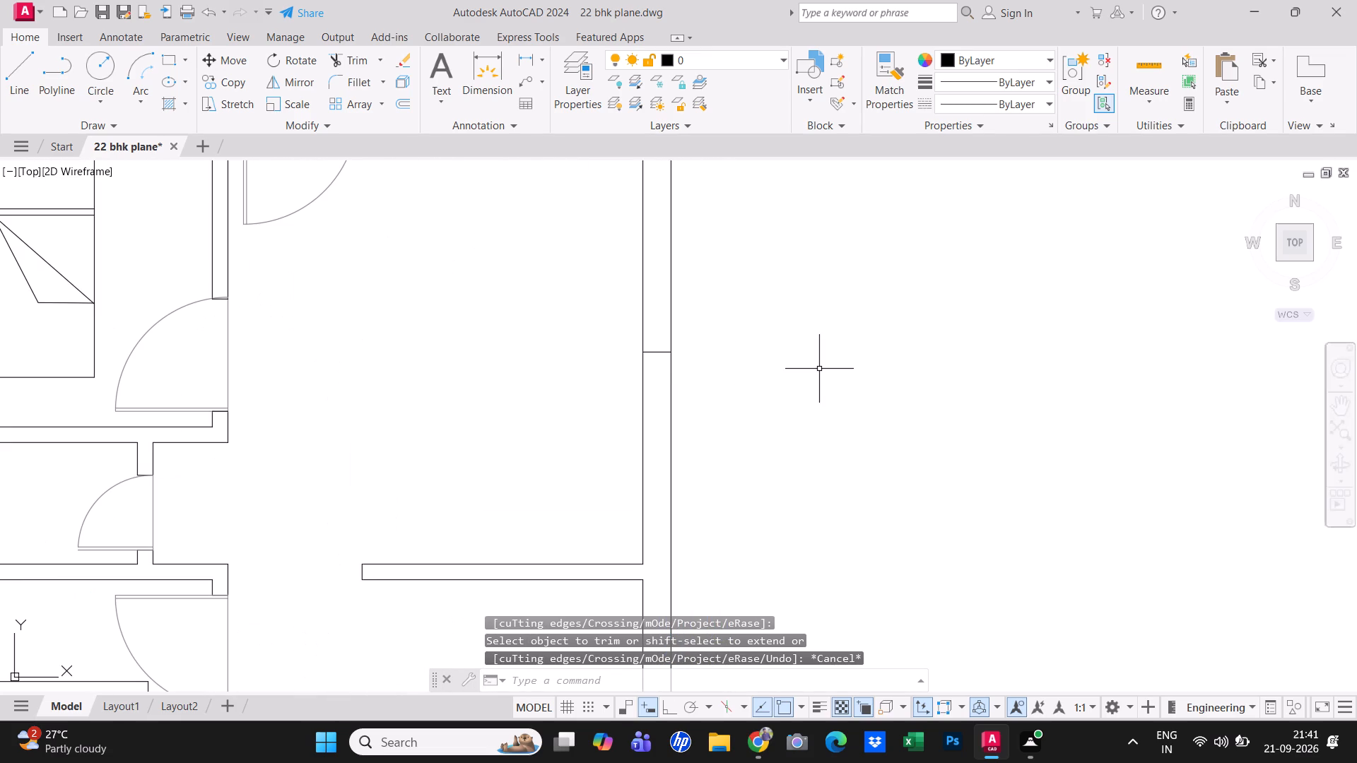
key("o")
key("space")
key("2")
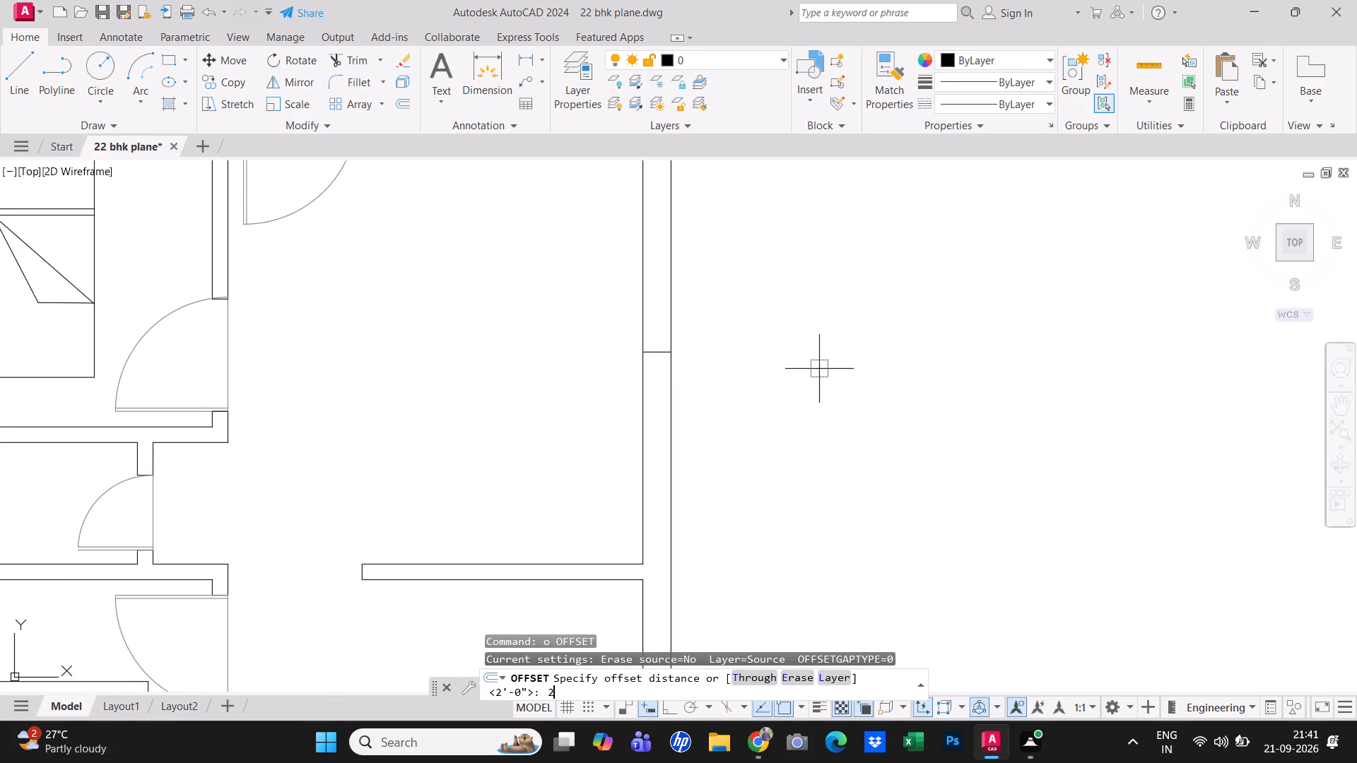
key("apostrophe")
key("Return")
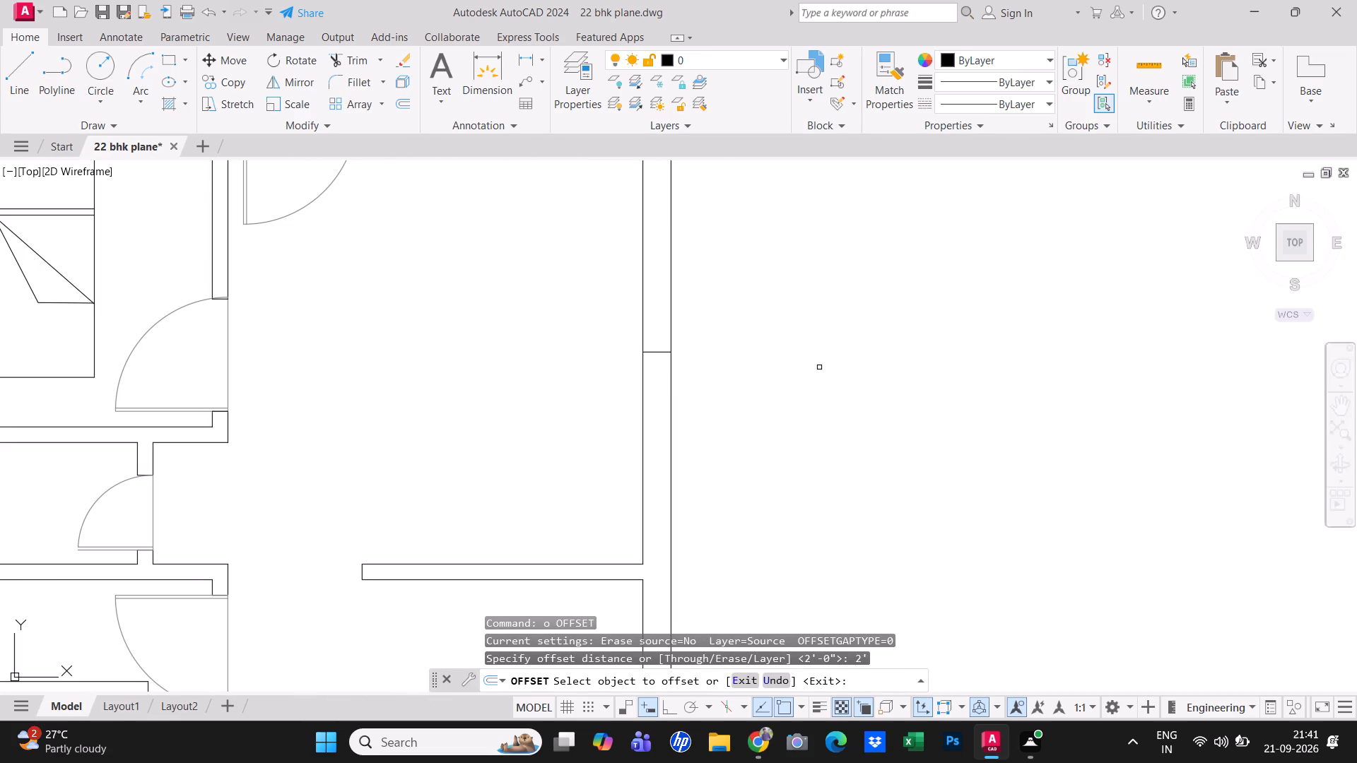
left_click(663, 350)
left_click(665, 324)
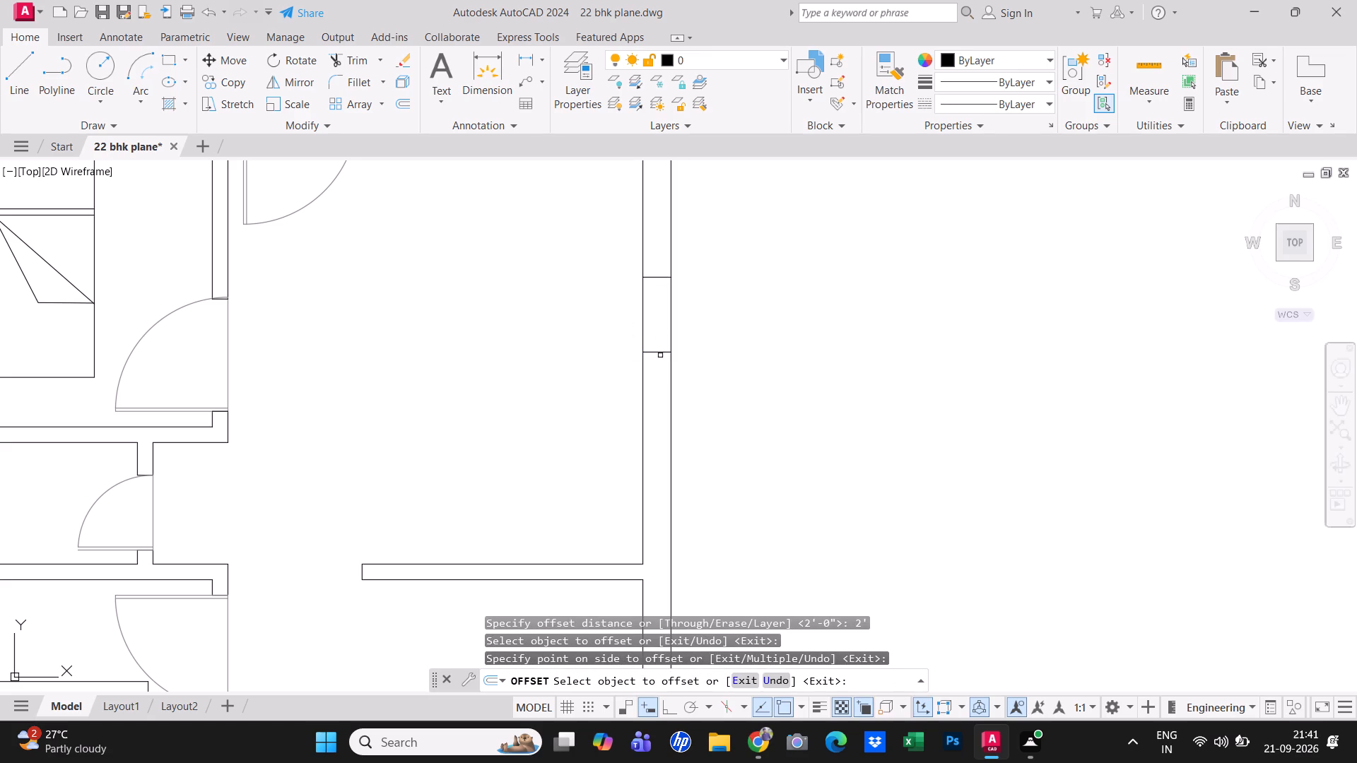
left_click(661, 353)
left_click(654, 387)
key("Escape")
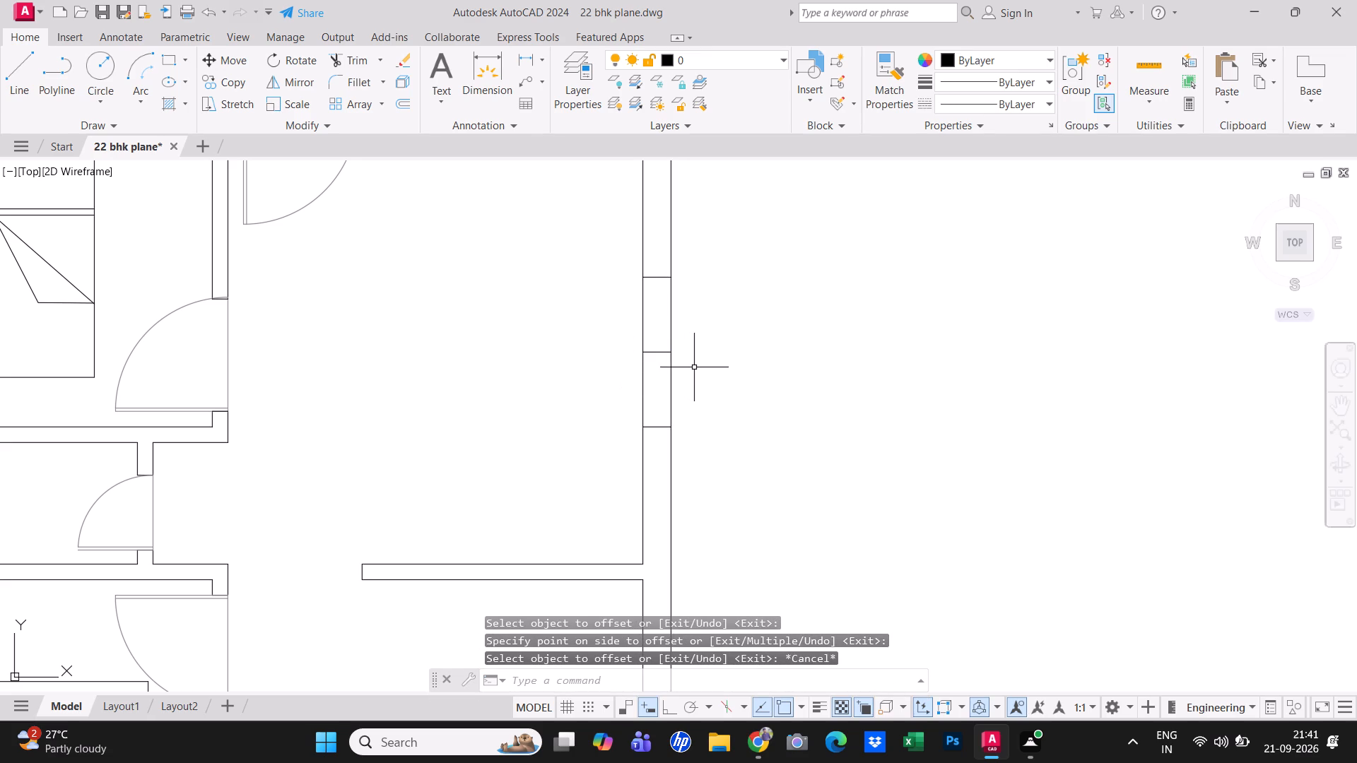
Trim the hall's east wall faces between the offset lines and remove the middle line to open the window gap.
type("tr")
key("space")
left_click(697, 368)
left_click(595, 373)
left_click_drag(609, 347, 625, 341)
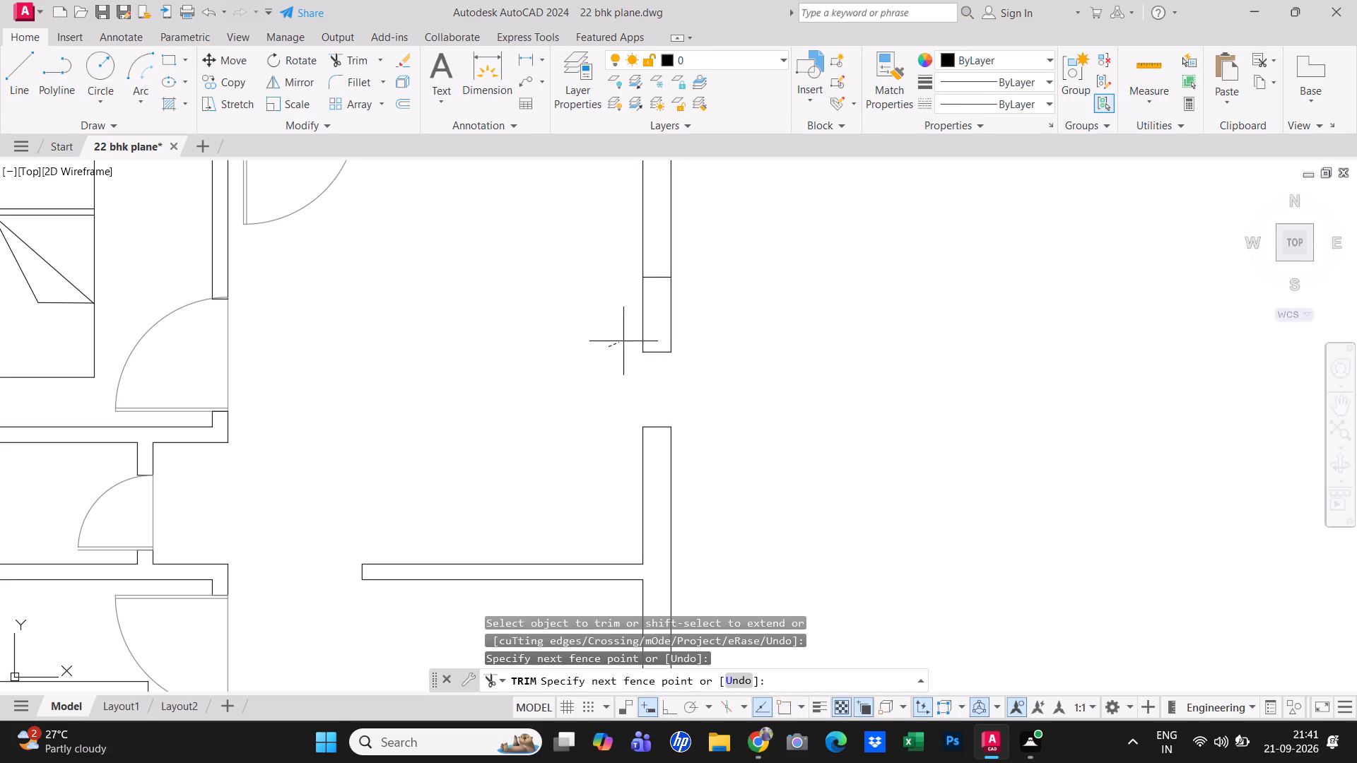
left_click_drag(625, 341, 671, 328)
left_click(767, 302)
left_click(656, 362)
left_click(651, 353)
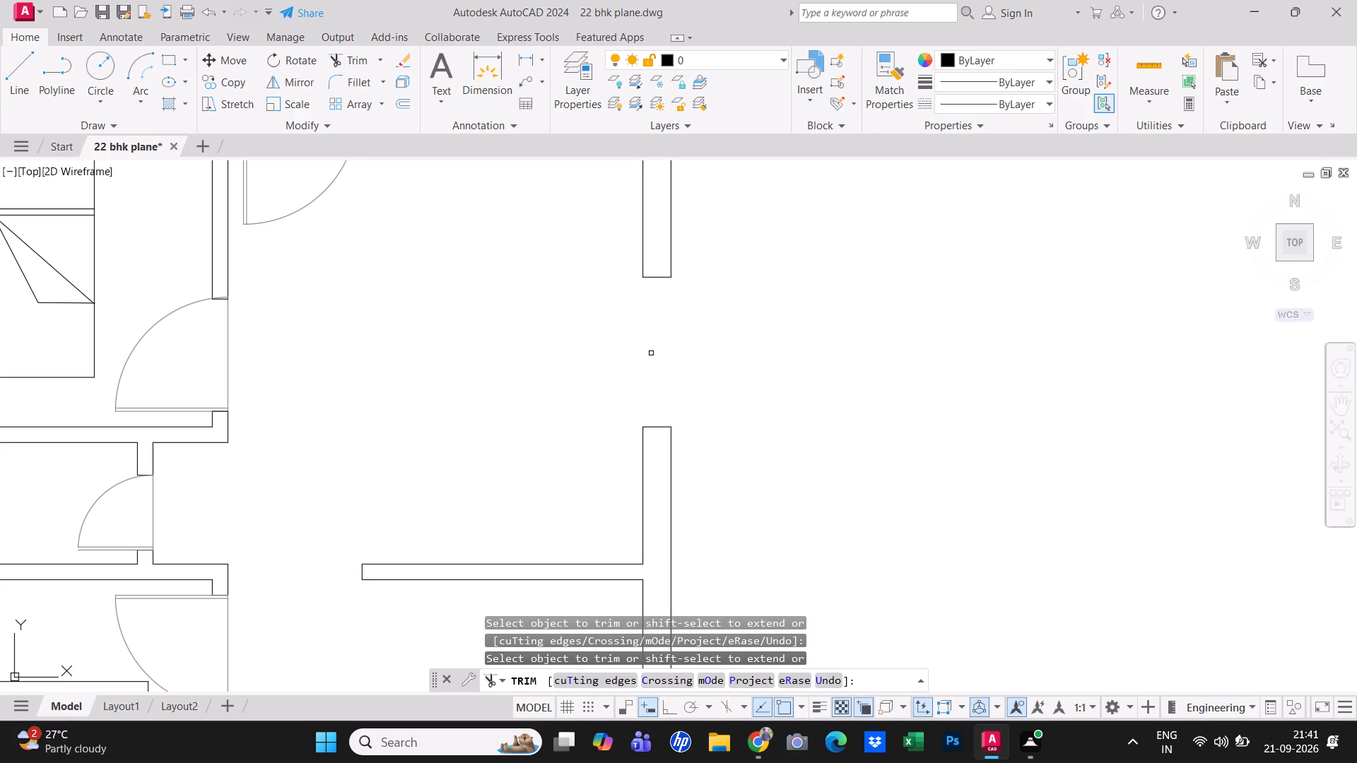
key("Escape")
Copy the southeast room's east window by its northeast corner into the new opening in the hall's east wall.
scroll(675, 367, "down", 2)
middle_click_drag(702, 372, 811, 372)
key("Escape")
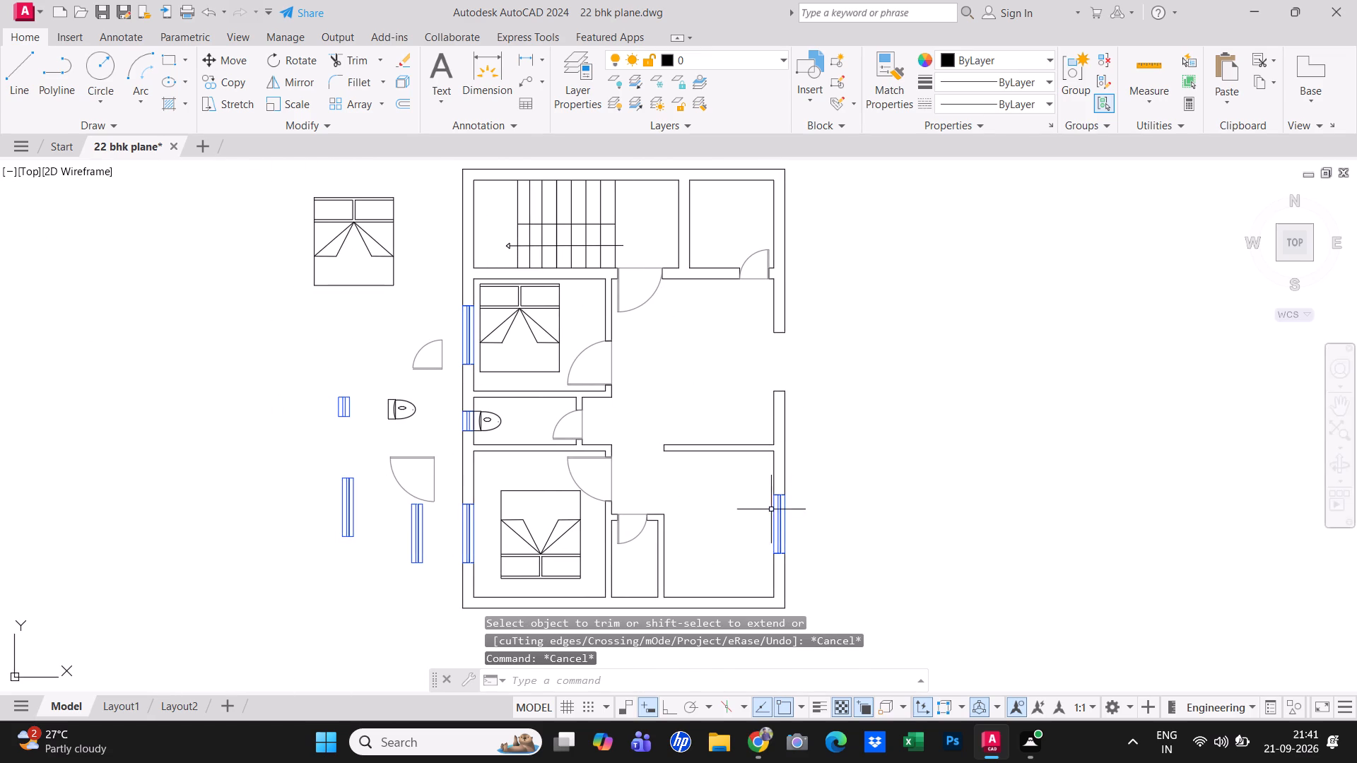
left_click(773, 508)
scroll(777, 507, "up", 4)
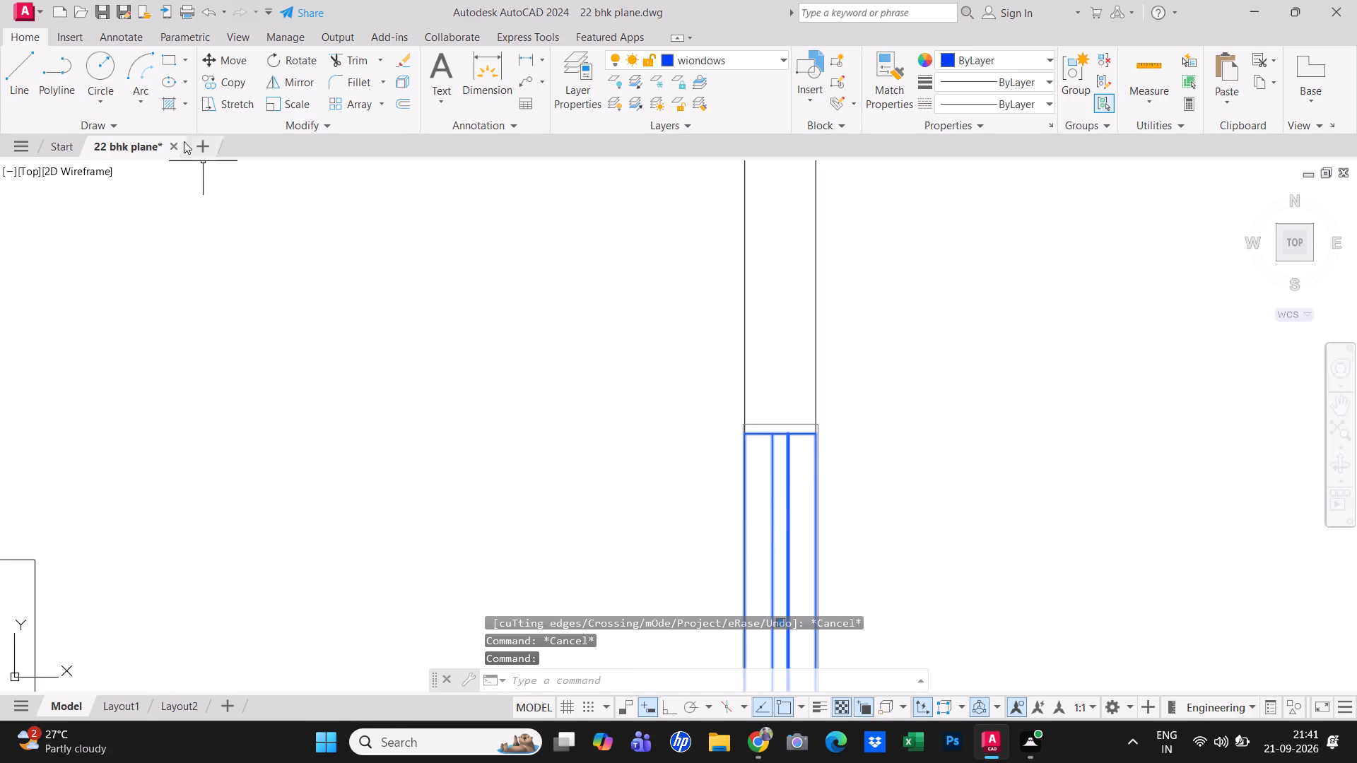
left_click(235, 85)
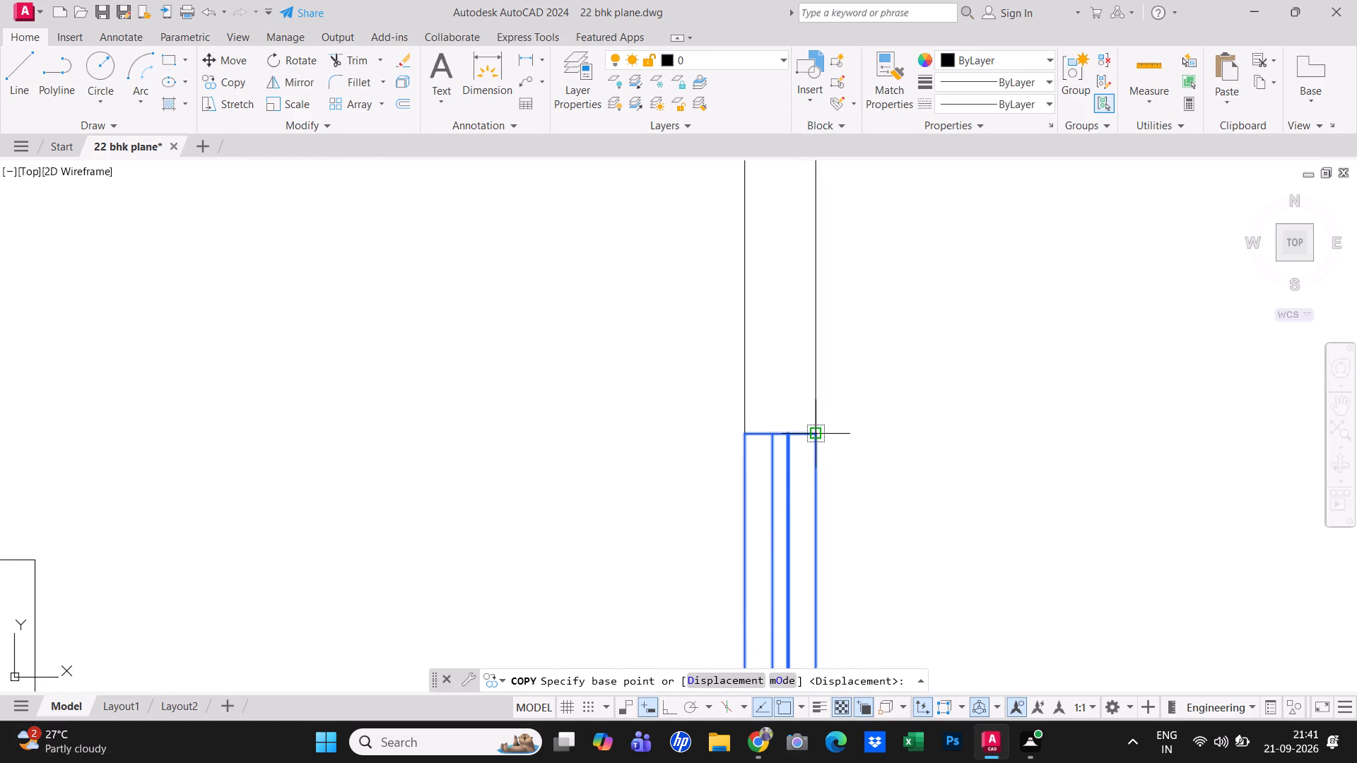
left_click(818, 437)
middle_click_drag(913, 368, 867, 528)
scroll(899, 458, "down", 3)
scroll(850, 309, "up", 2)
left_click(828, 254)
key("Escape")
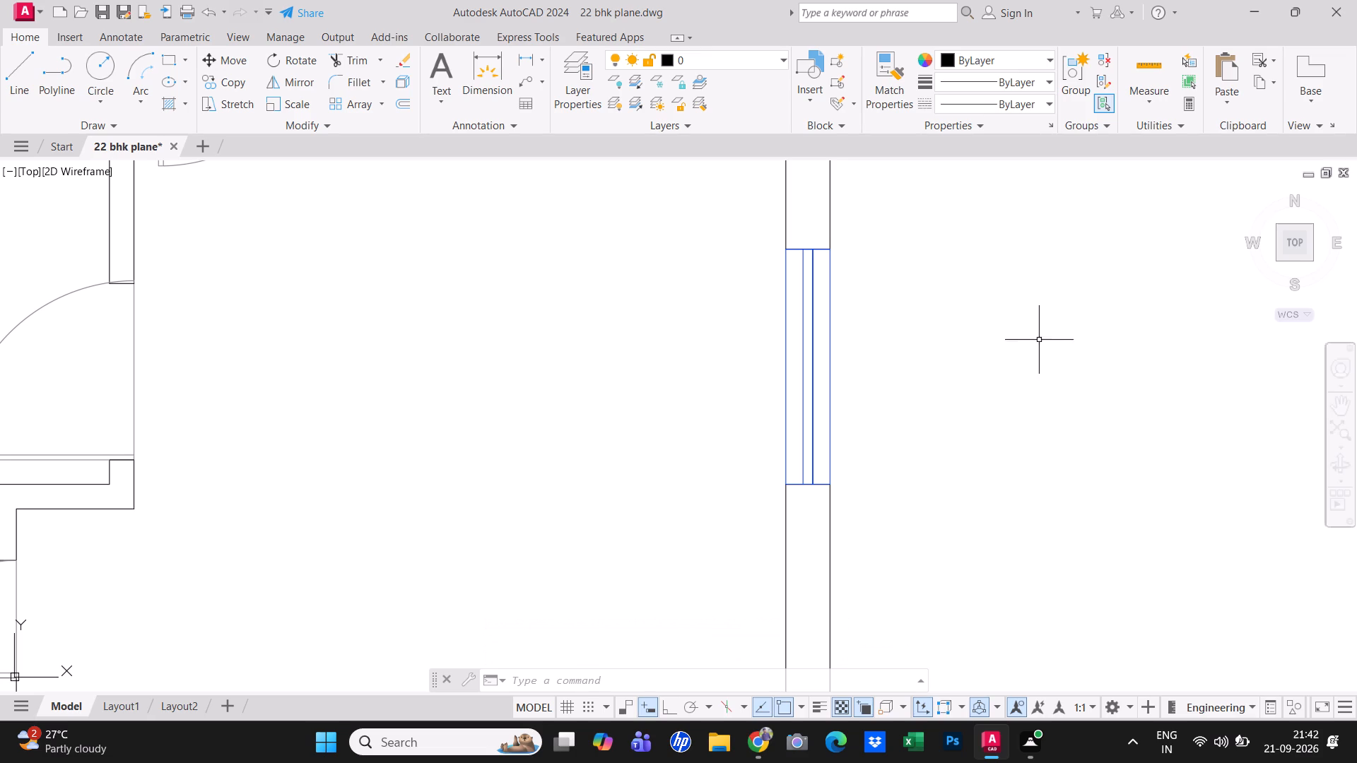
key("Escape")
Rotate the small spare window west of the plan by 270° with Ortho on, about a point in the empty area farther west.
scroll(585, 449, "down", 2)
middle_click_drag(627, 408, 684, 271)
scroll(629, 401, "down", 1)
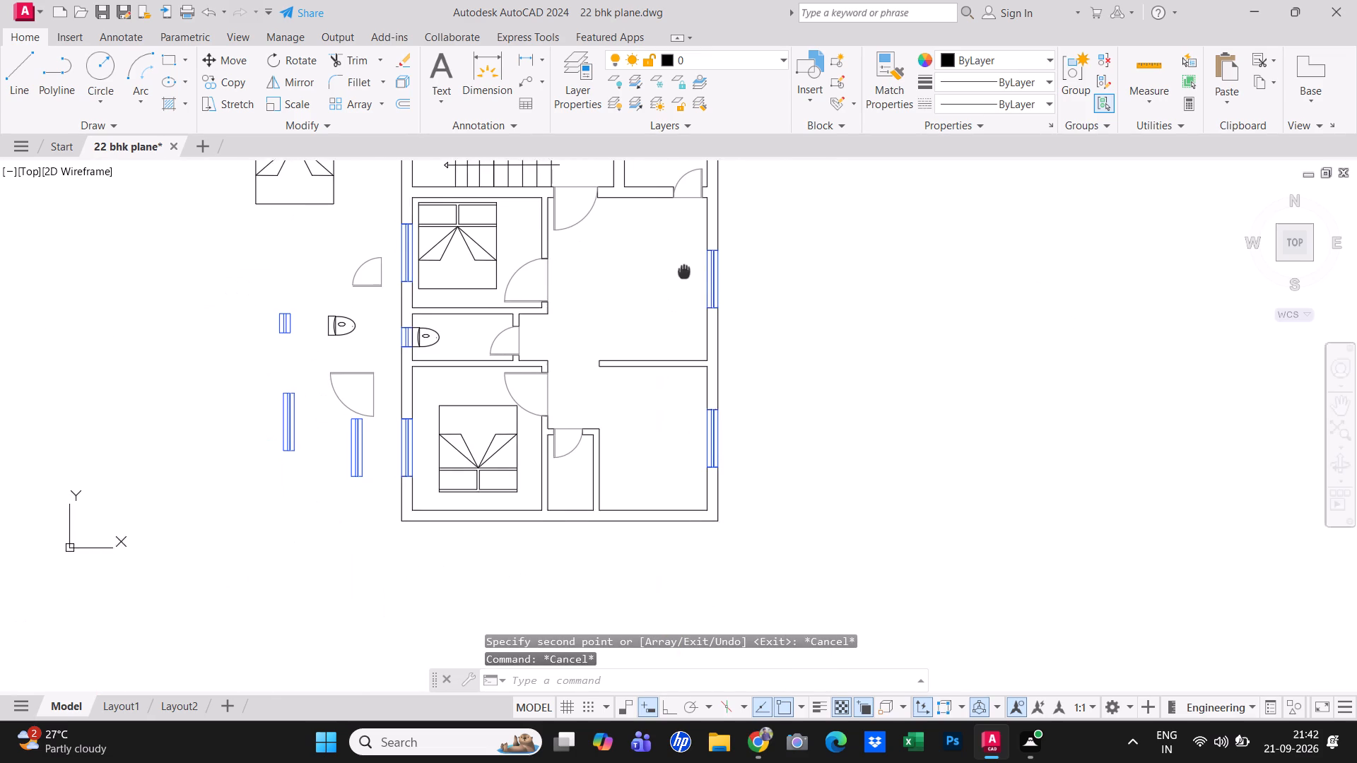
middle_click_drag(684, 271, 684, 269)
middle_click_drag(601, 391, 591, 448)
scroll(601, 399, "down", 1)
scroll(481, 413, "up", 1)
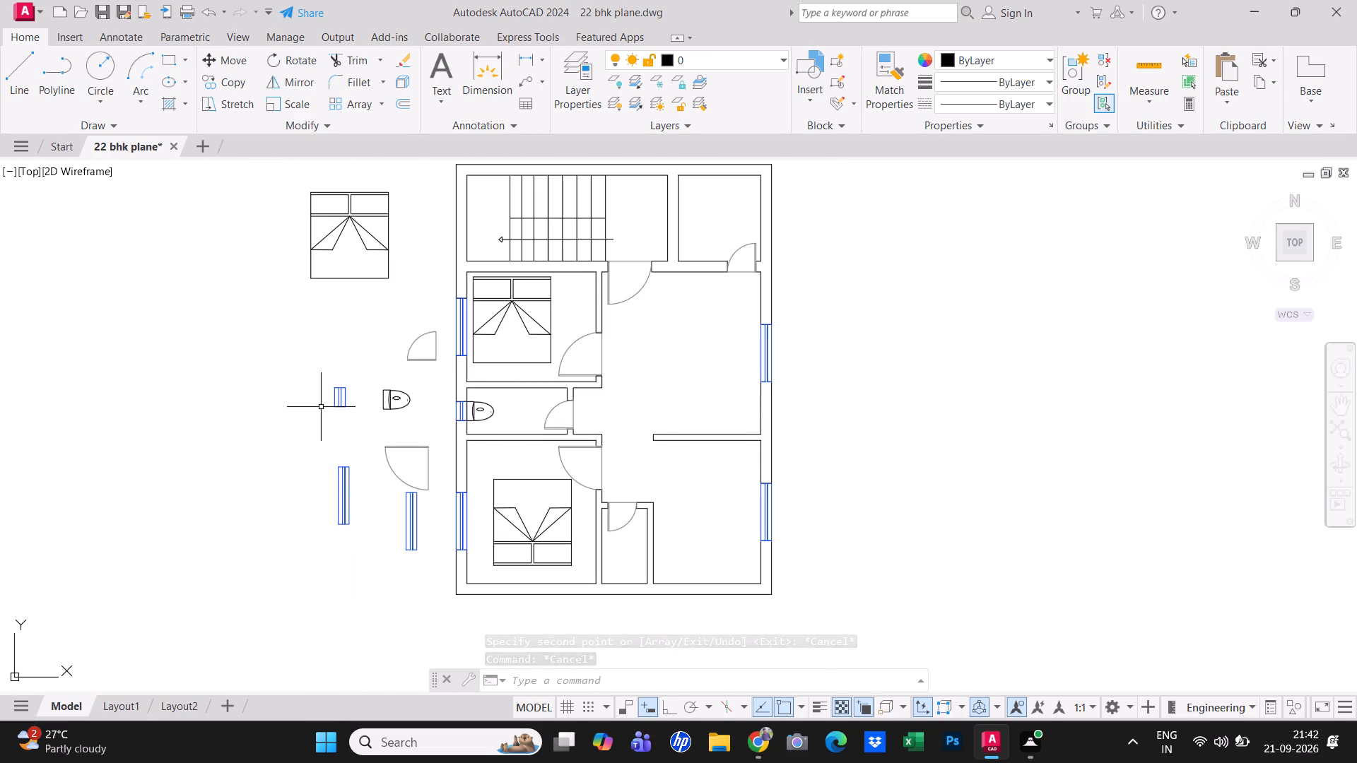
left_click_drag(359, 416, 350, 410)
left_click(279, 378)
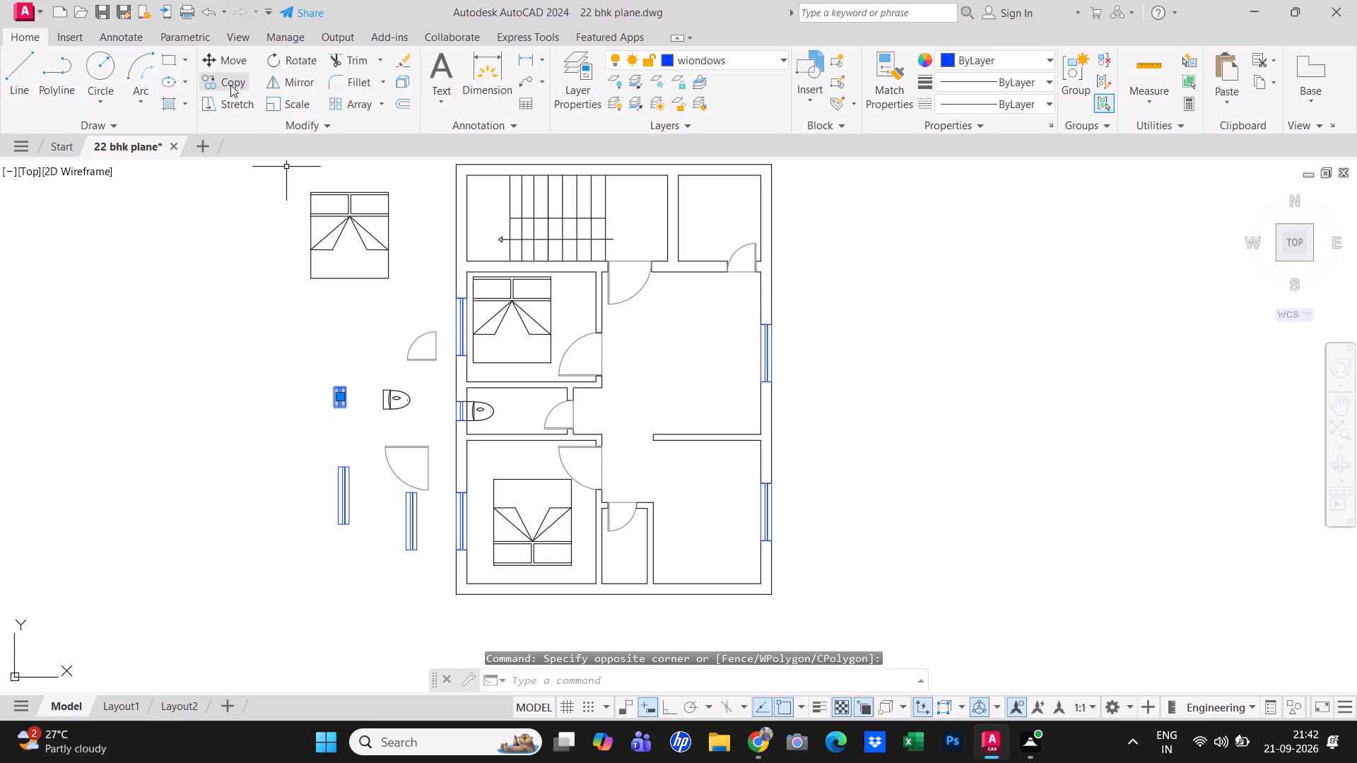
left_click(301, 69)
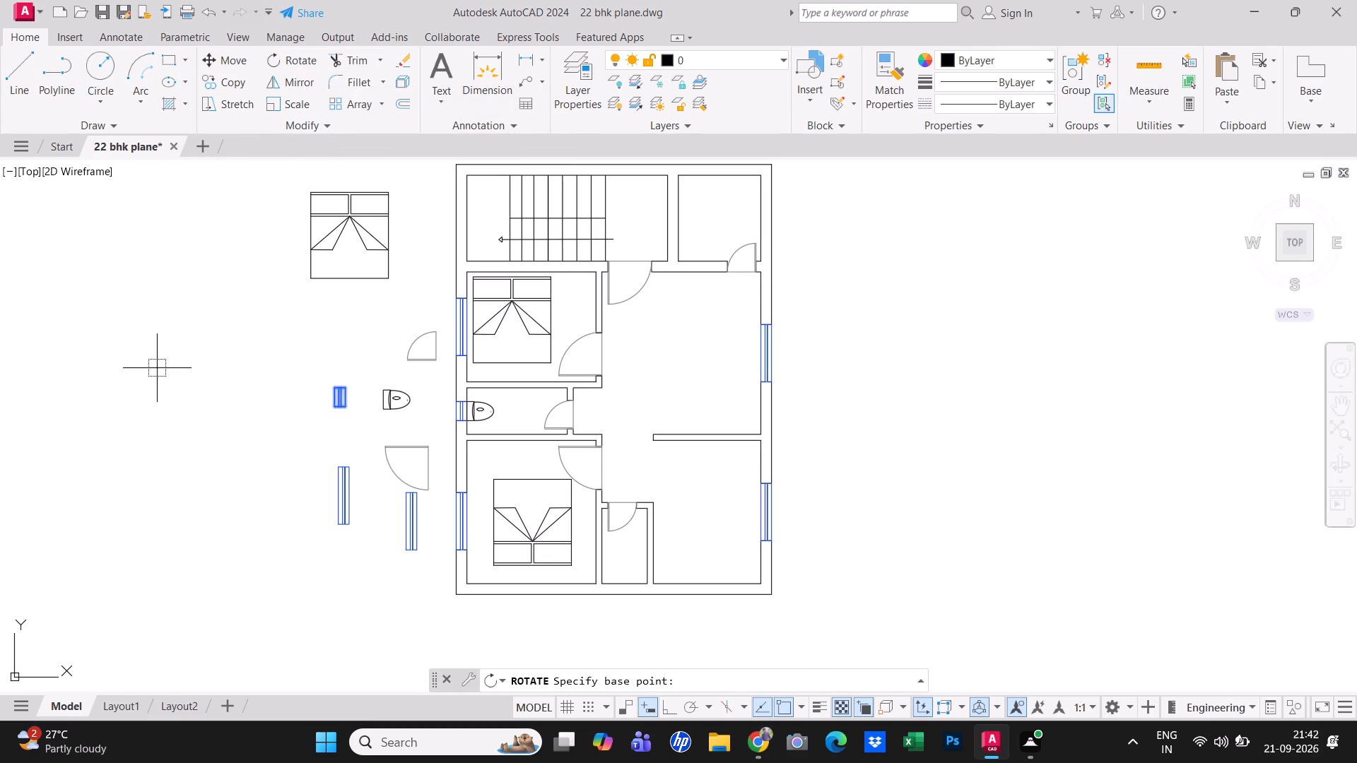
left_click(159, 365)
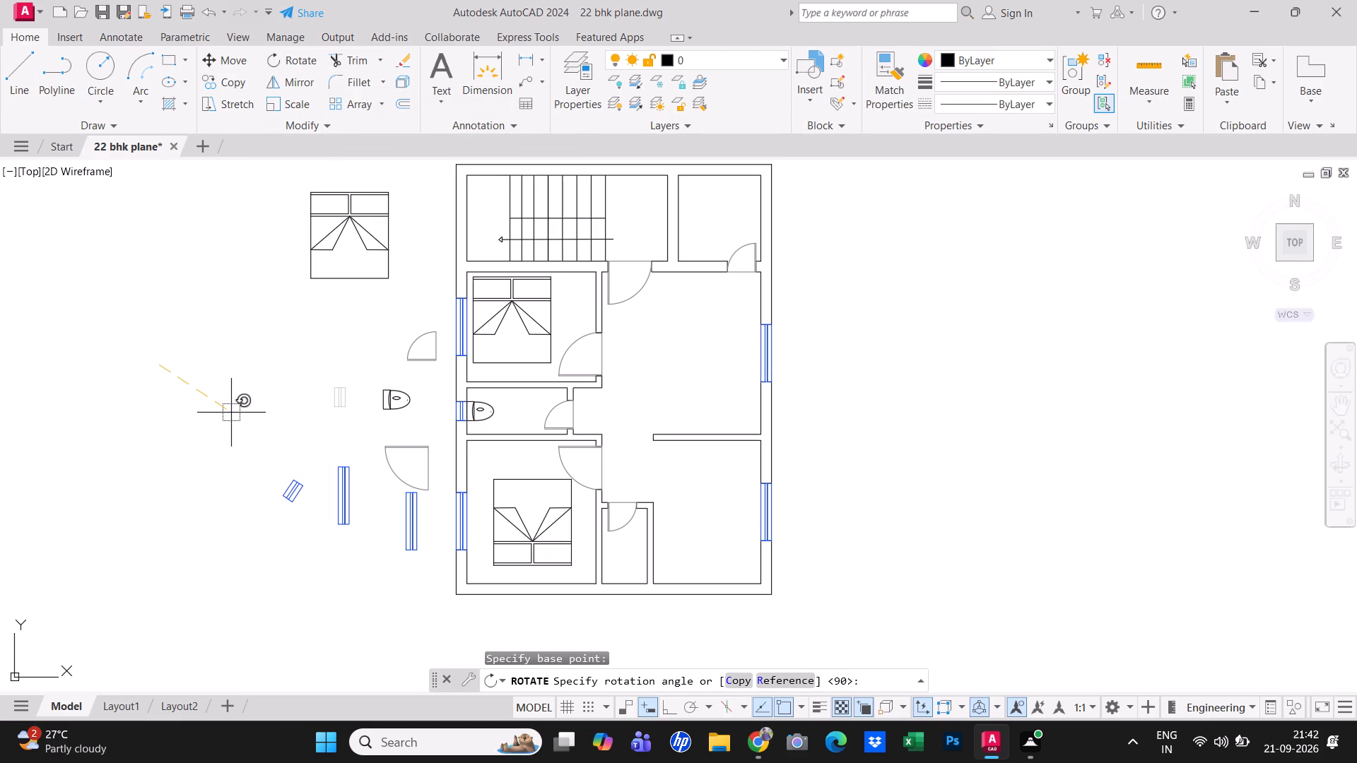
key("F8")
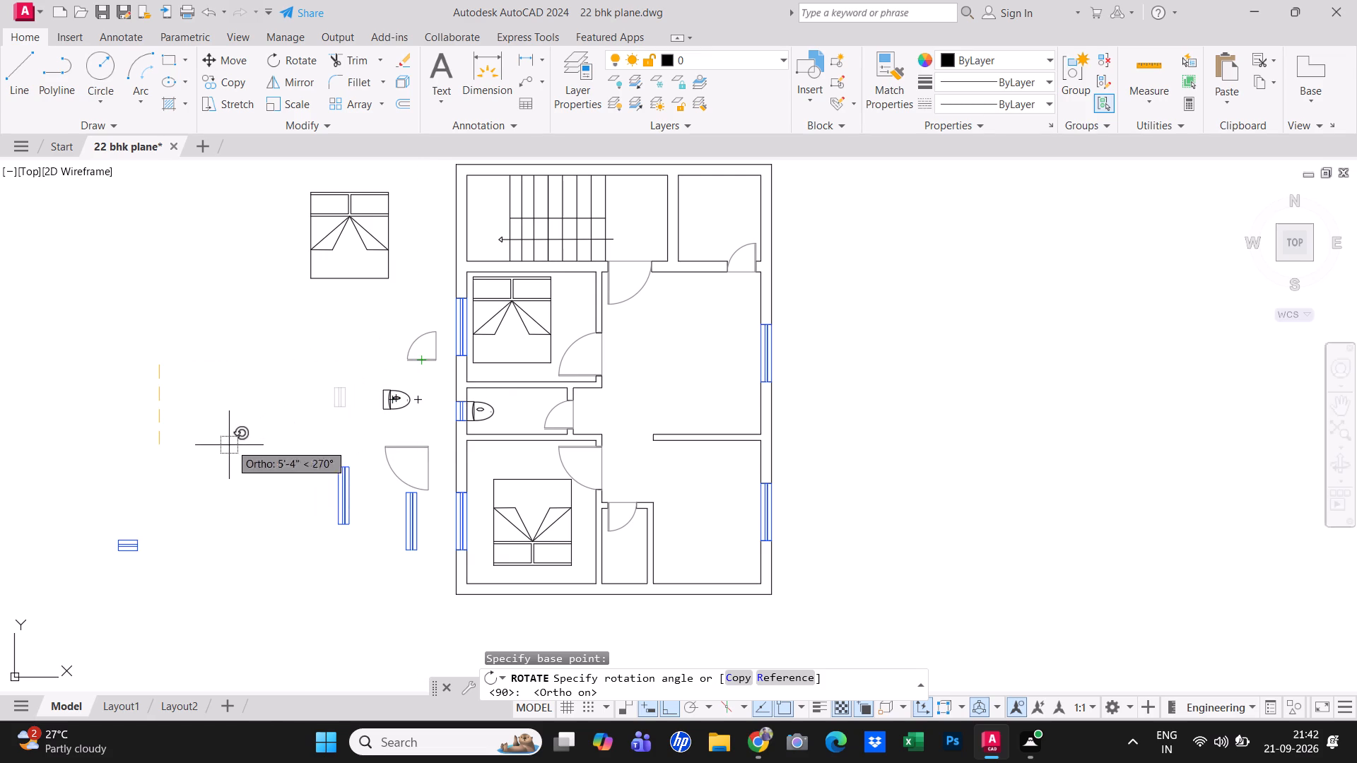
left_click(188, 471)
scroll(138, 573, "up", 1)
middle_click_drag(138, 572, 322, 491)
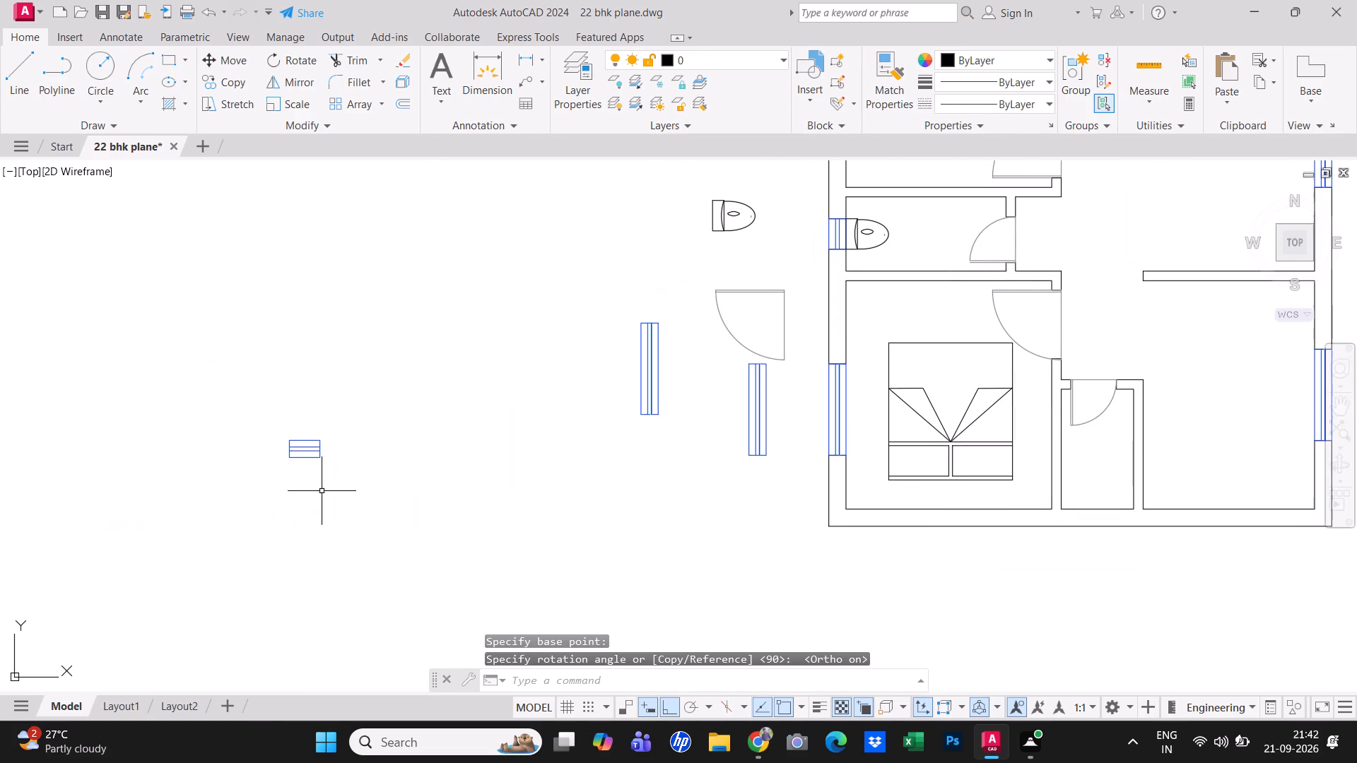
Copy the small horizontal window by its top midpoint onto the south wall's inner face, centred in the small room and near the southeast room's west end.
left_click_drag(322, 491, 321, 483)
left_click(271, 424)
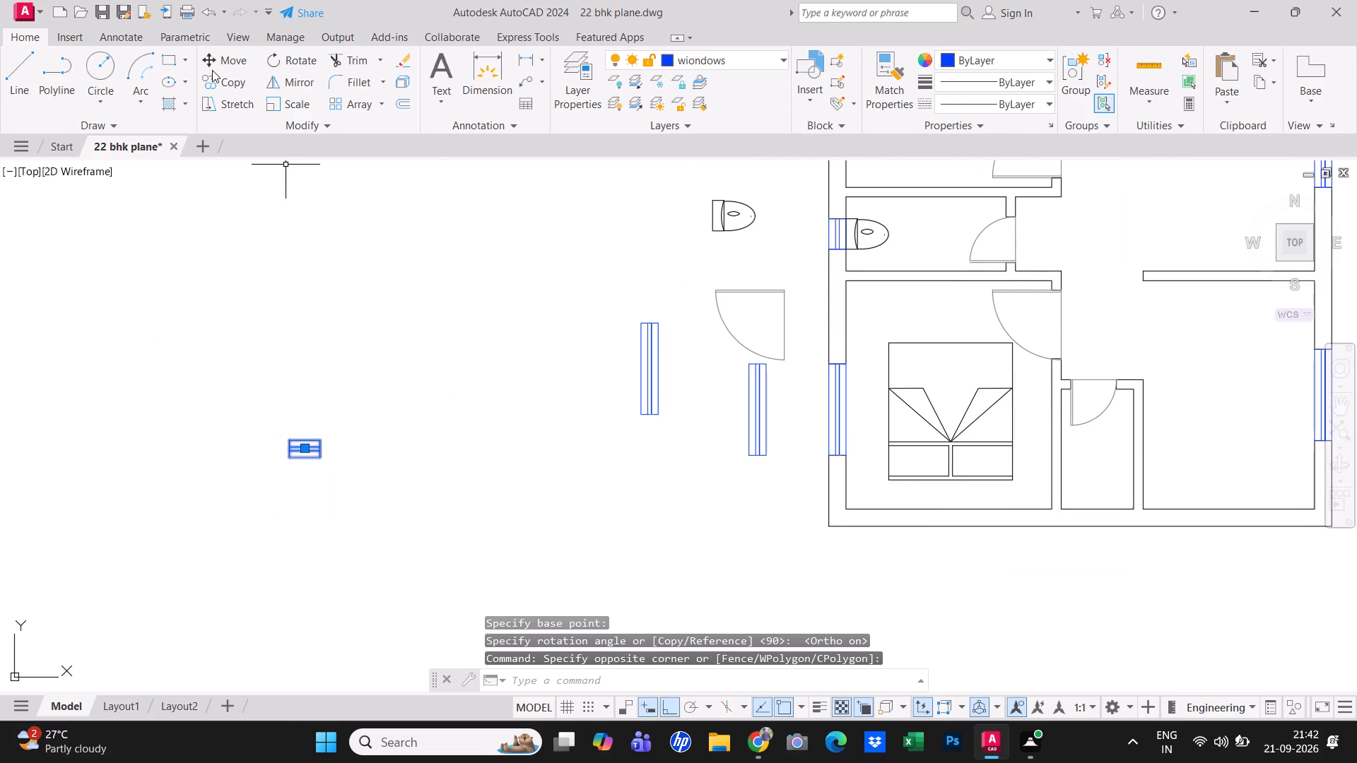
left_click(211, 78)
scroll(235, 387, "up", 1)
scroll(354, 472, "up", 2)
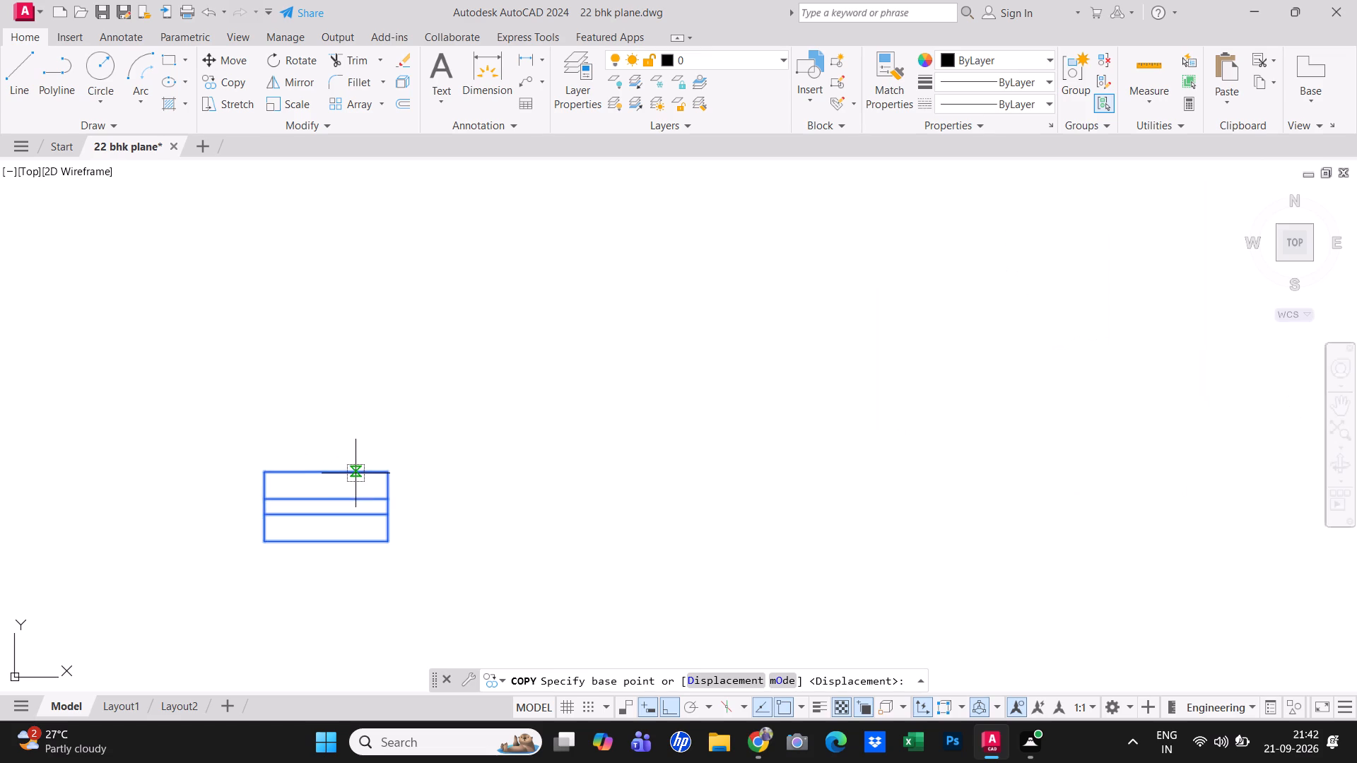
left_click(322, 473)
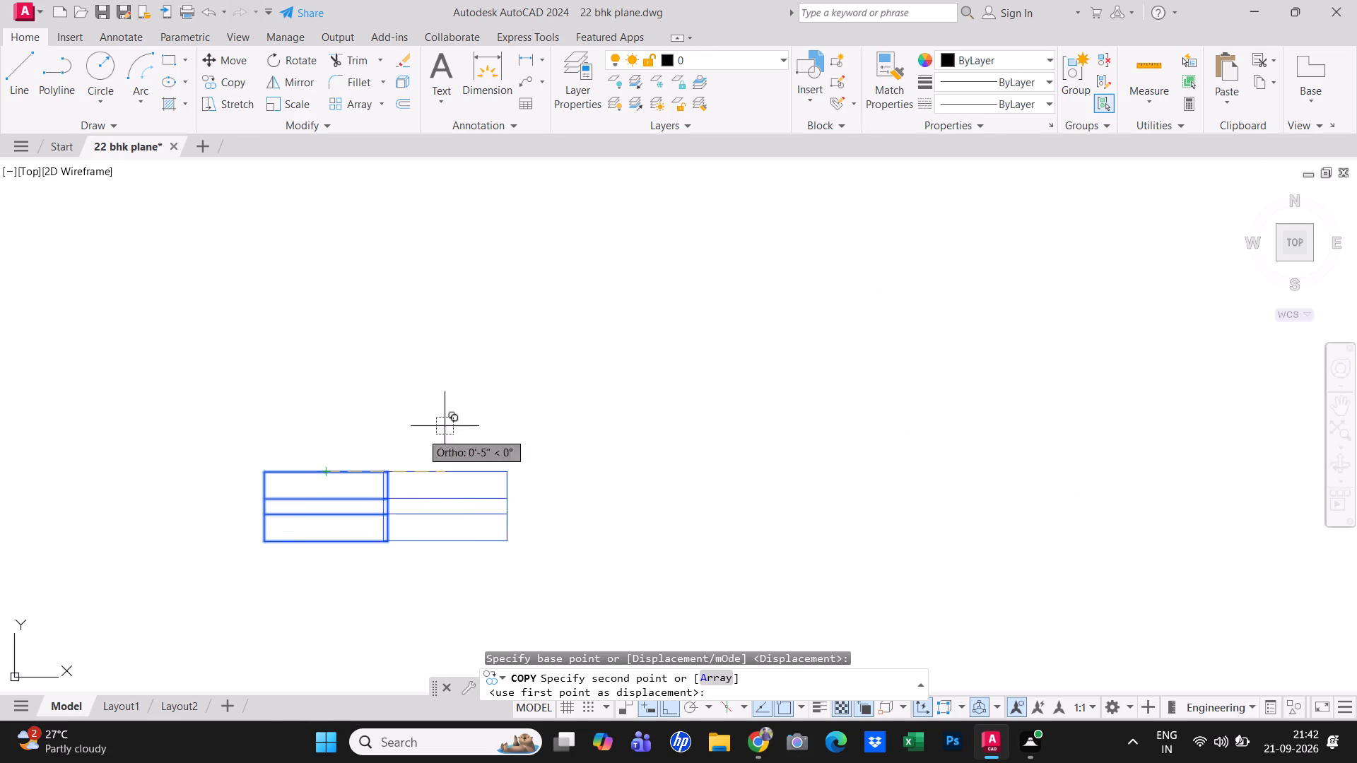
scroll(531, 433, "down", 5)
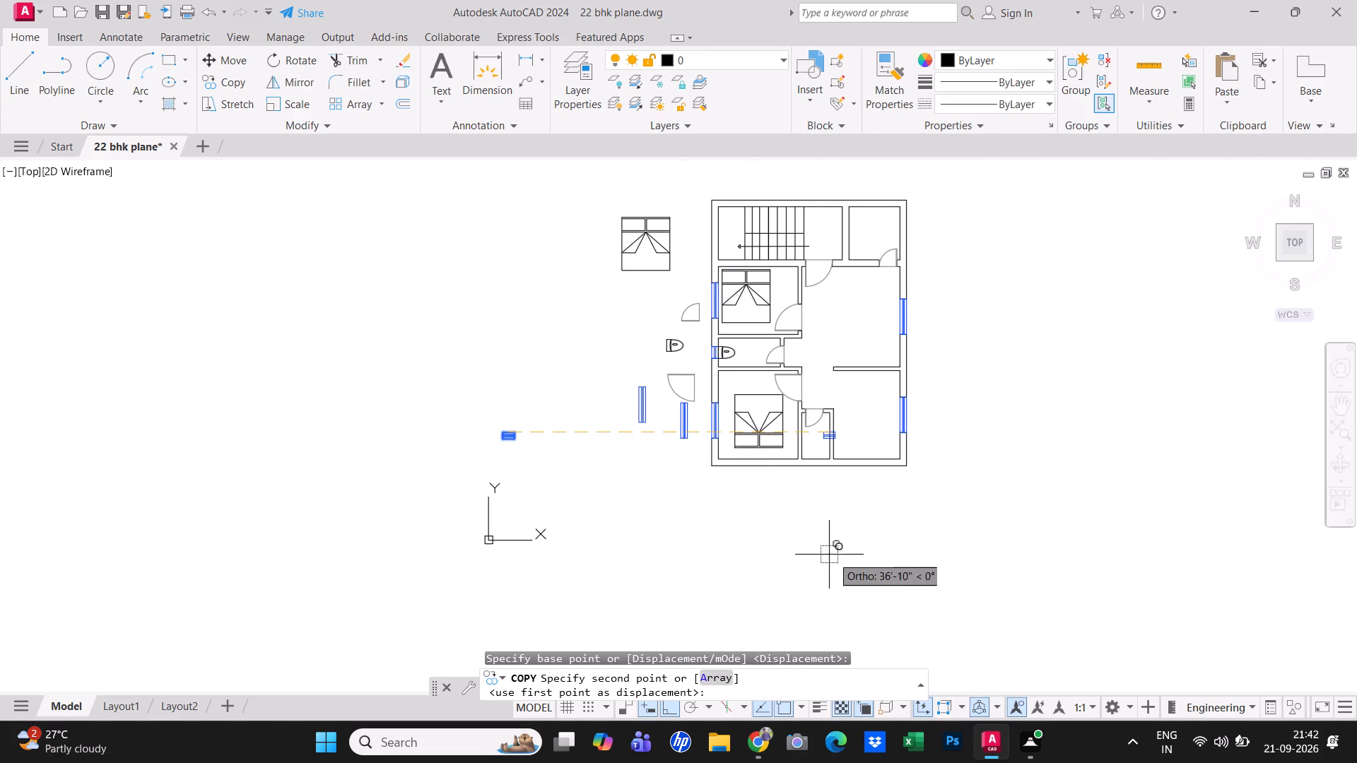
scroll(762, 511, "up", 3)
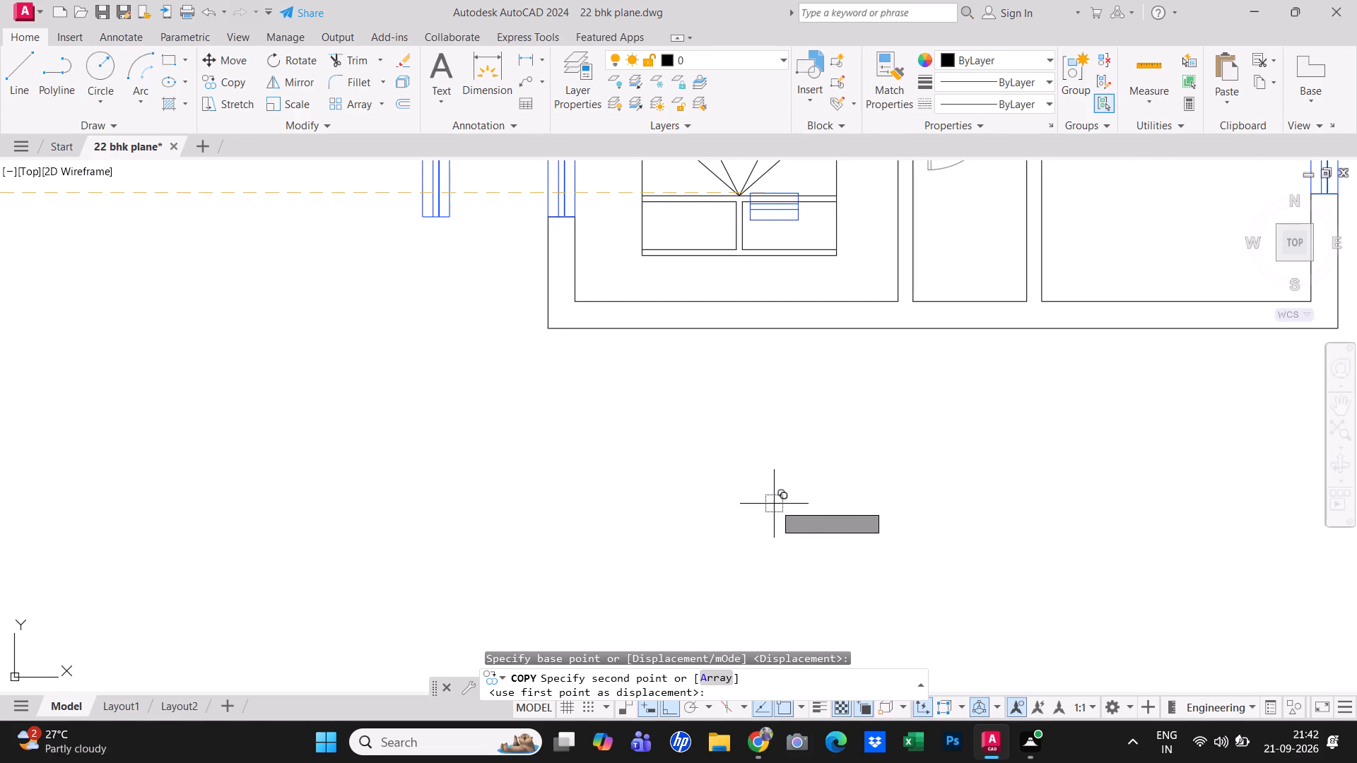
key("F8")
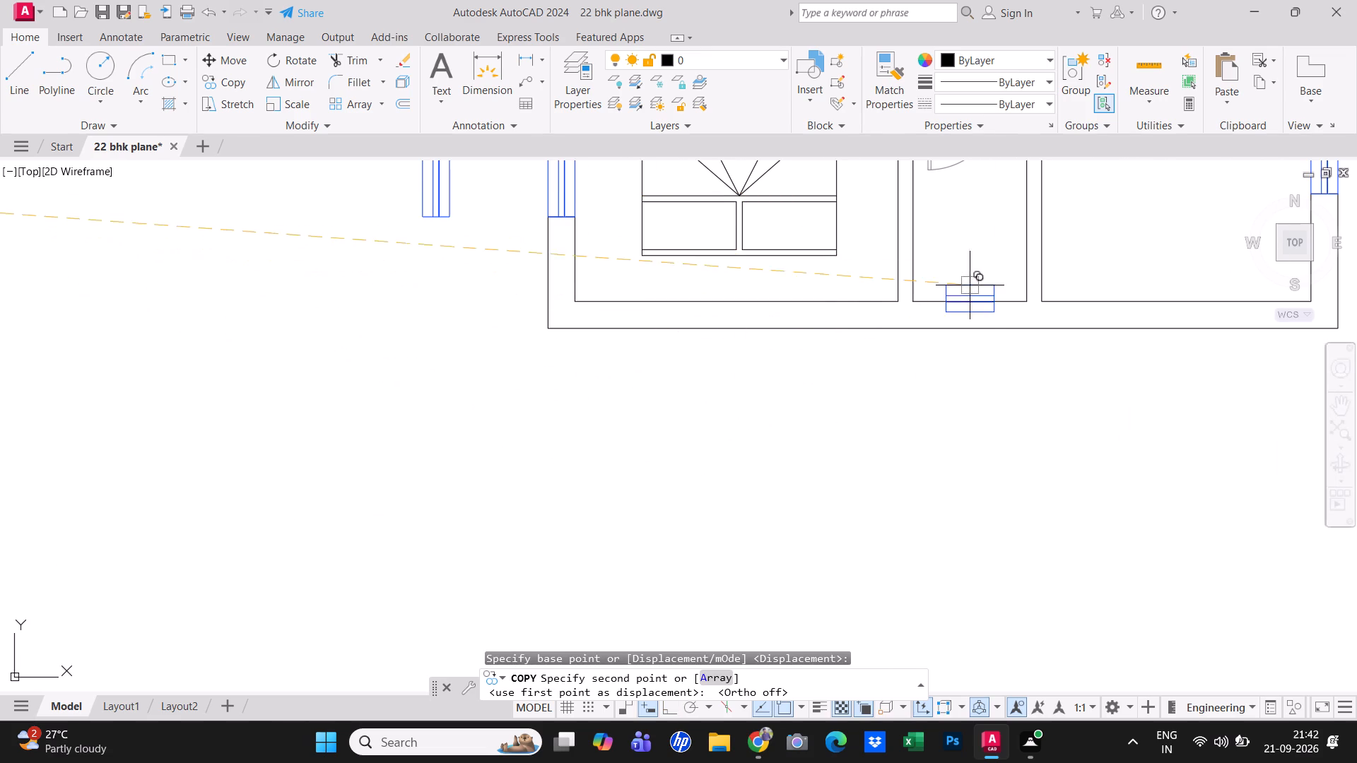
left_click(968, 303)
middle_click_drag(991, 317, 440, 442)
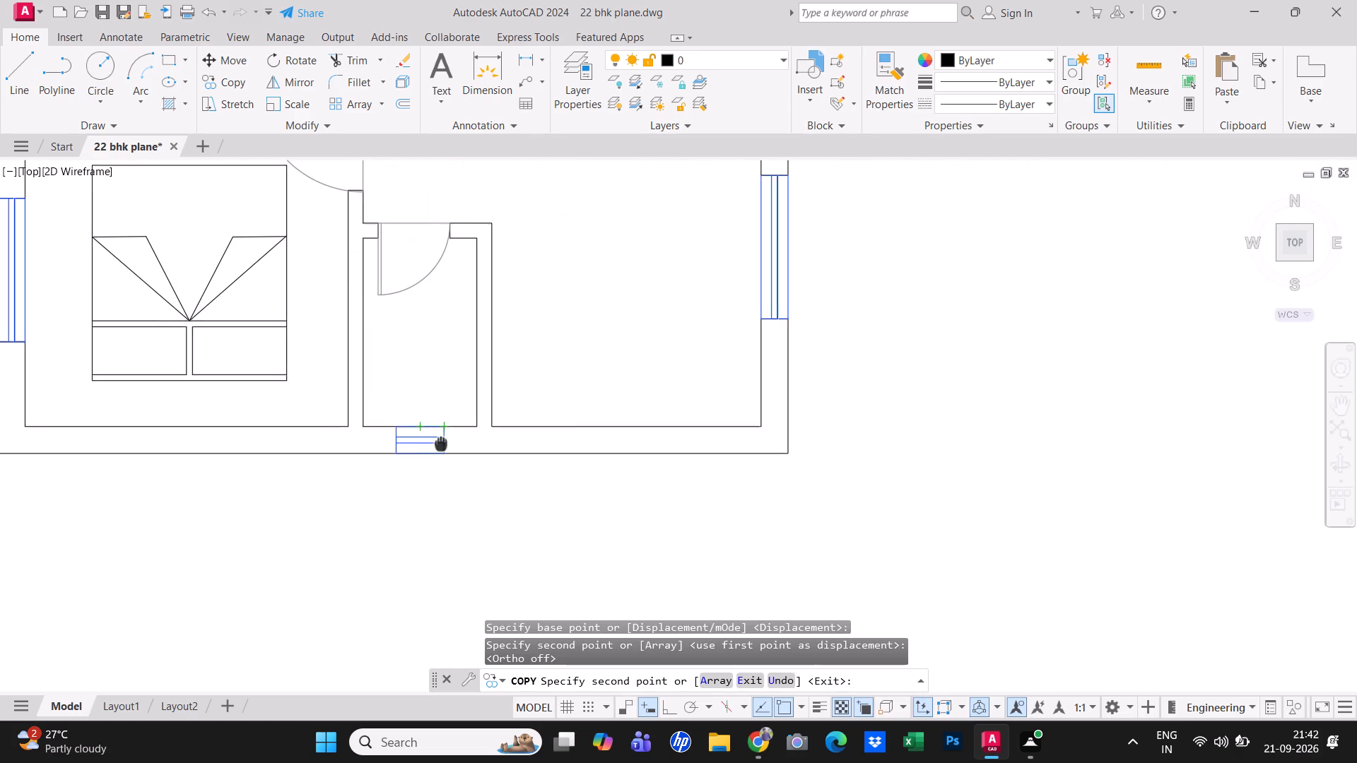
middle_click_drag(440, 442, 445, 430)
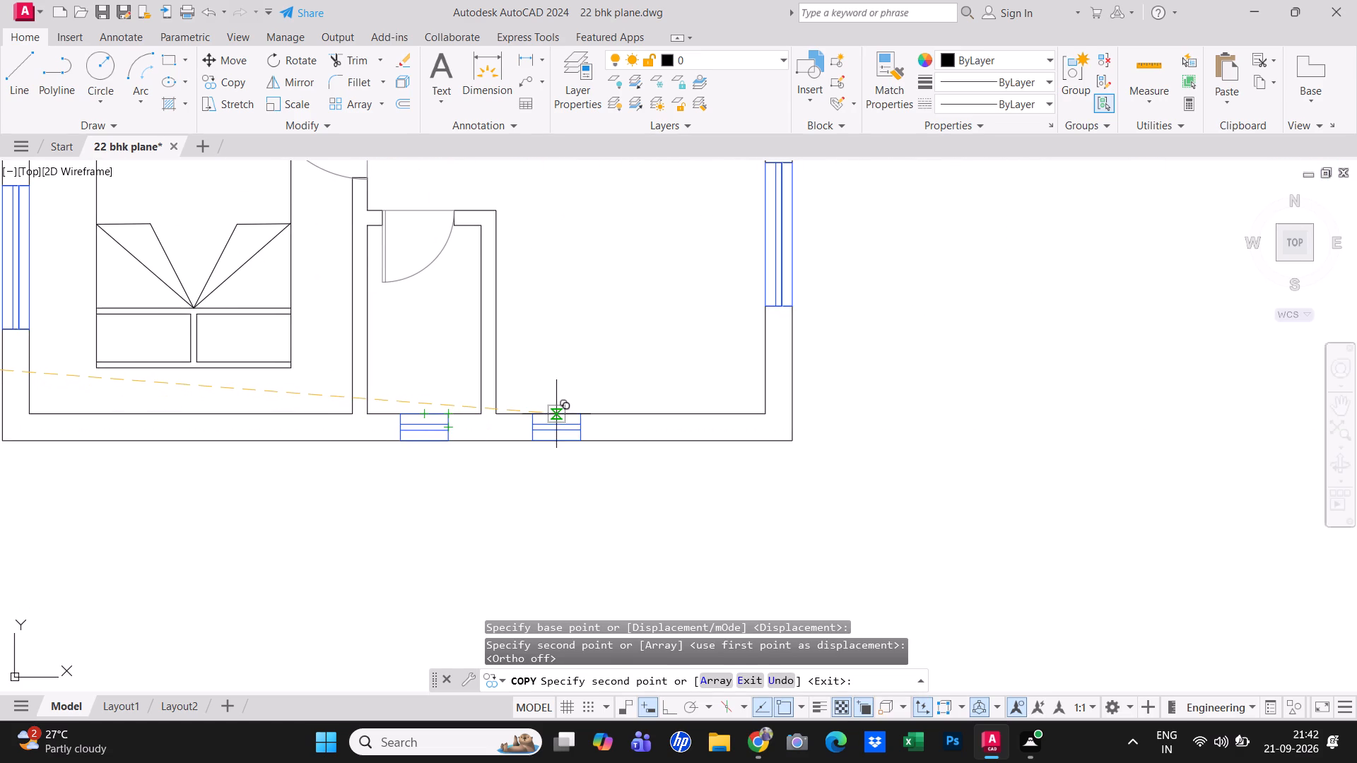
left_click(556, 414)
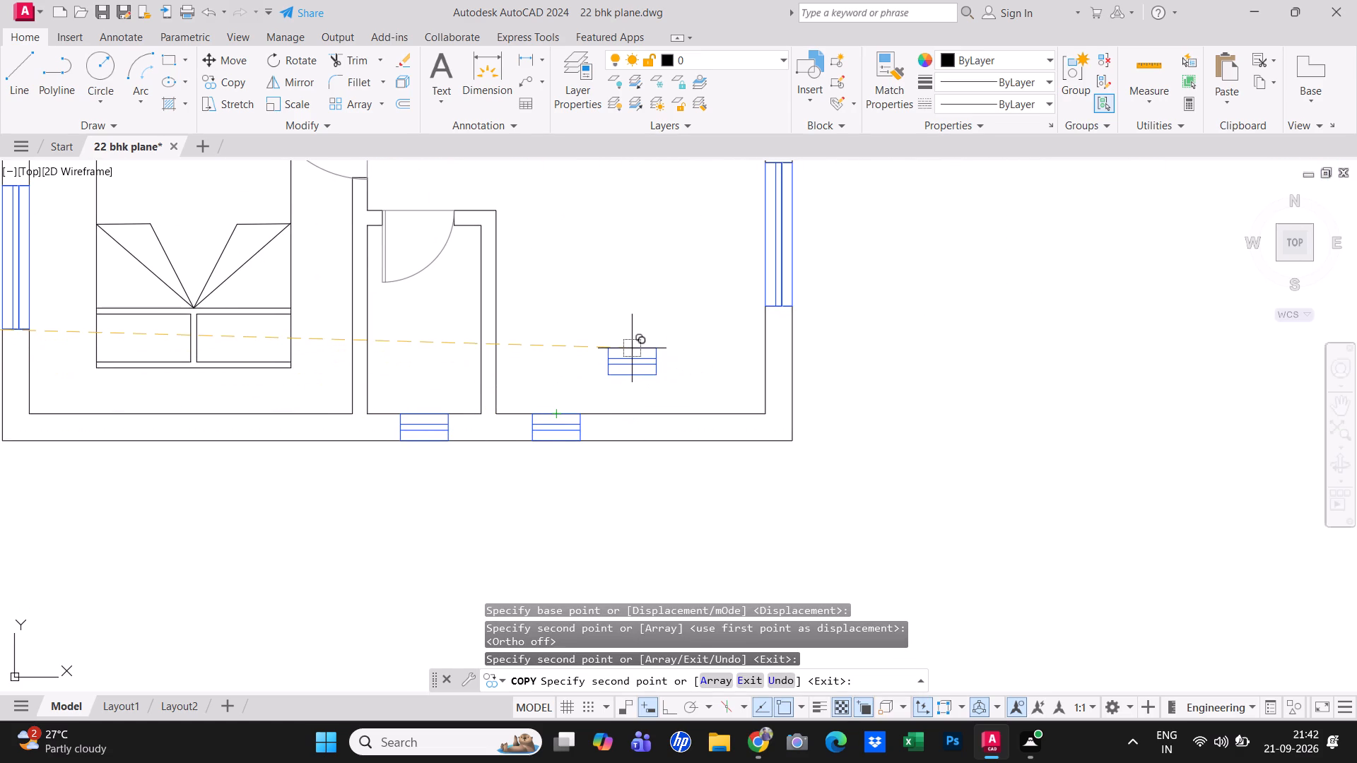
key("Escape")
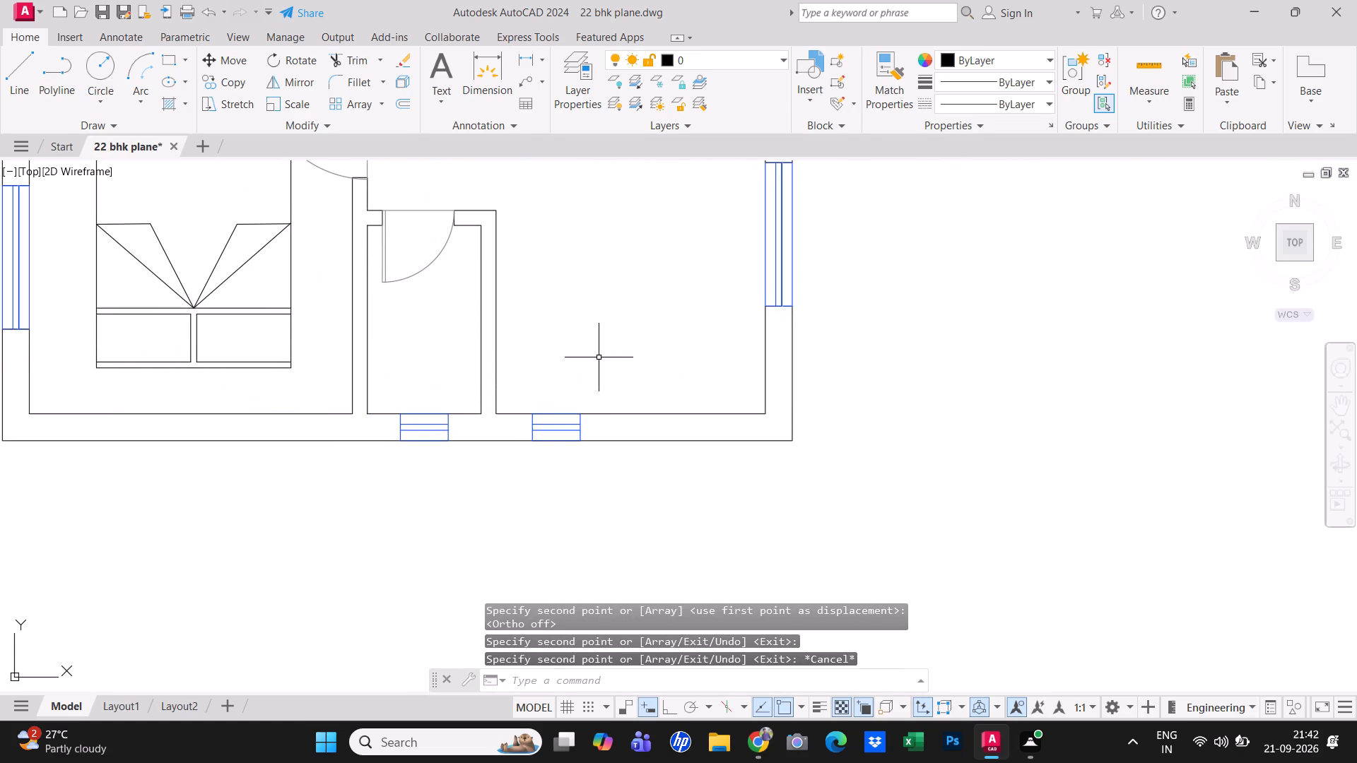
Save the drawing.
key("ctrl+s")
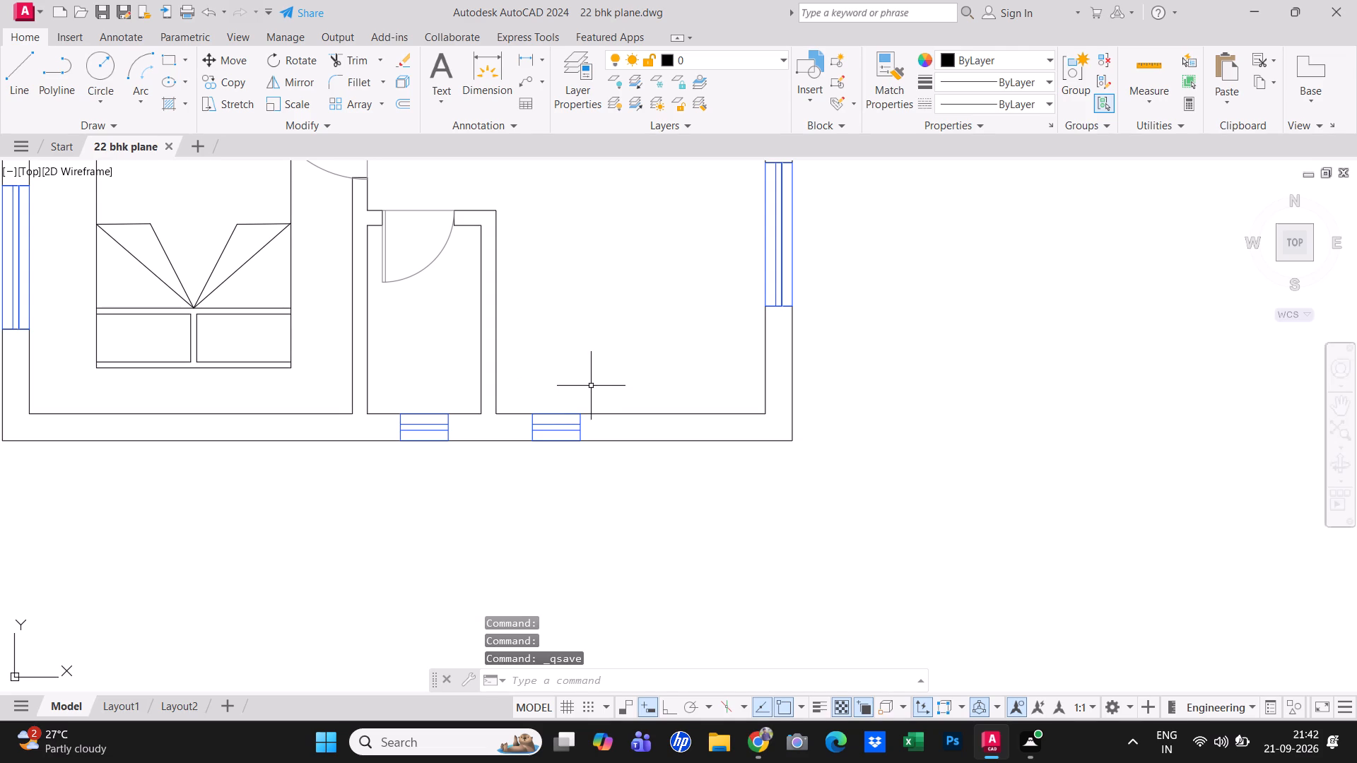
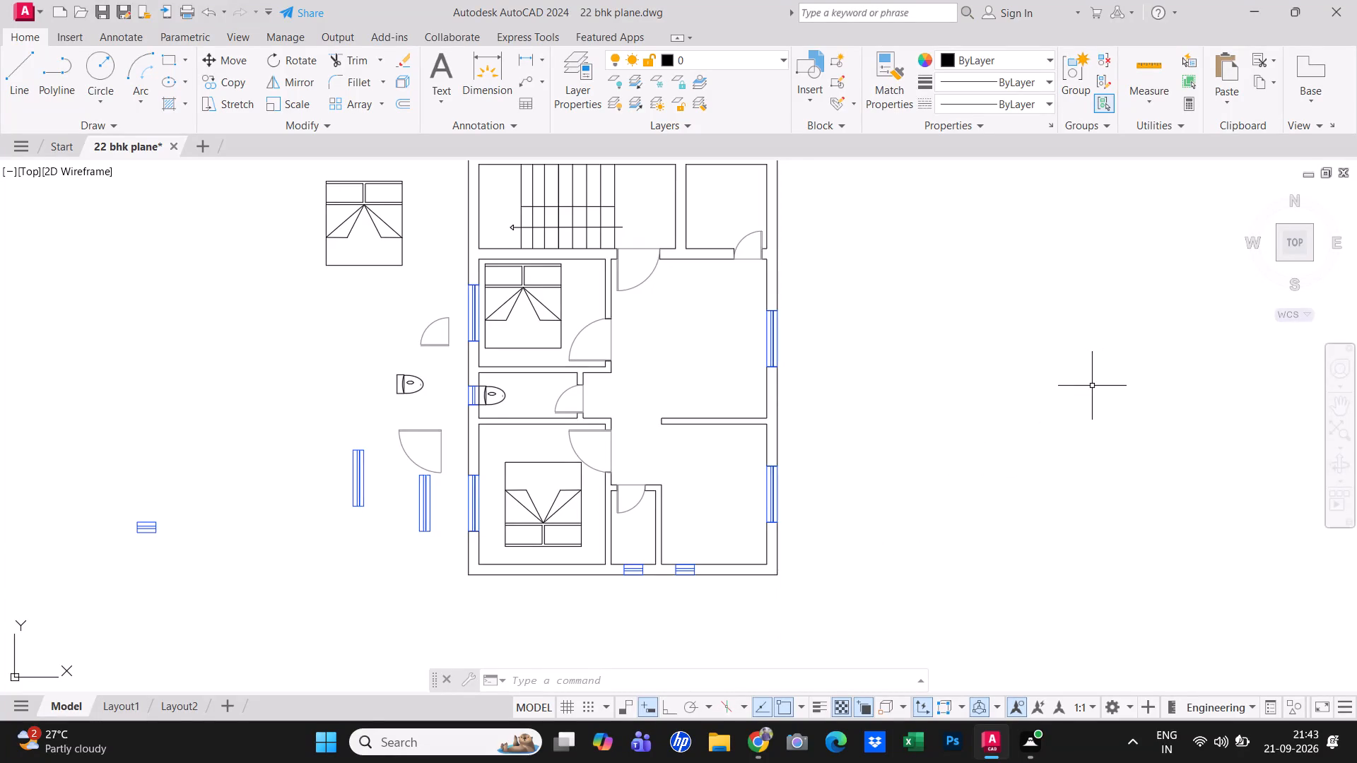
Quick-measure the southwest bedroom and the bed in it.
scroll(1092, 386, "up", 1)
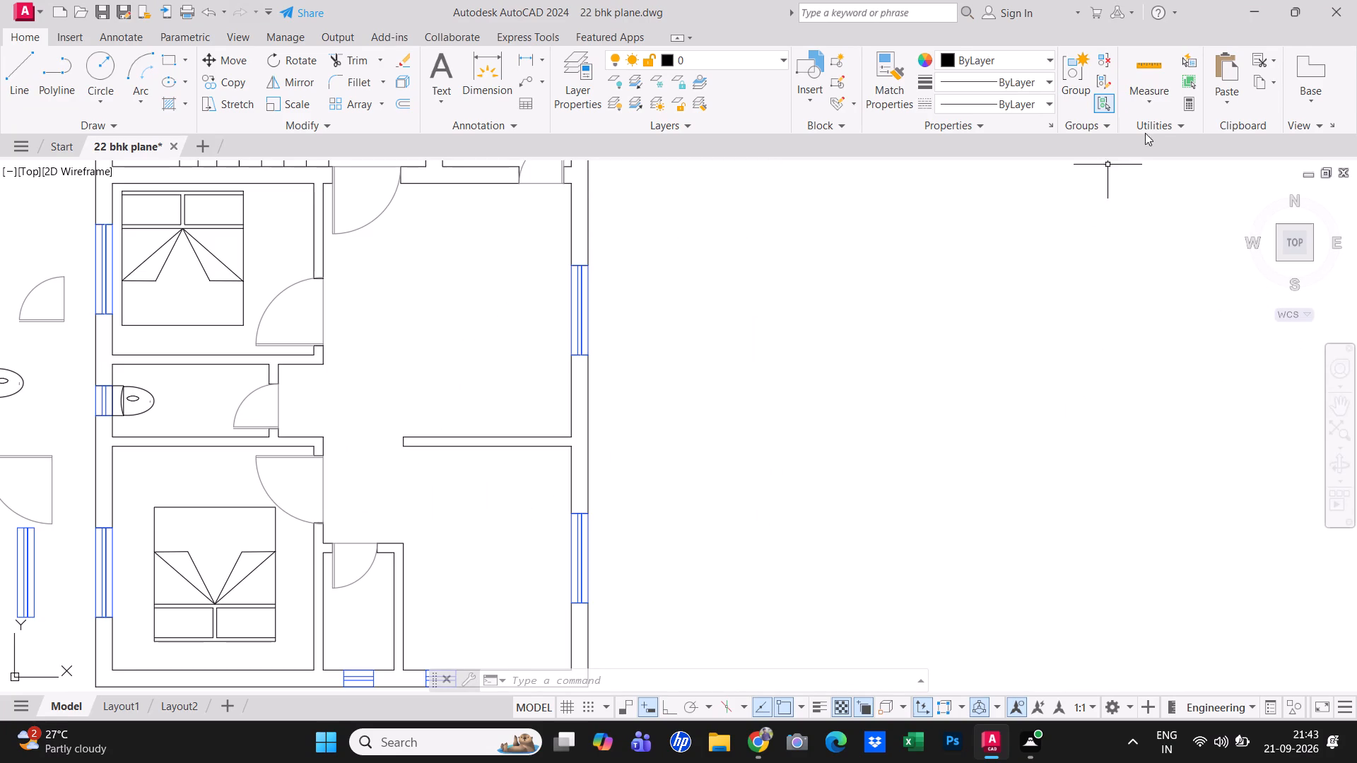
left_click(1162, 76)
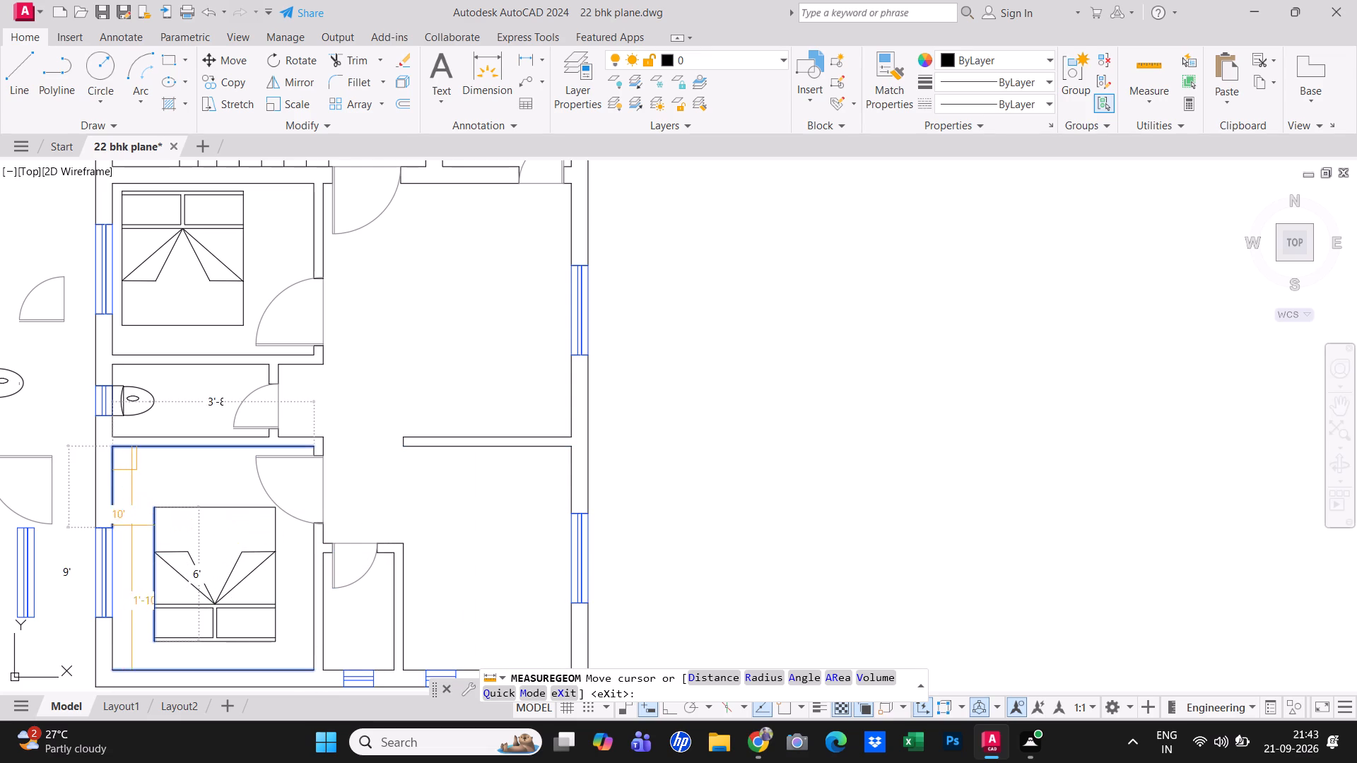
key("Escape")
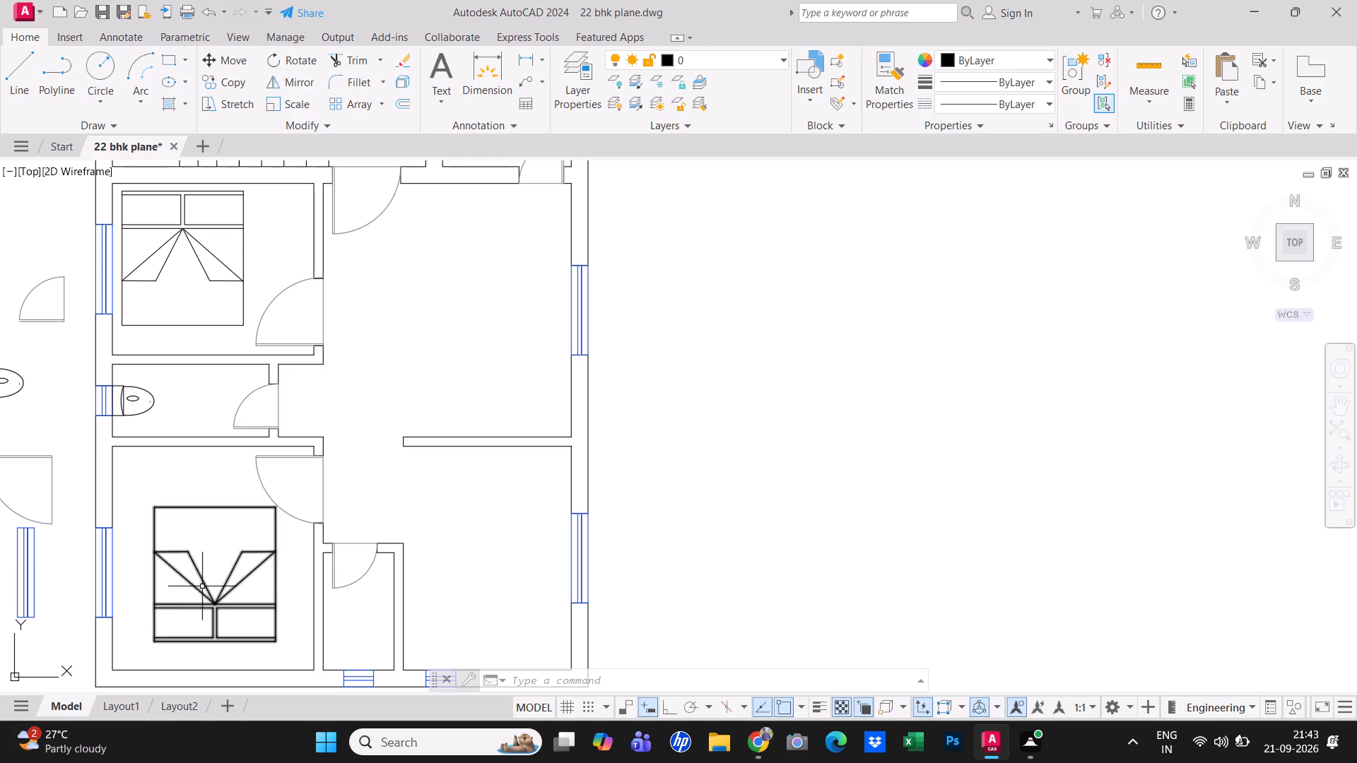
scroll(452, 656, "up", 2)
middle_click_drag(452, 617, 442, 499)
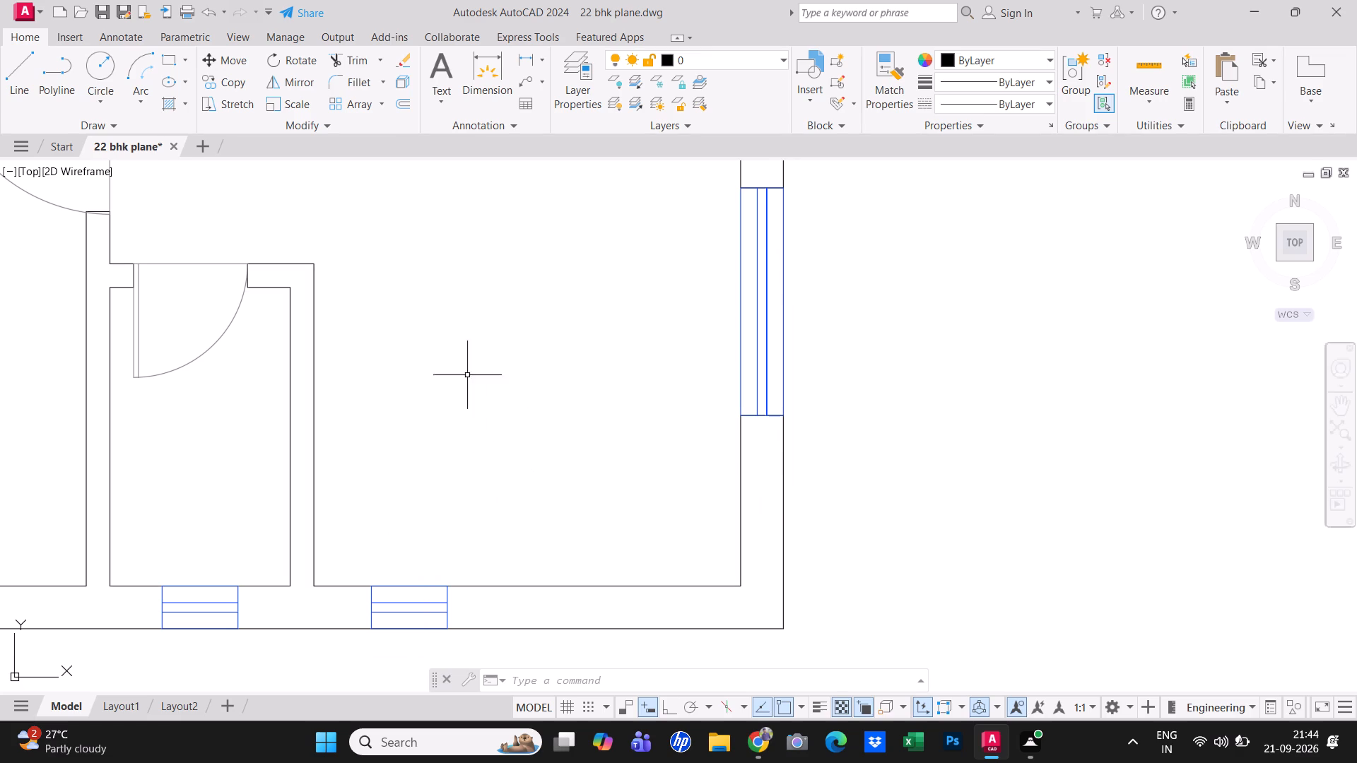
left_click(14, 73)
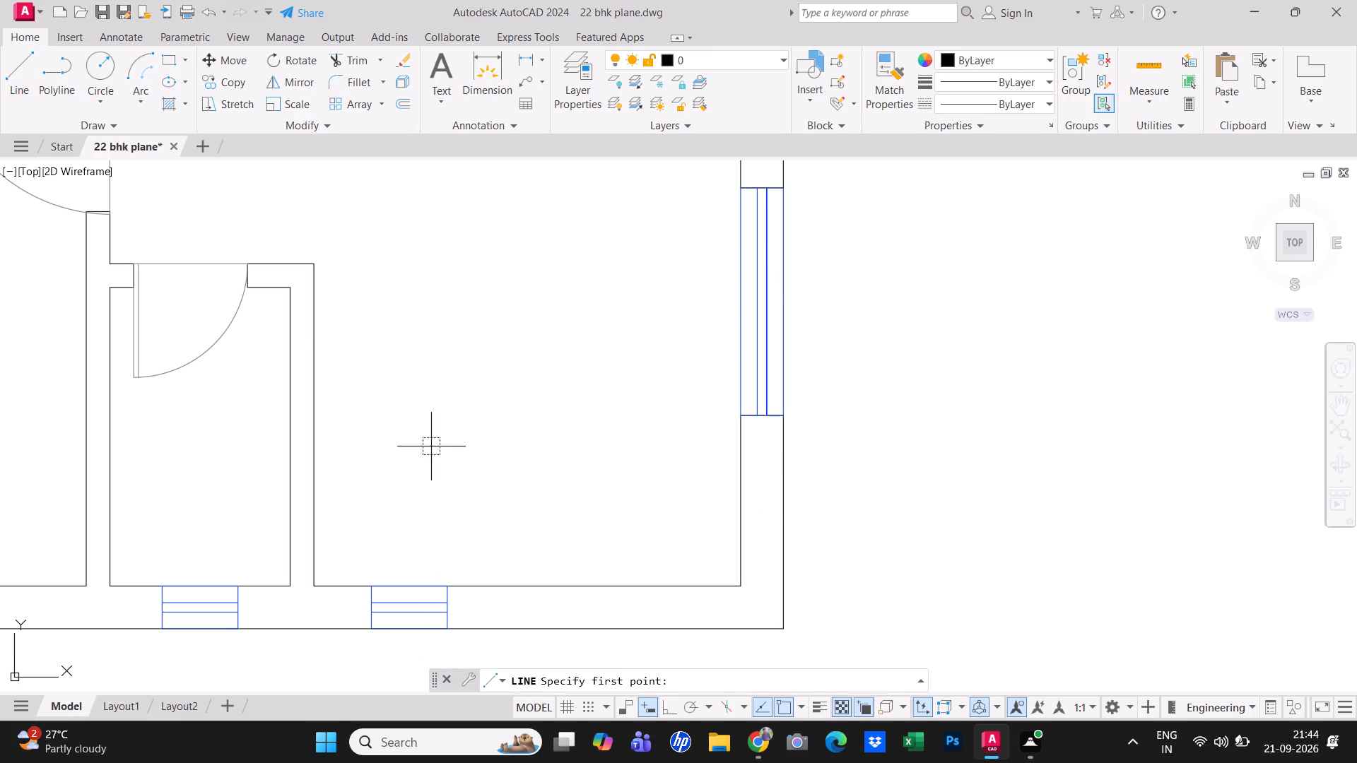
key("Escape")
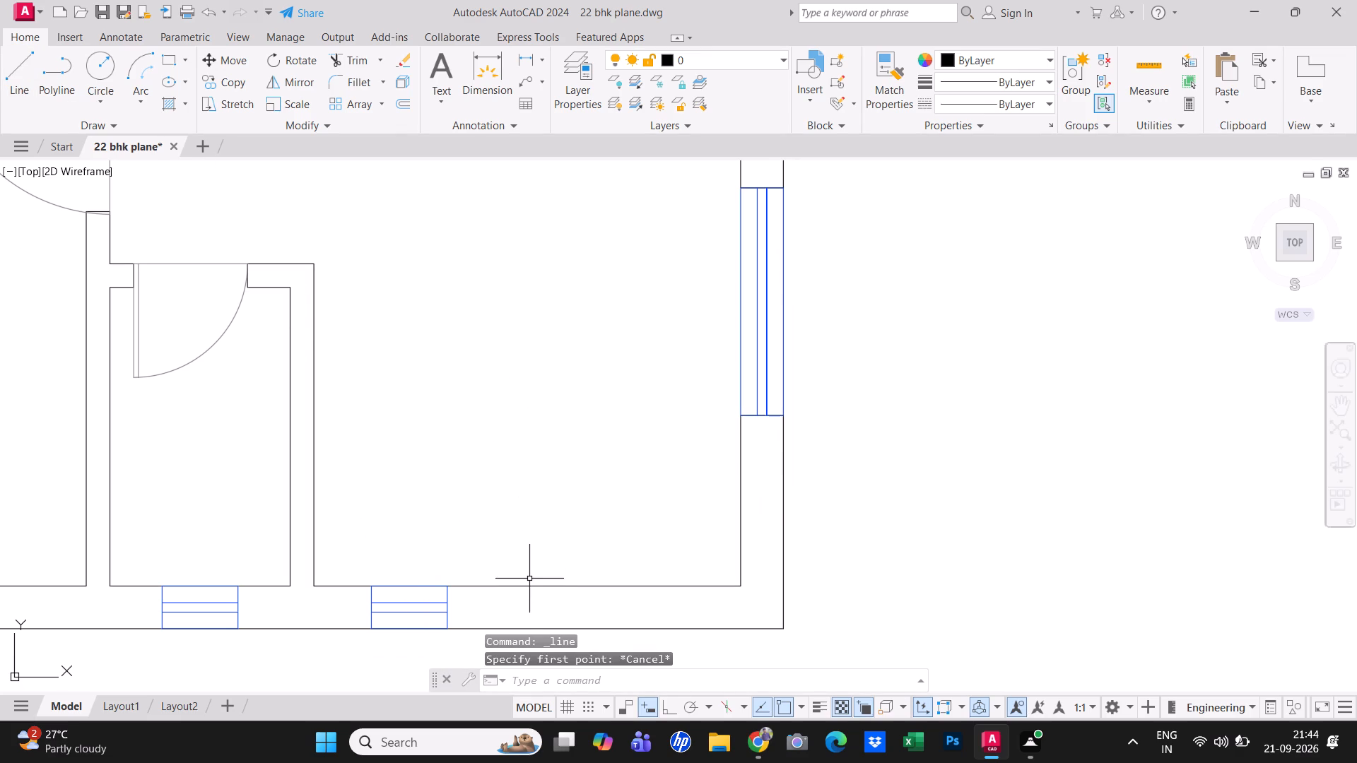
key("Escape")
Offset the south wall's inner face in the southeast room 2' north into the room, using the Through option.
key("o")
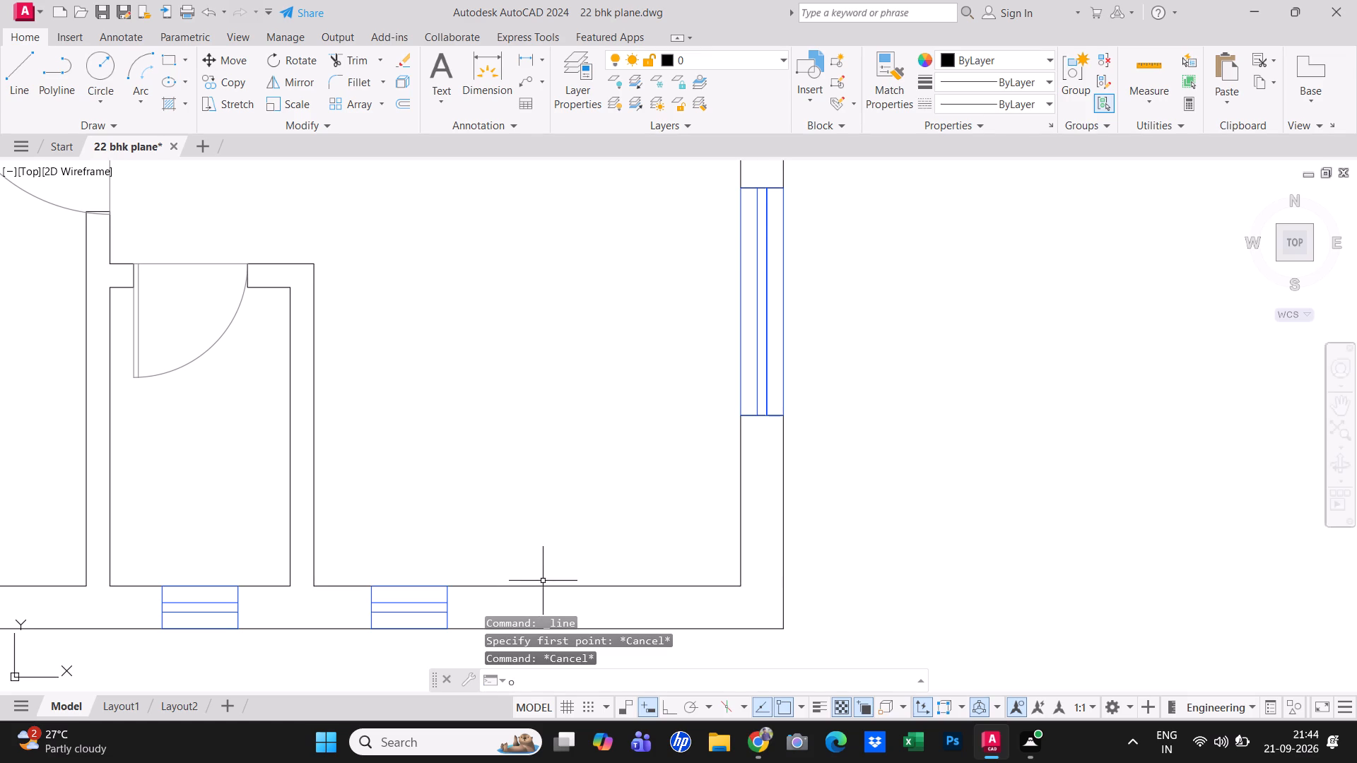
key("space")
type("t")
key("space")
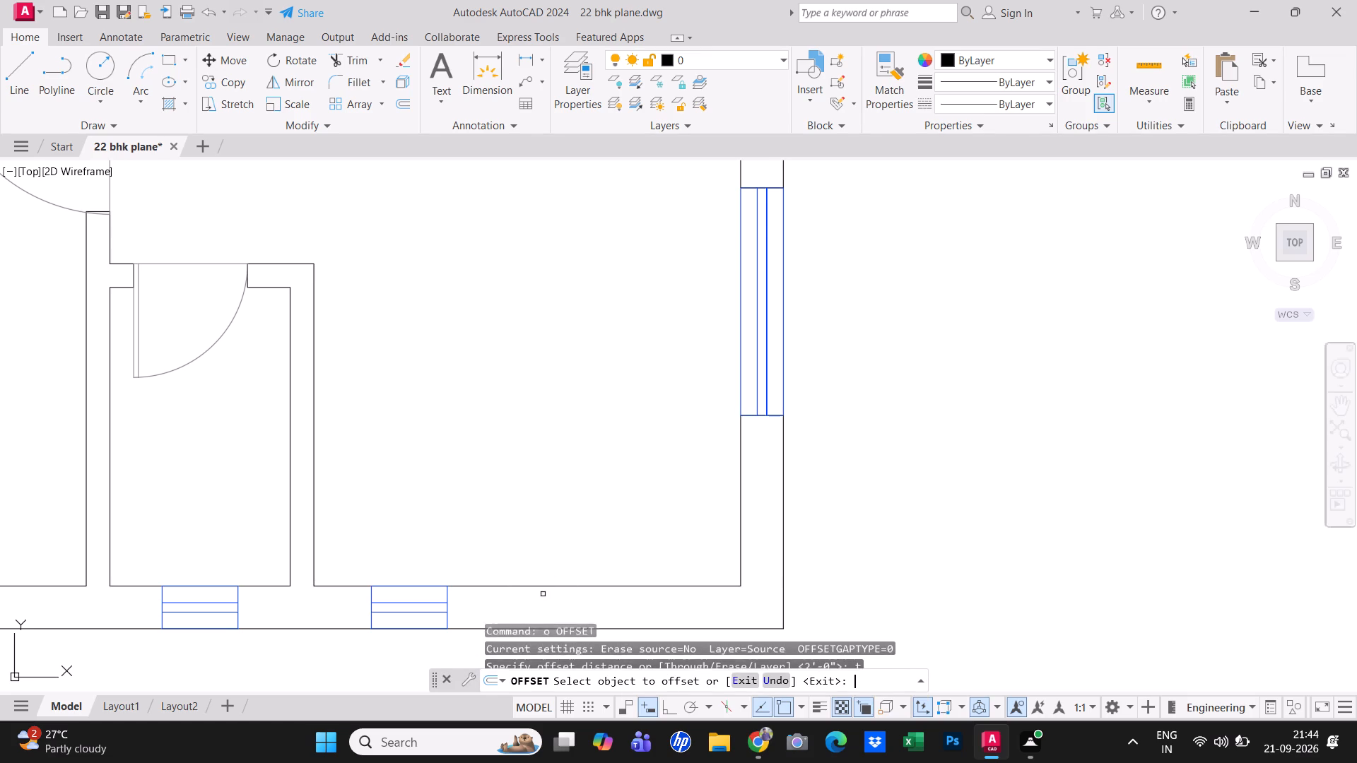
left_click(553, 586)
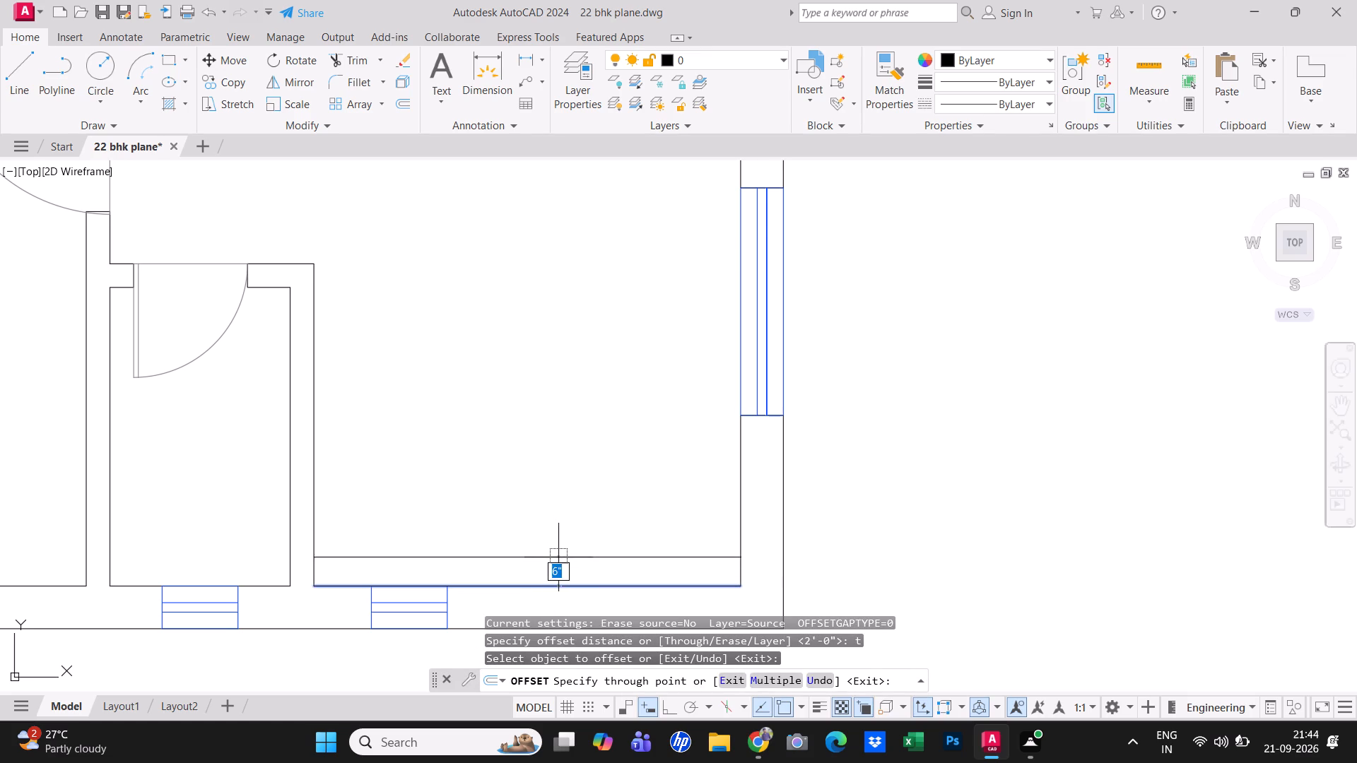
type("2'")
key("Return")
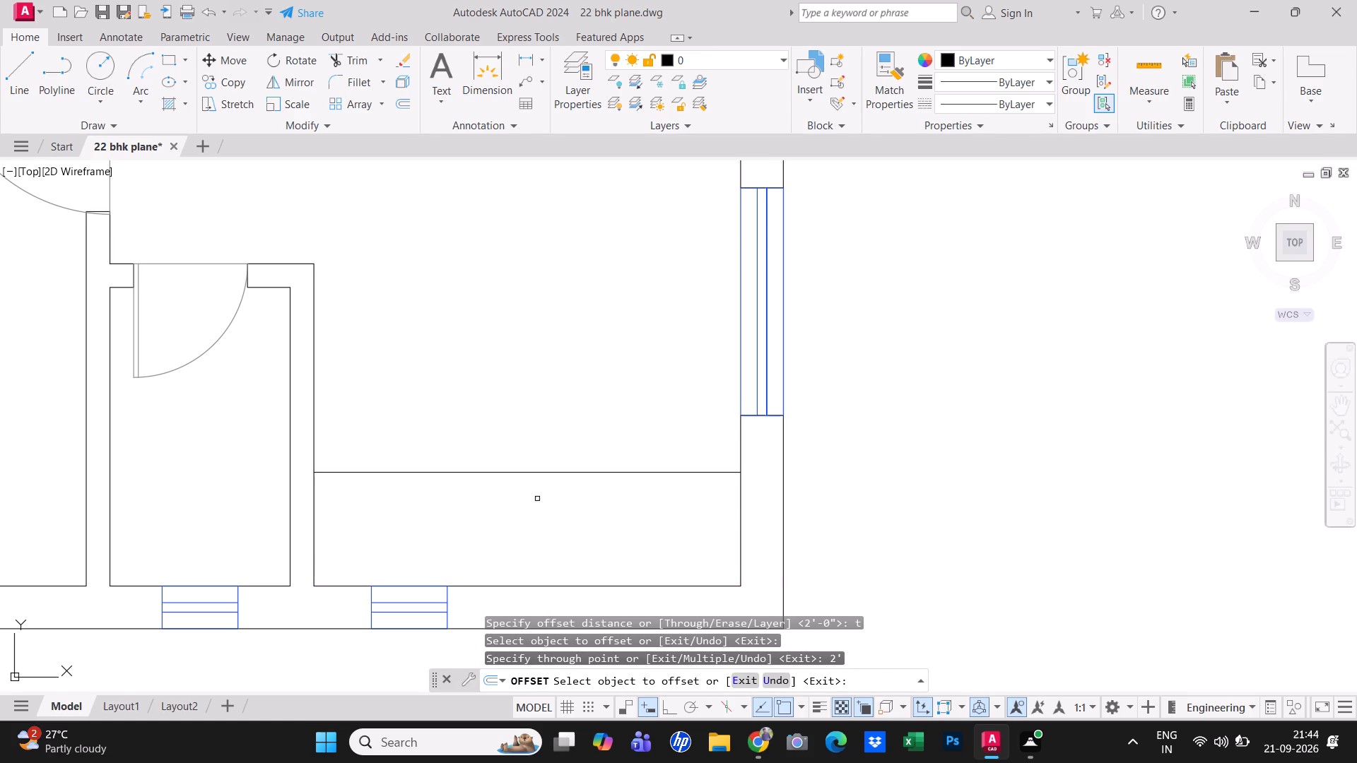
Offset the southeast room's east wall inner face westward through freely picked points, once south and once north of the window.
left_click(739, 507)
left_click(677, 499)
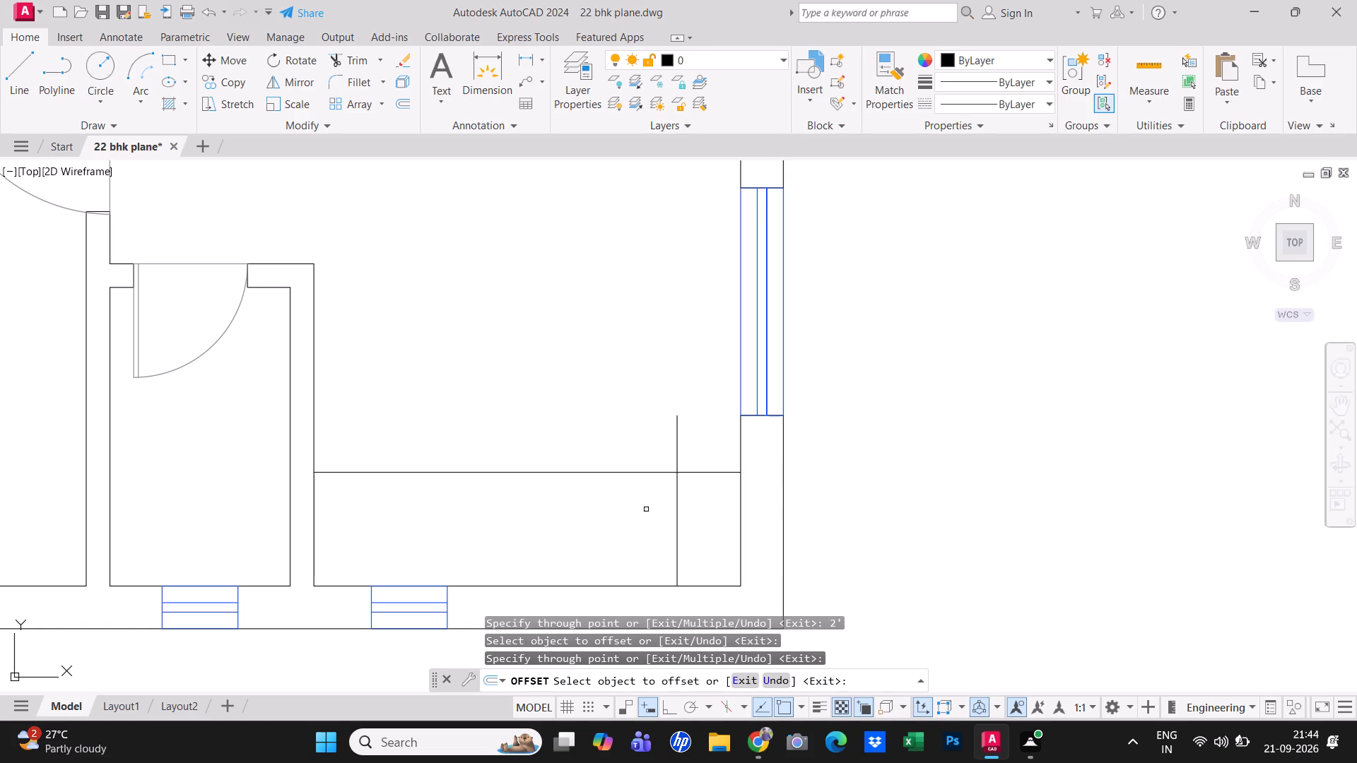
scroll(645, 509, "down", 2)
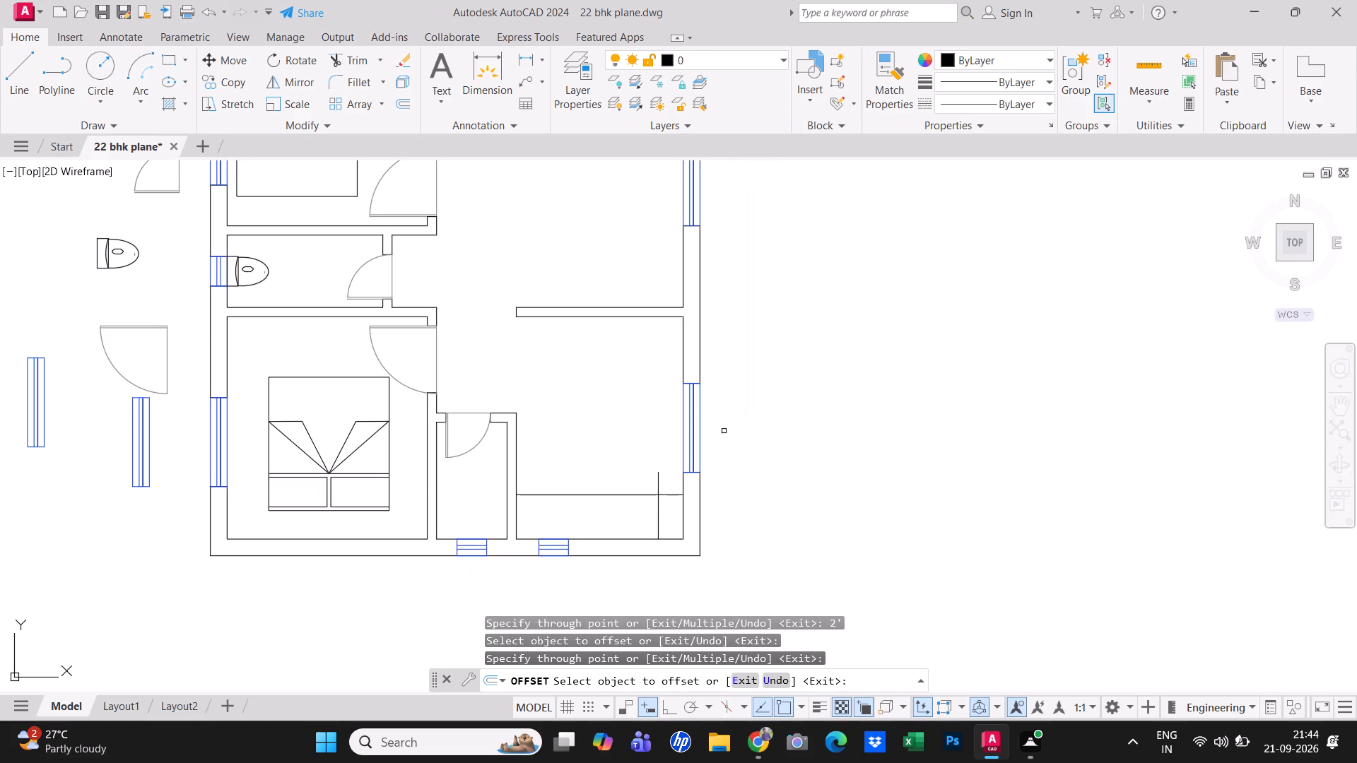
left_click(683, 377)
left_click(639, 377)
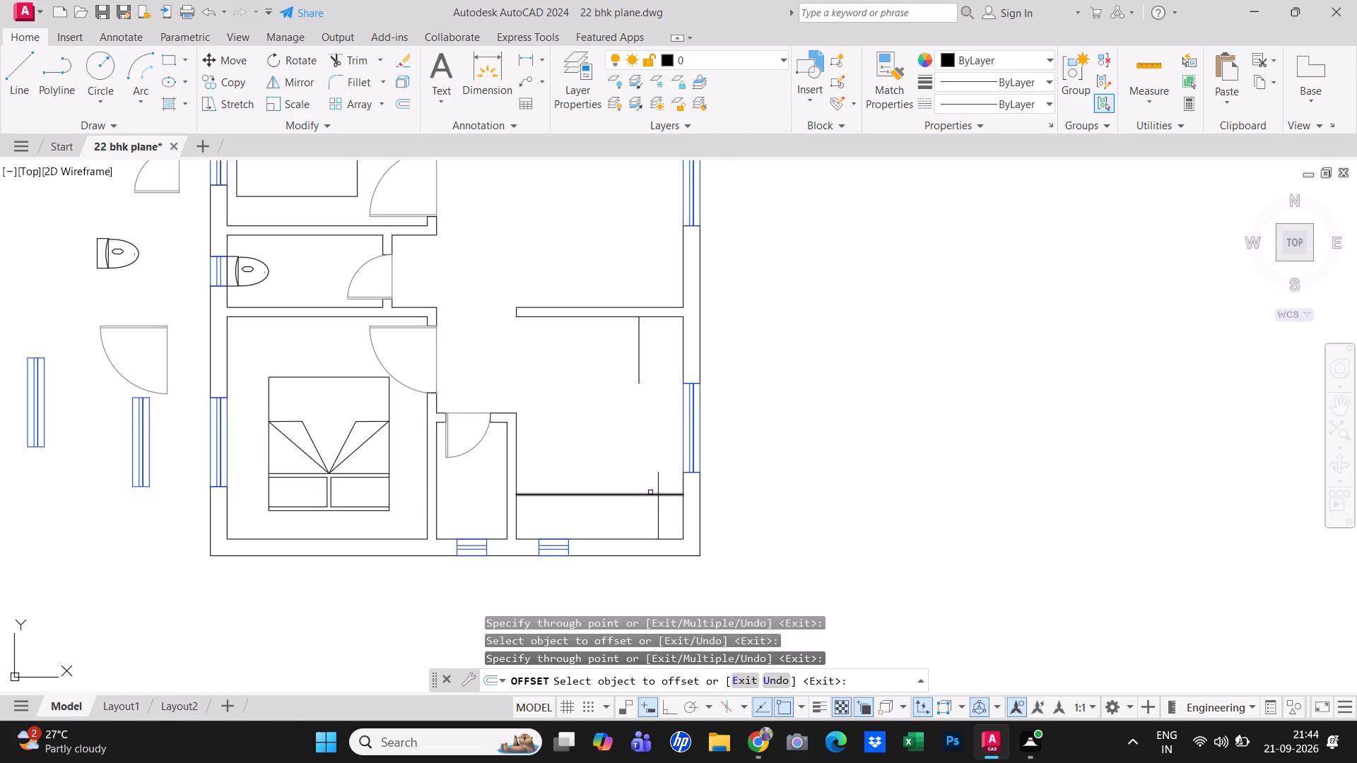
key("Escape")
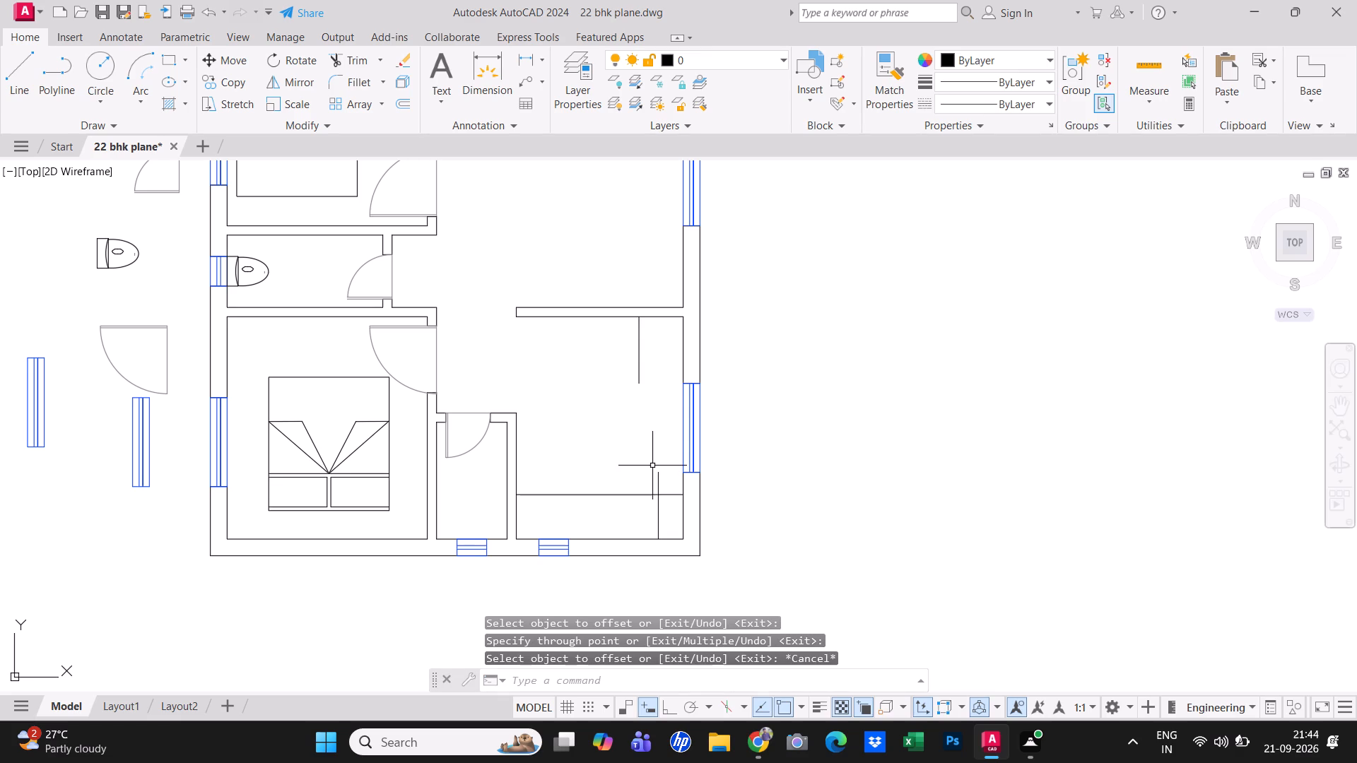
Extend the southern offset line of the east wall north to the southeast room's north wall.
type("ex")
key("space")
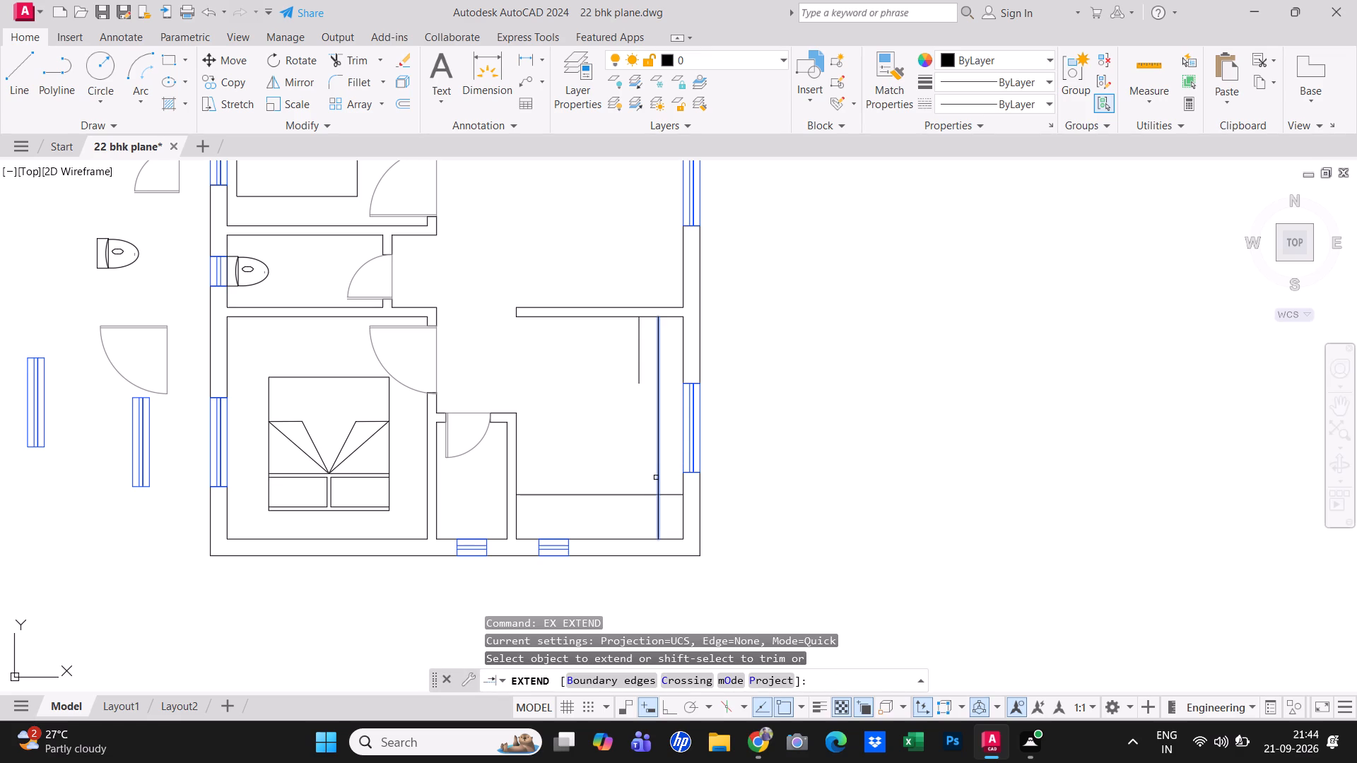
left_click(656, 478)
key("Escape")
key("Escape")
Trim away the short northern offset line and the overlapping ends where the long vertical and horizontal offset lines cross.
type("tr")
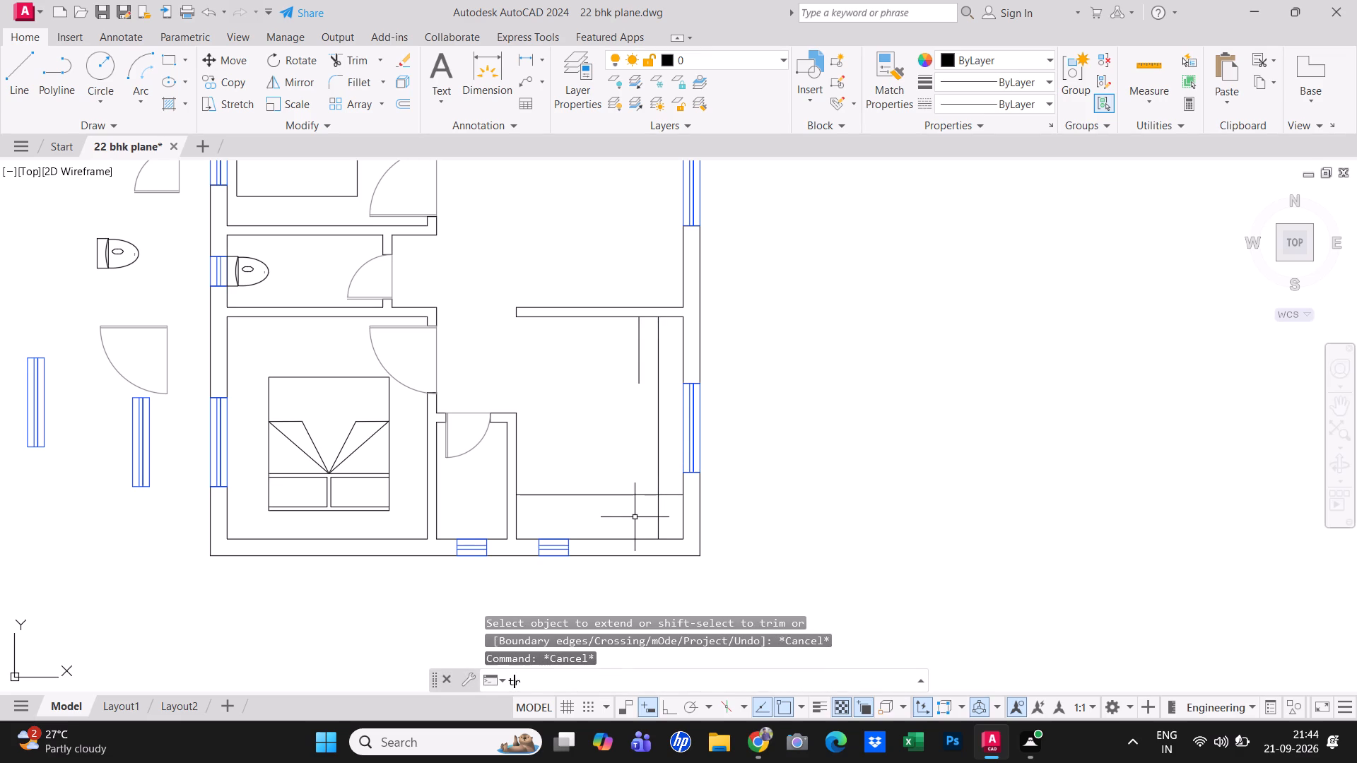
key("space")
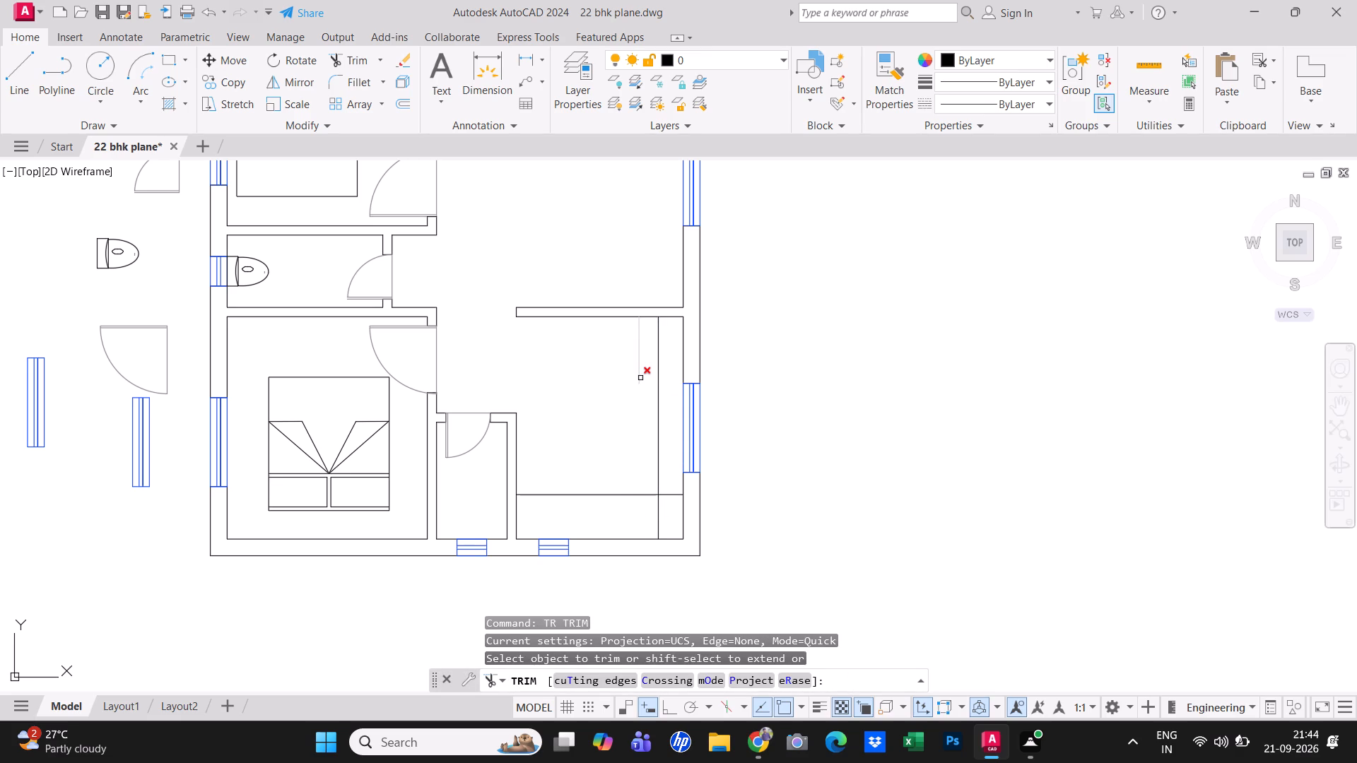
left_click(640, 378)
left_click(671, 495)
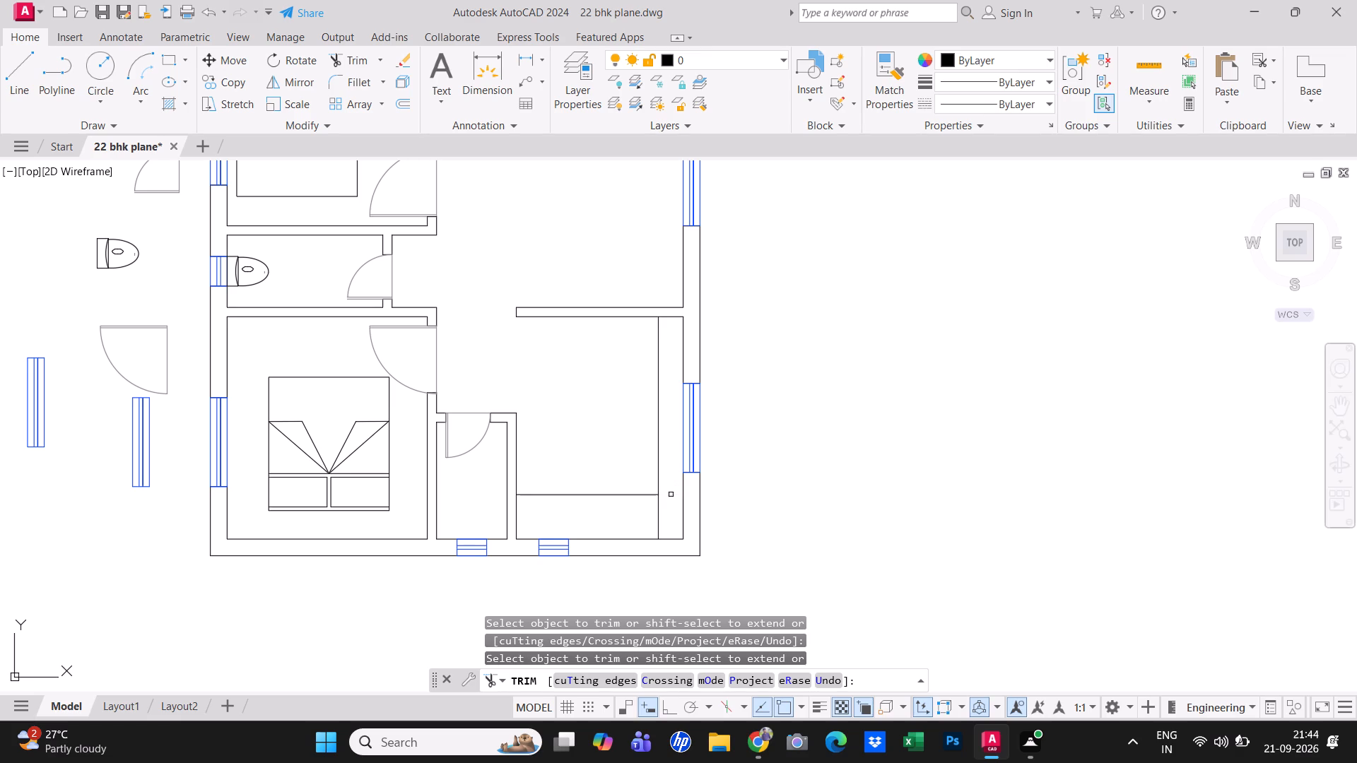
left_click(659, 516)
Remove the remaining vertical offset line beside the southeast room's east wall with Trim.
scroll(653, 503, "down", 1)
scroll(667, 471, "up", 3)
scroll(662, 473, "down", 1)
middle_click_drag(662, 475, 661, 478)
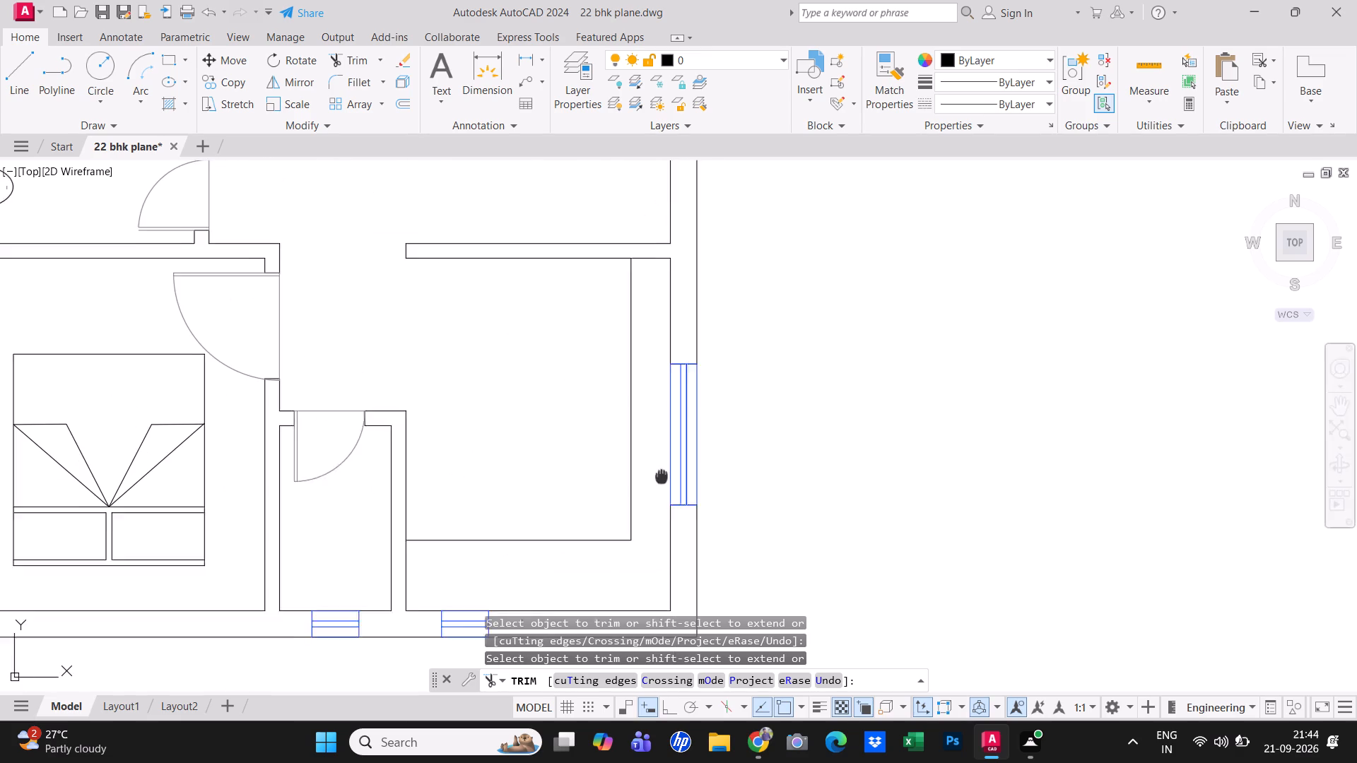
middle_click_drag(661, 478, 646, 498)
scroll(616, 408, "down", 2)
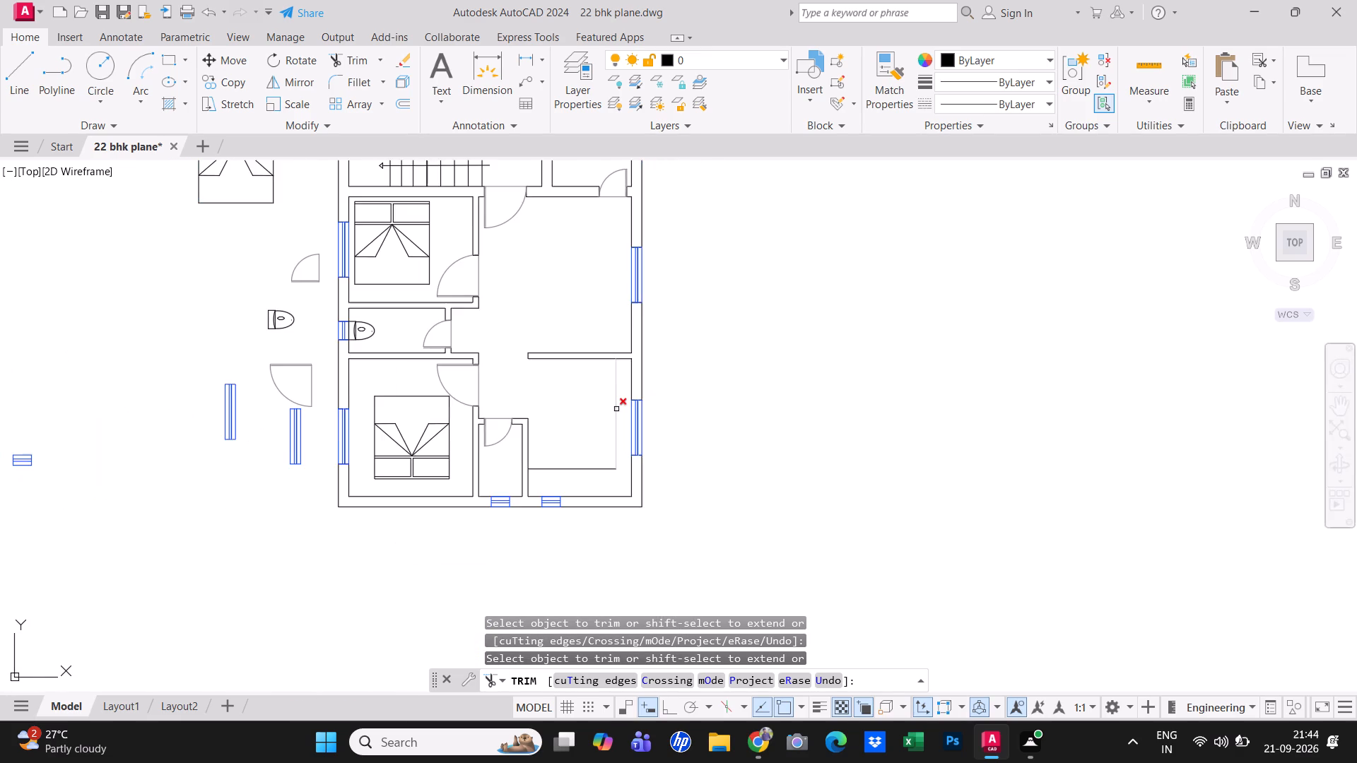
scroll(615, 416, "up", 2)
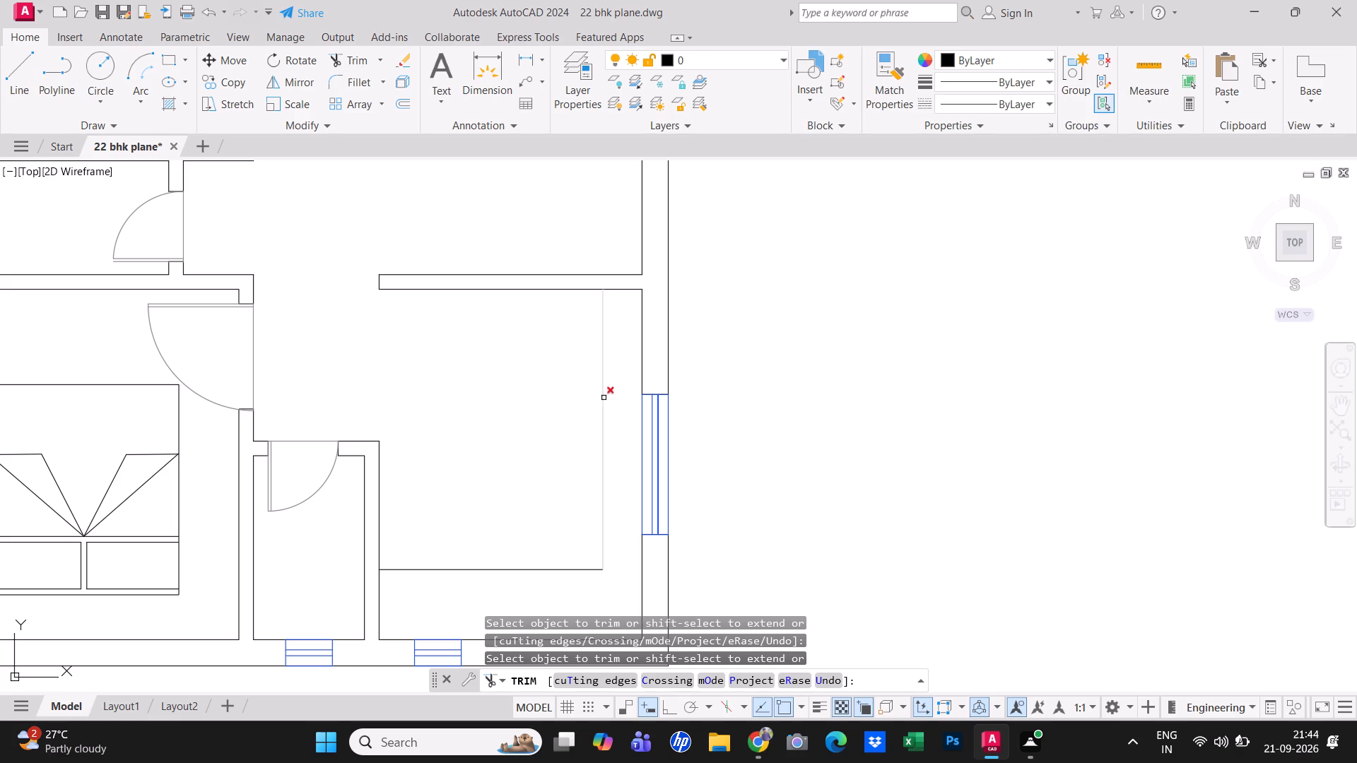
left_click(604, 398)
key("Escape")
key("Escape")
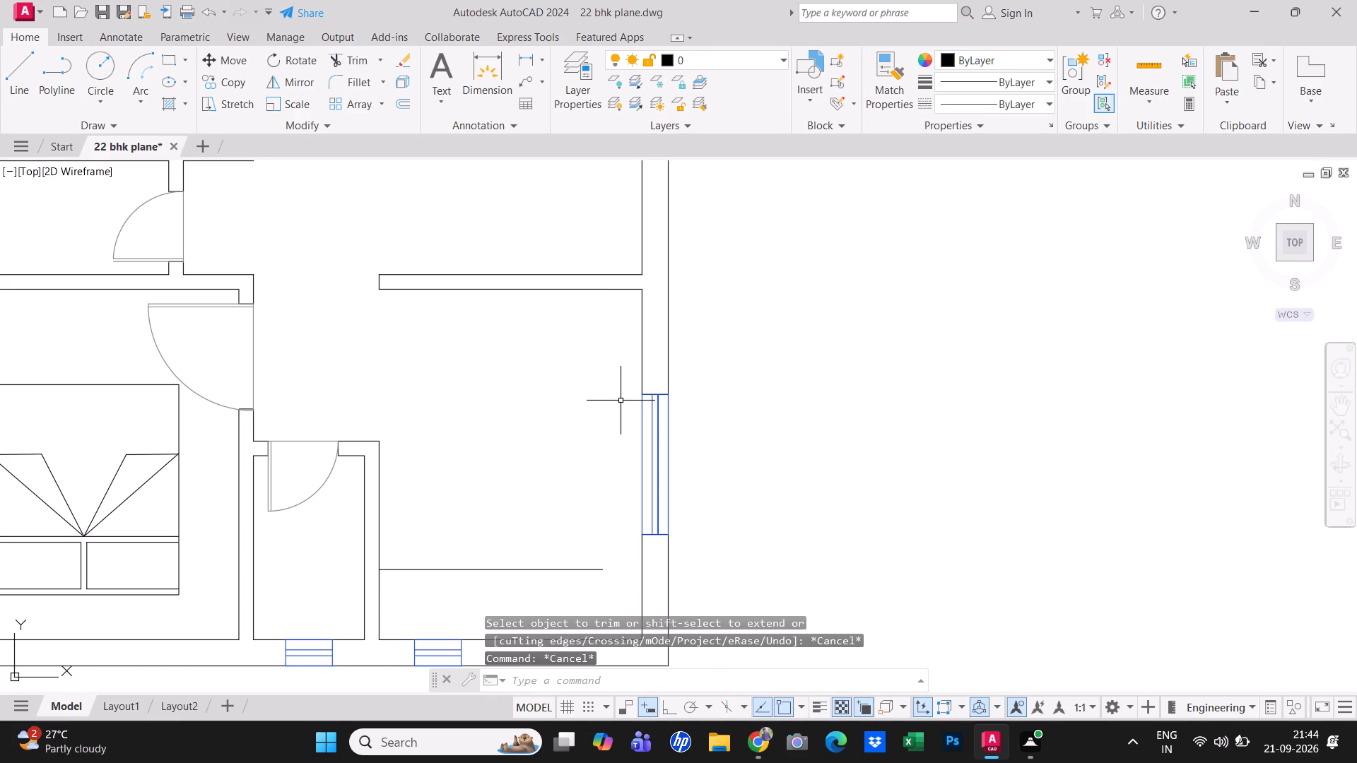
Offset the southeast room's east wall inner face north of the window 2' west into the room.
type("o")
key("space")
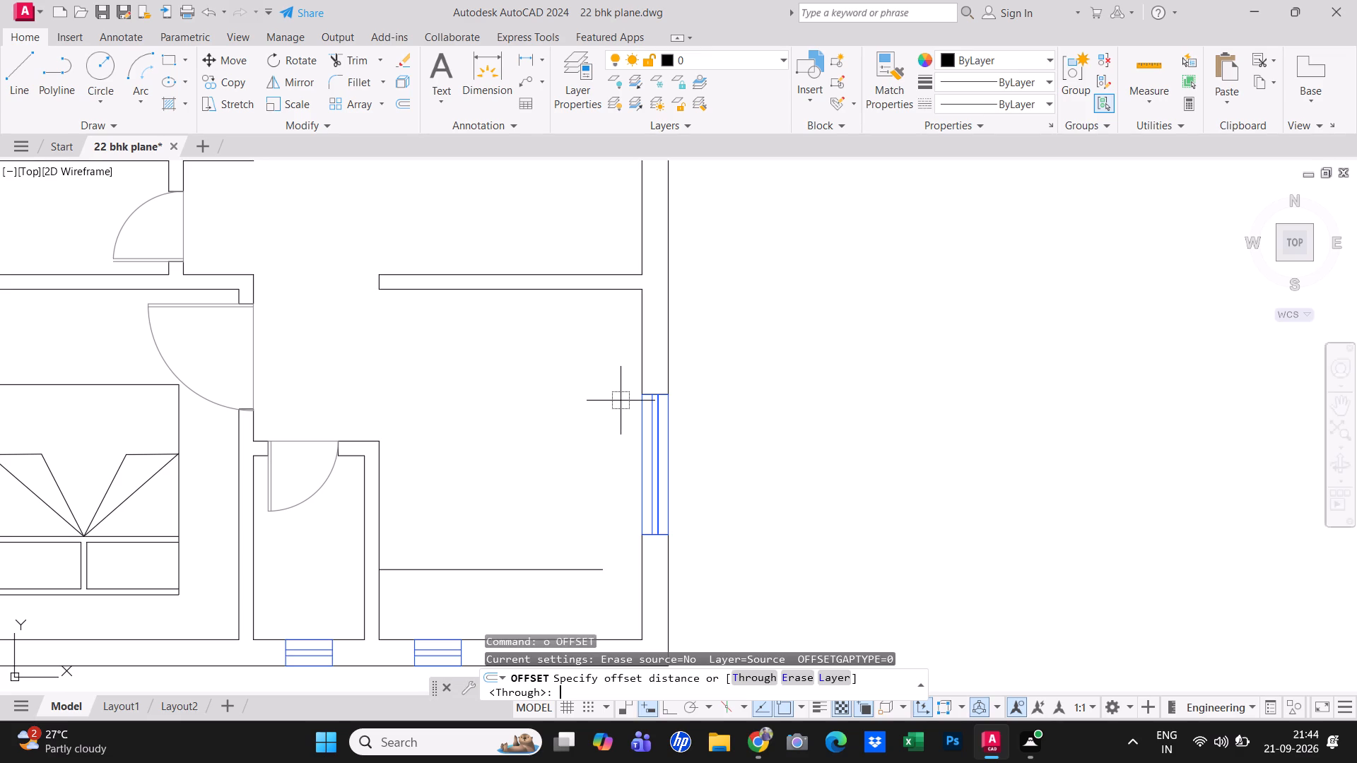
key("2")
key("apostrophe")
key("Return")
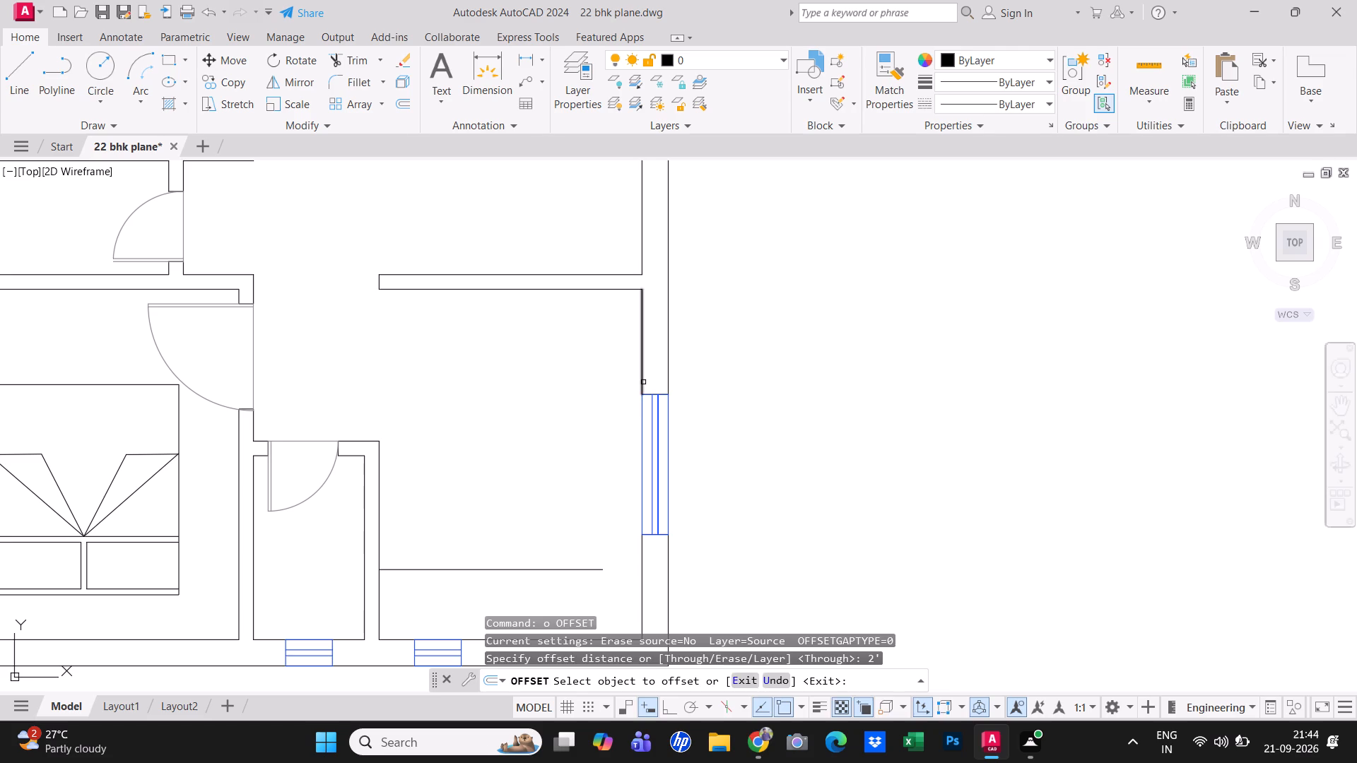
left_click(643, 382)
left_click(563, 379)
key("Escape")
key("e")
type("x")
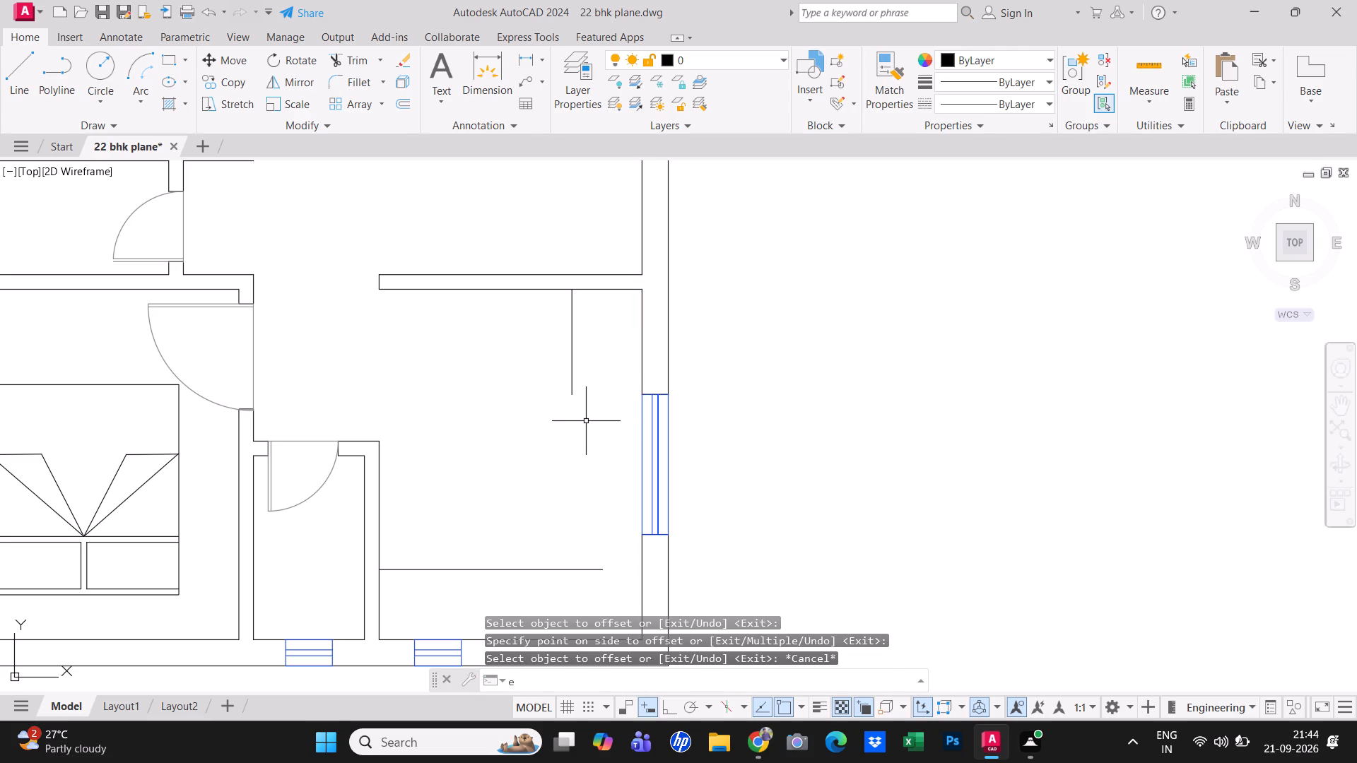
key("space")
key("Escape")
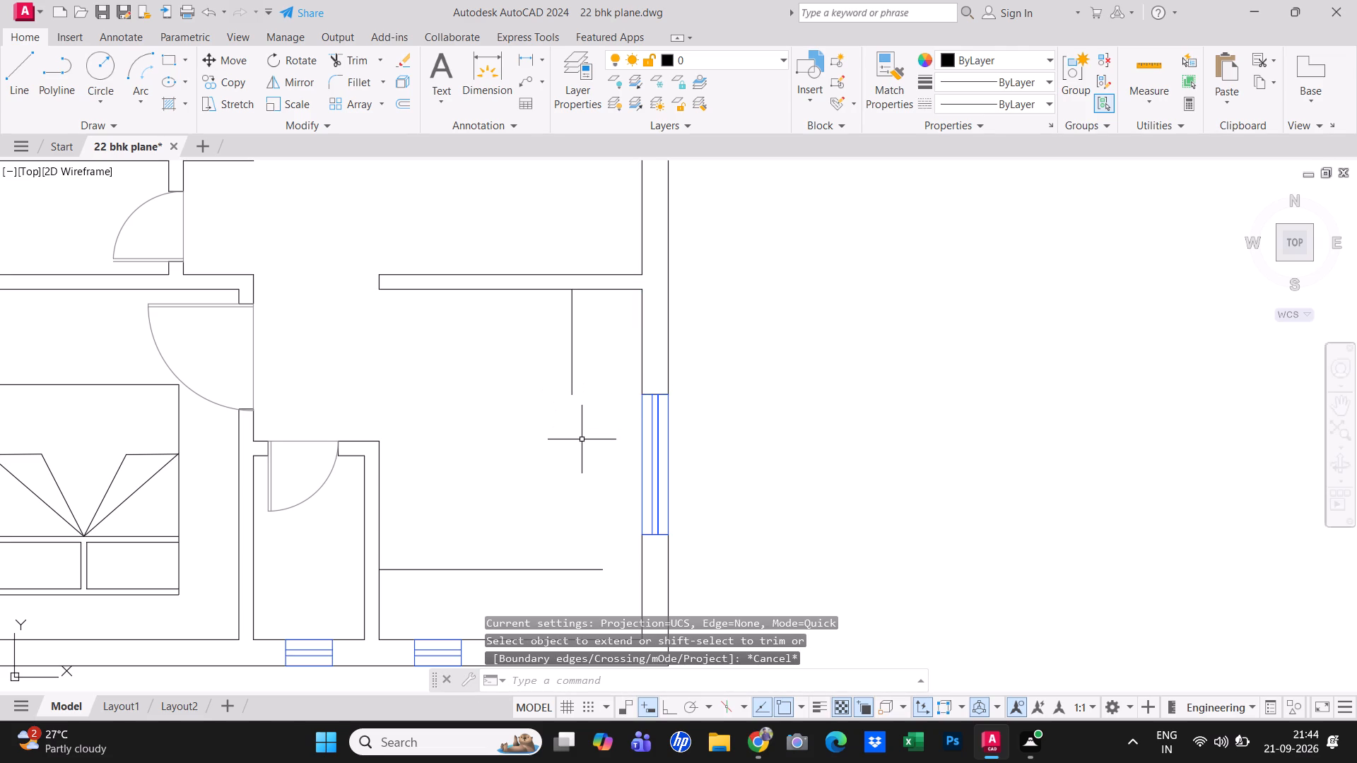
Fillet the vertical and horizontal offset lines in the southeast room so they meet in a sharp corner.
key("f")
key("space")
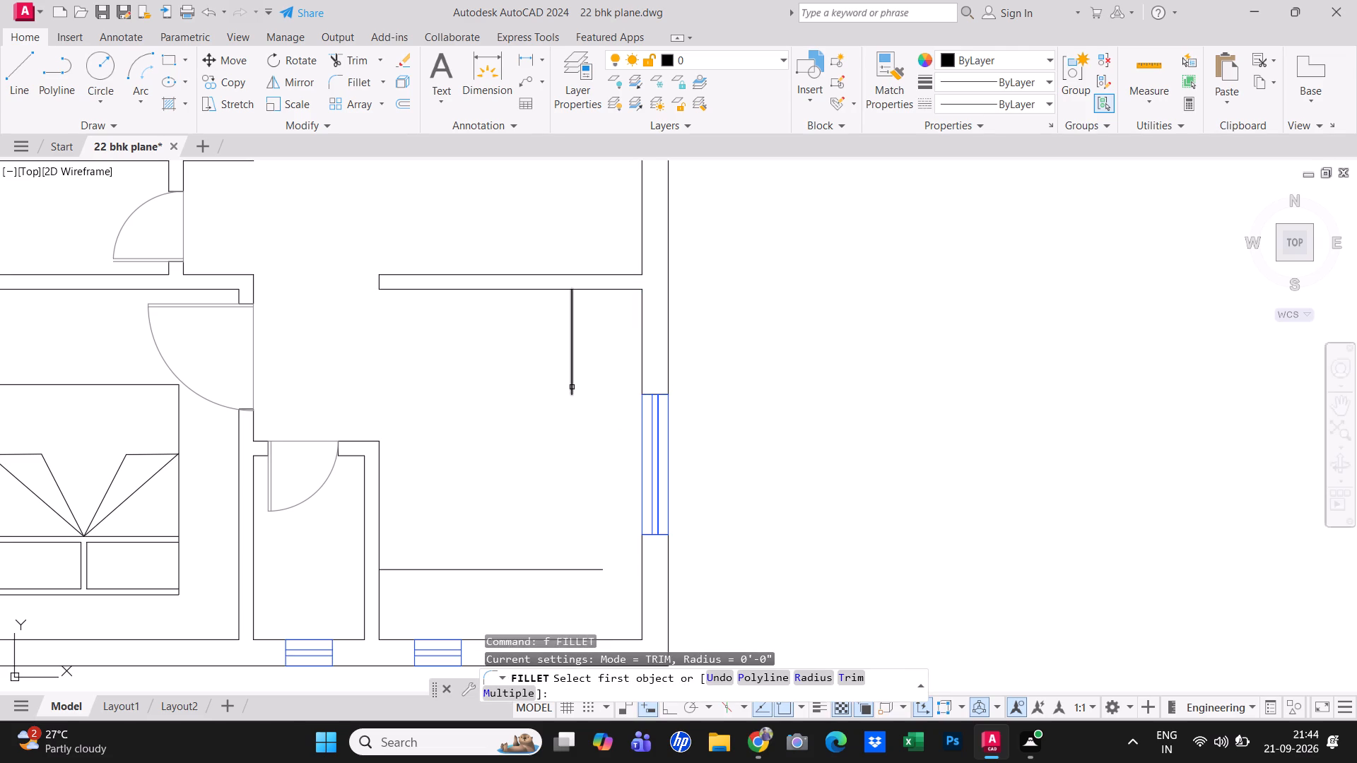
left_click(572, 387)
left_click(536, 570)
key("space")
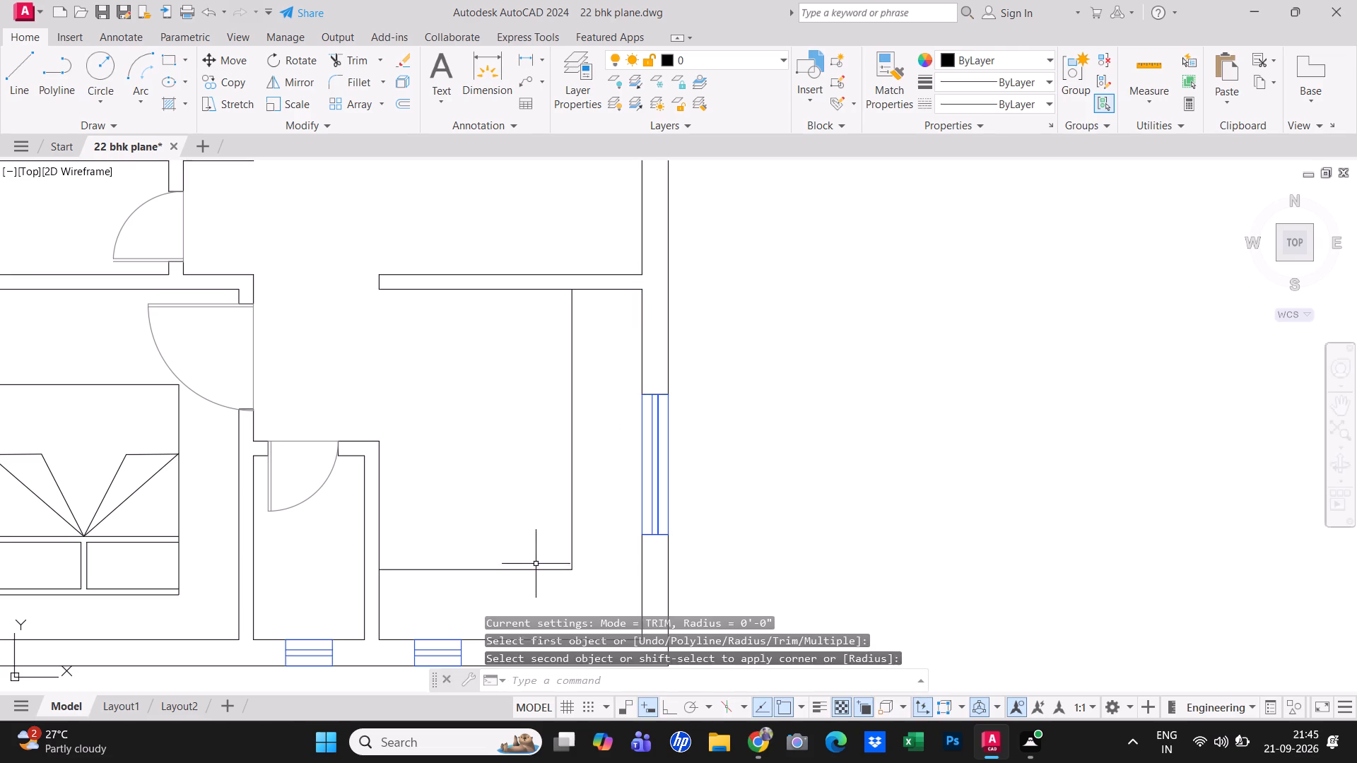
scroll(548, 557, "down", 2)
key("Escape")
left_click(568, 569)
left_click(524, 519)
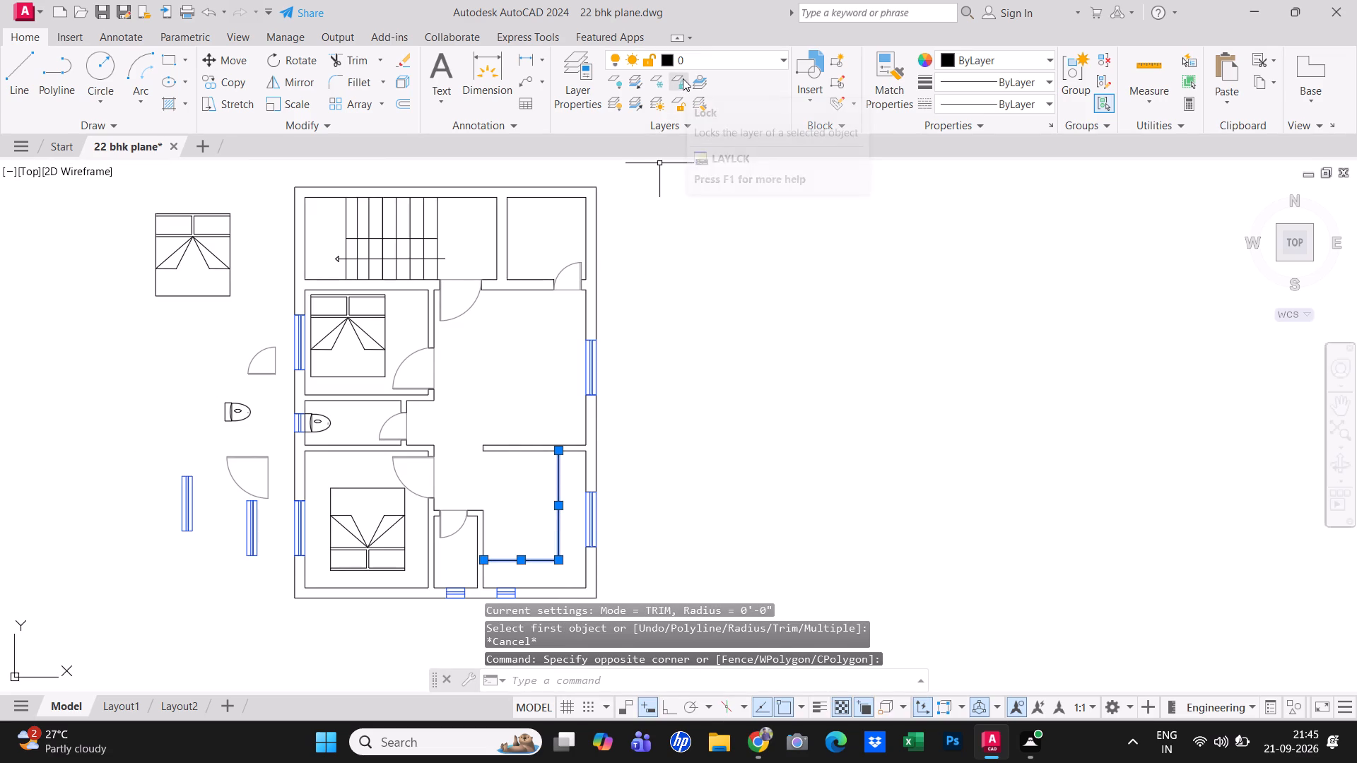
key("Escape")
Draw a 3' by 1'4" rectangle from lines, with Ortho on, near the west end of the counter's south leg.
middle_click_drag(646, 440, 637, 329)
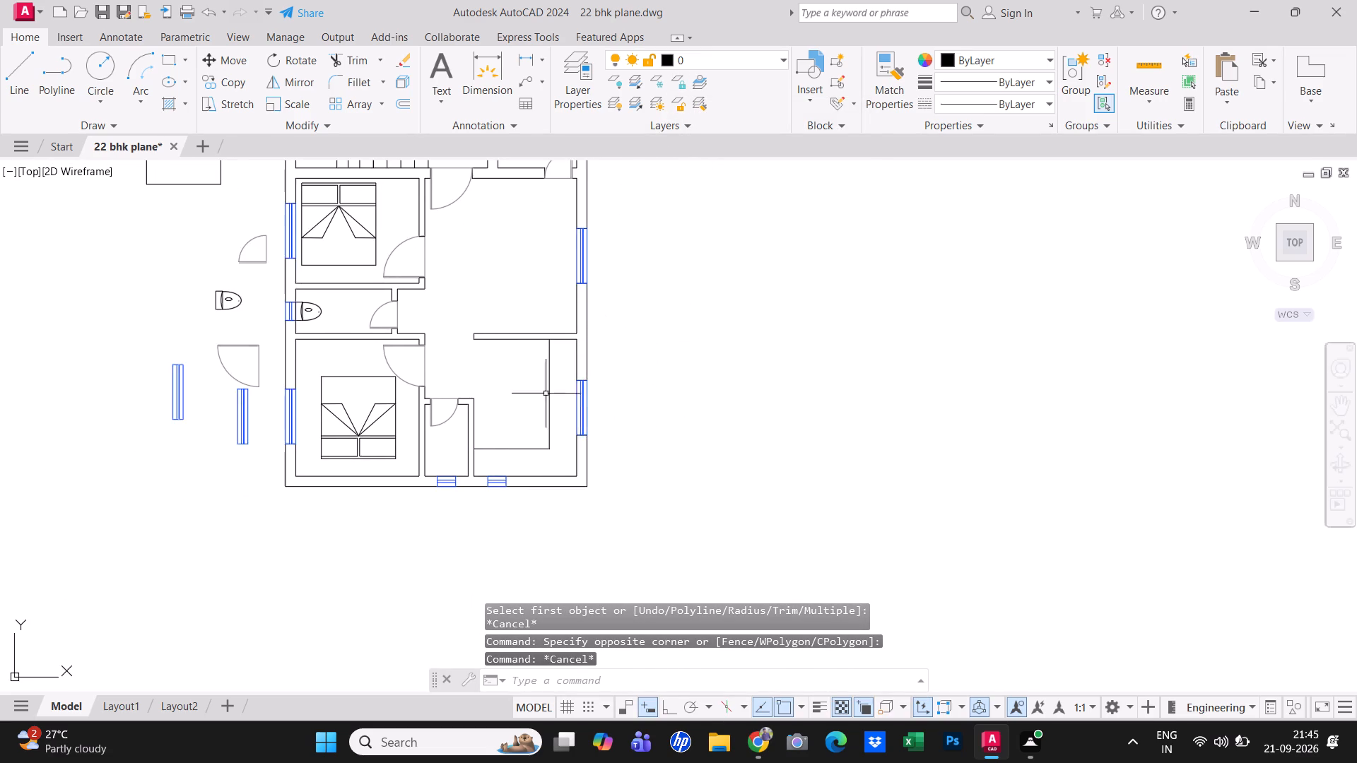
scroll(507, 466, "up", 3)
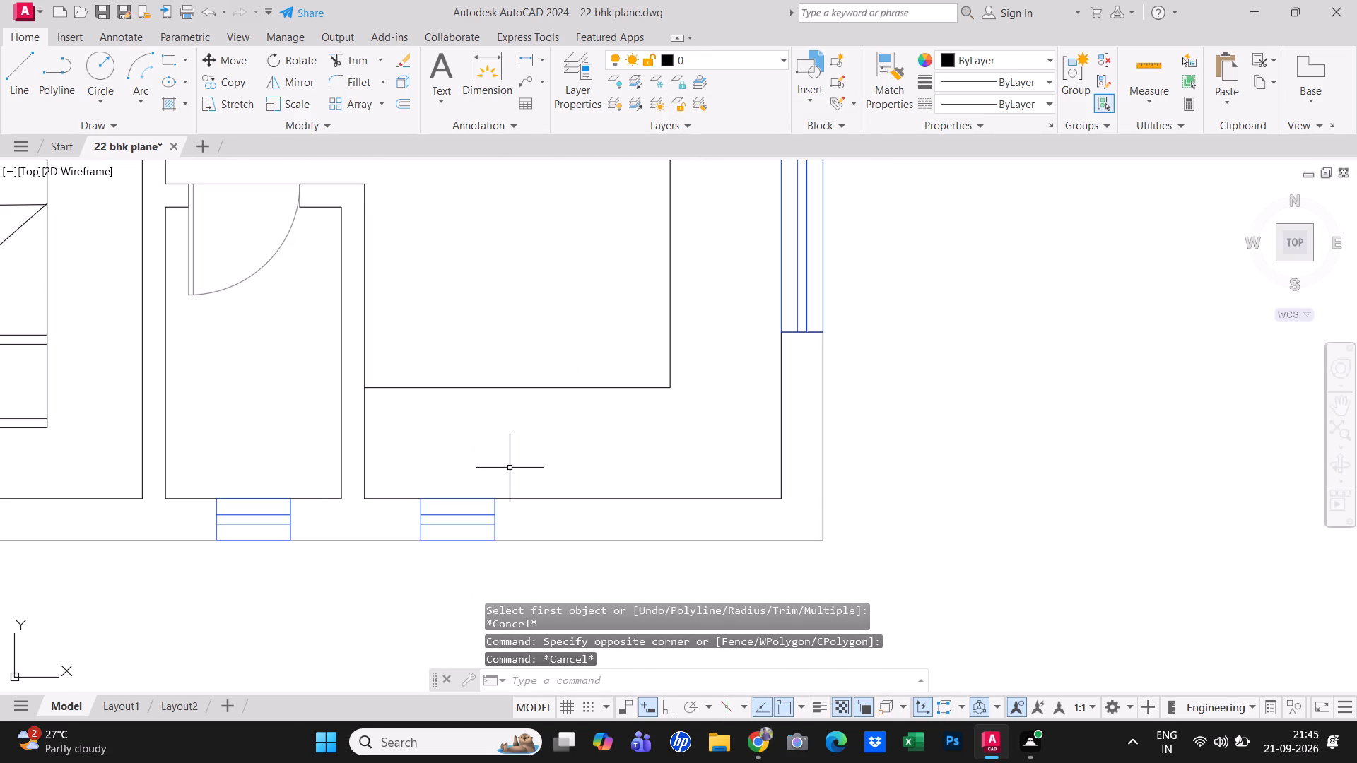
left_click(15, 67)
left_click(409, 405)
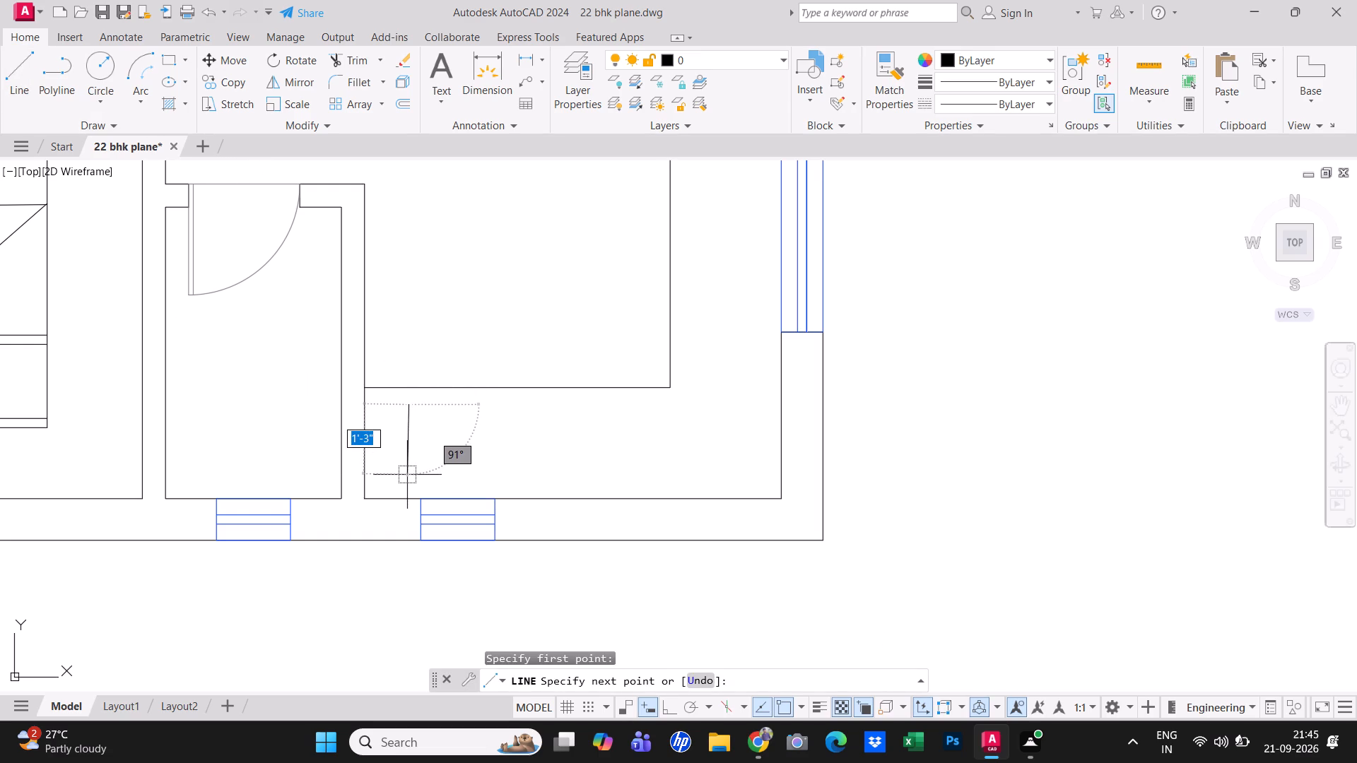
key("F8")
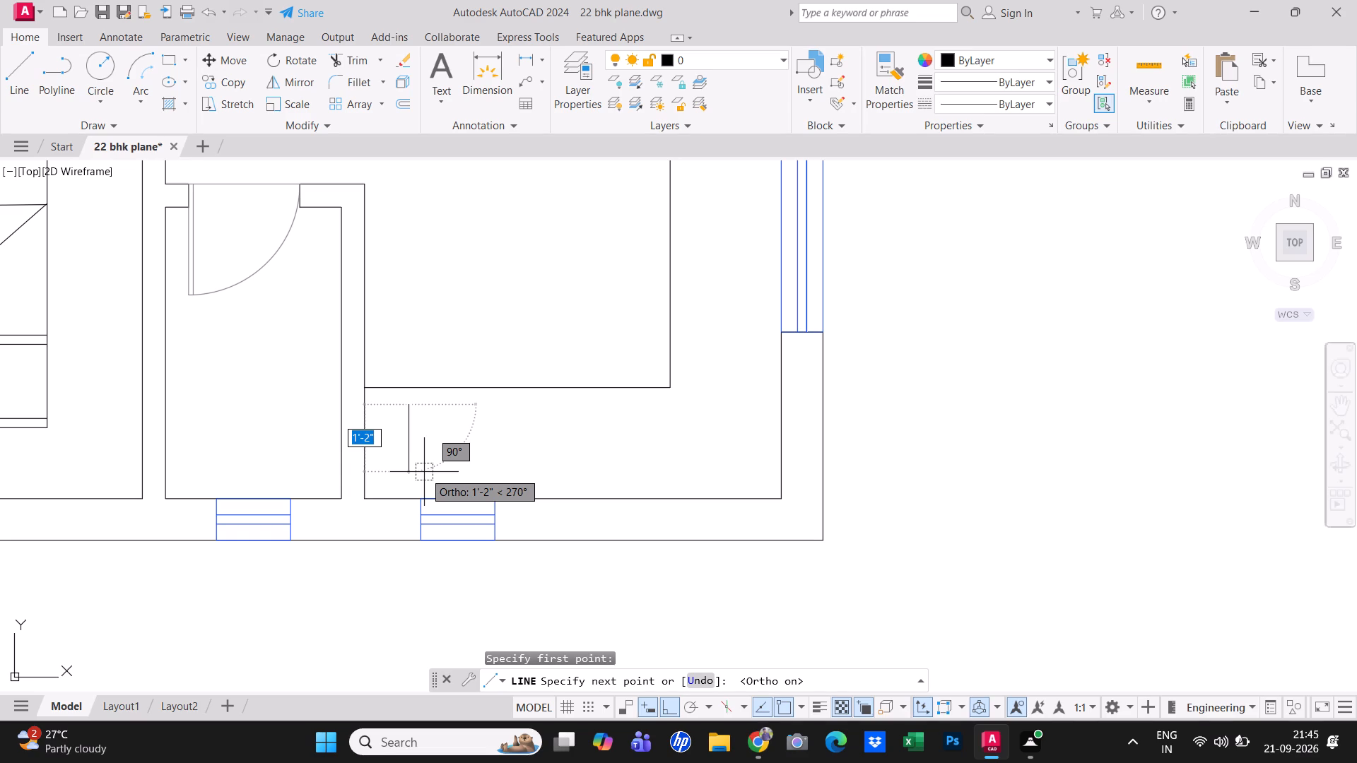
type("1'4\"")
key("Return")
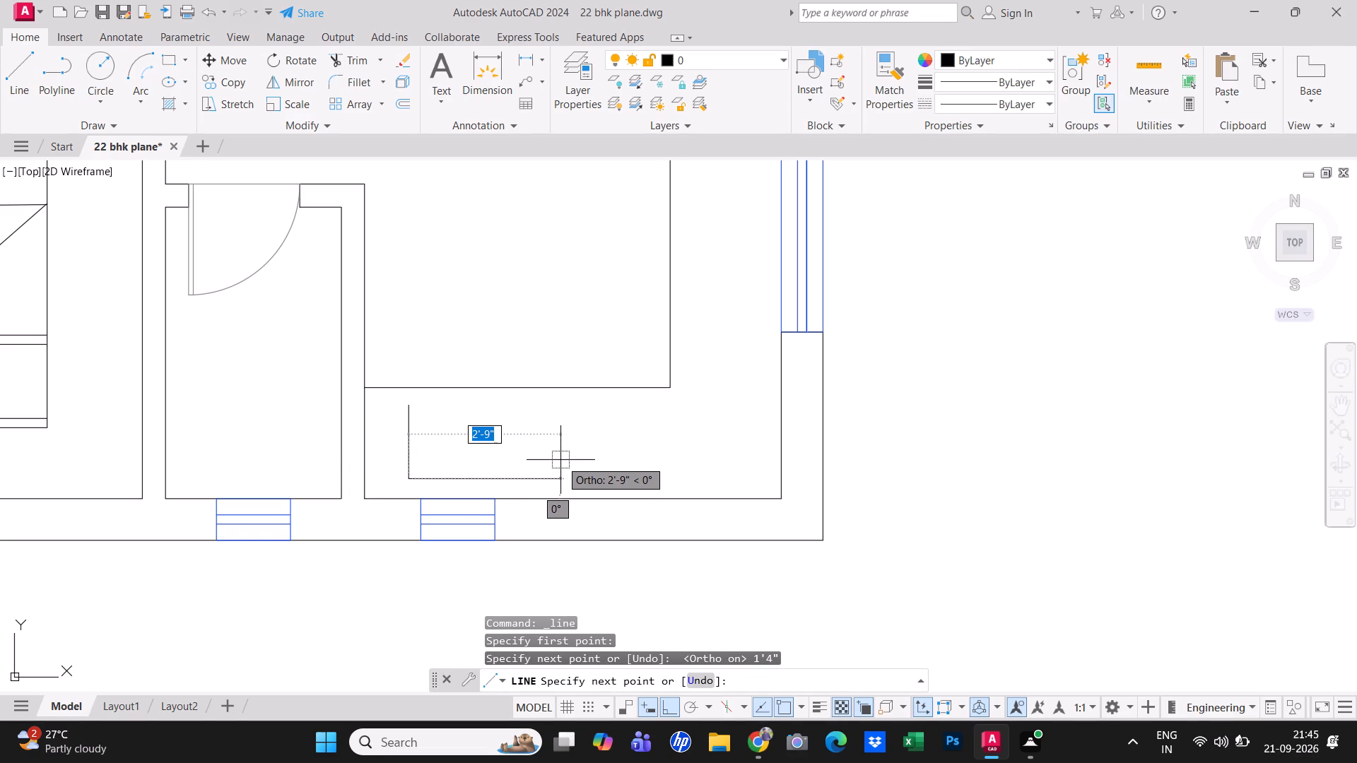
type("3'")
key("Return")
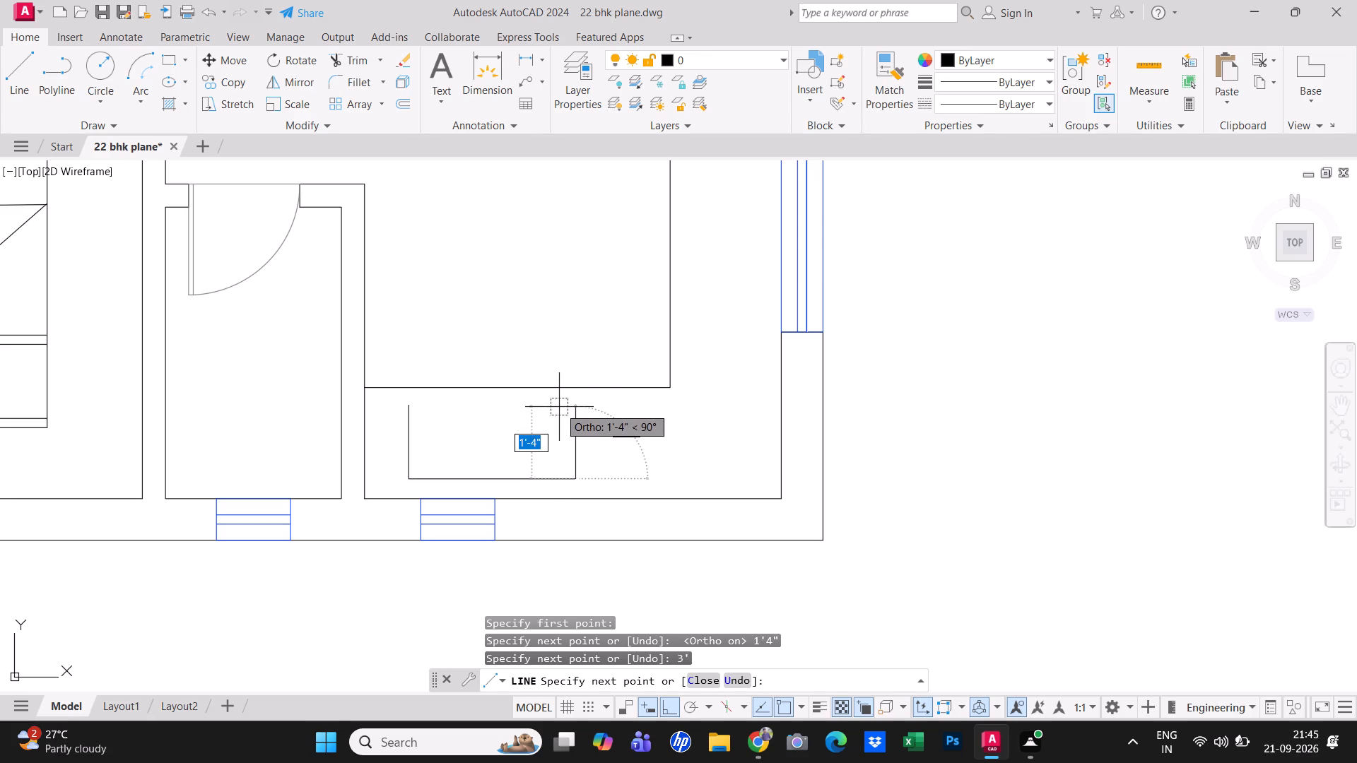
left_click(559, 407)
left_click(413, 411)
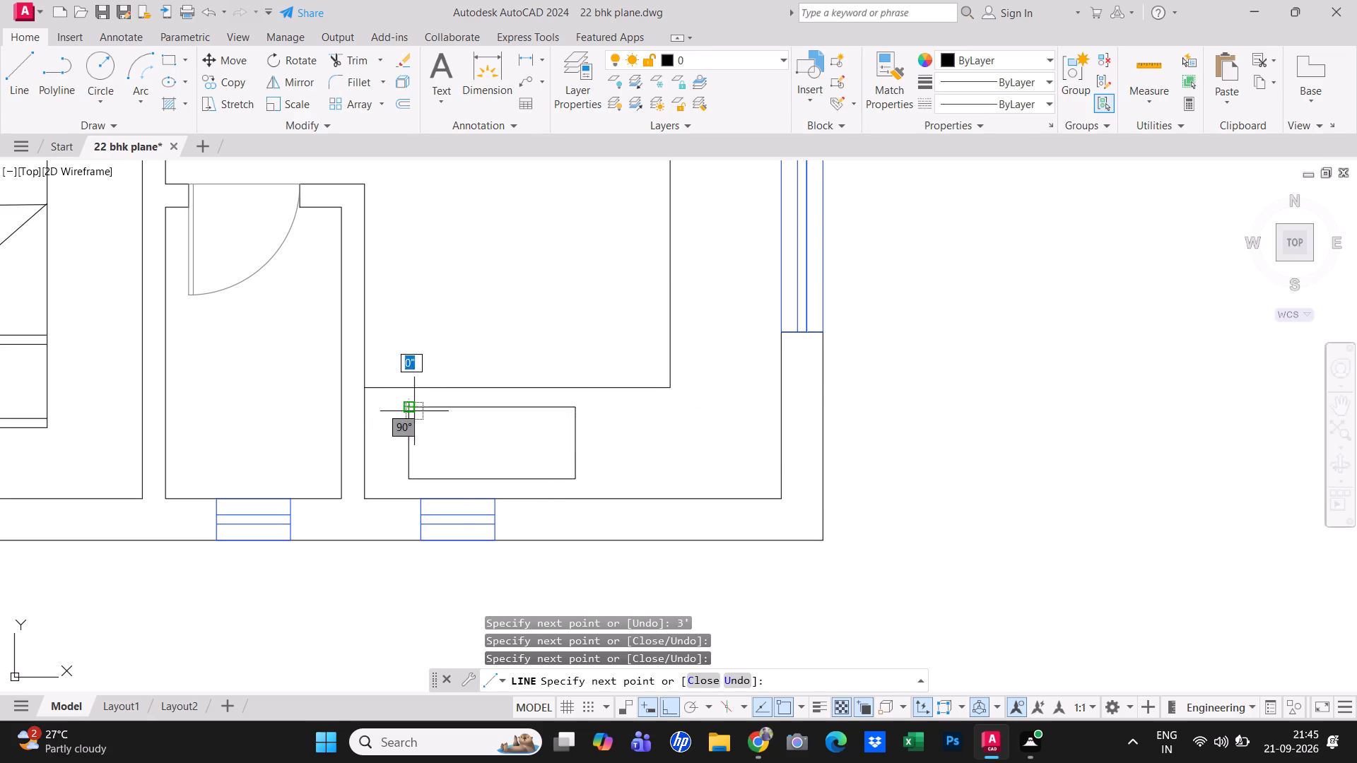
right_click(559, 463)
left_click(580, 470)
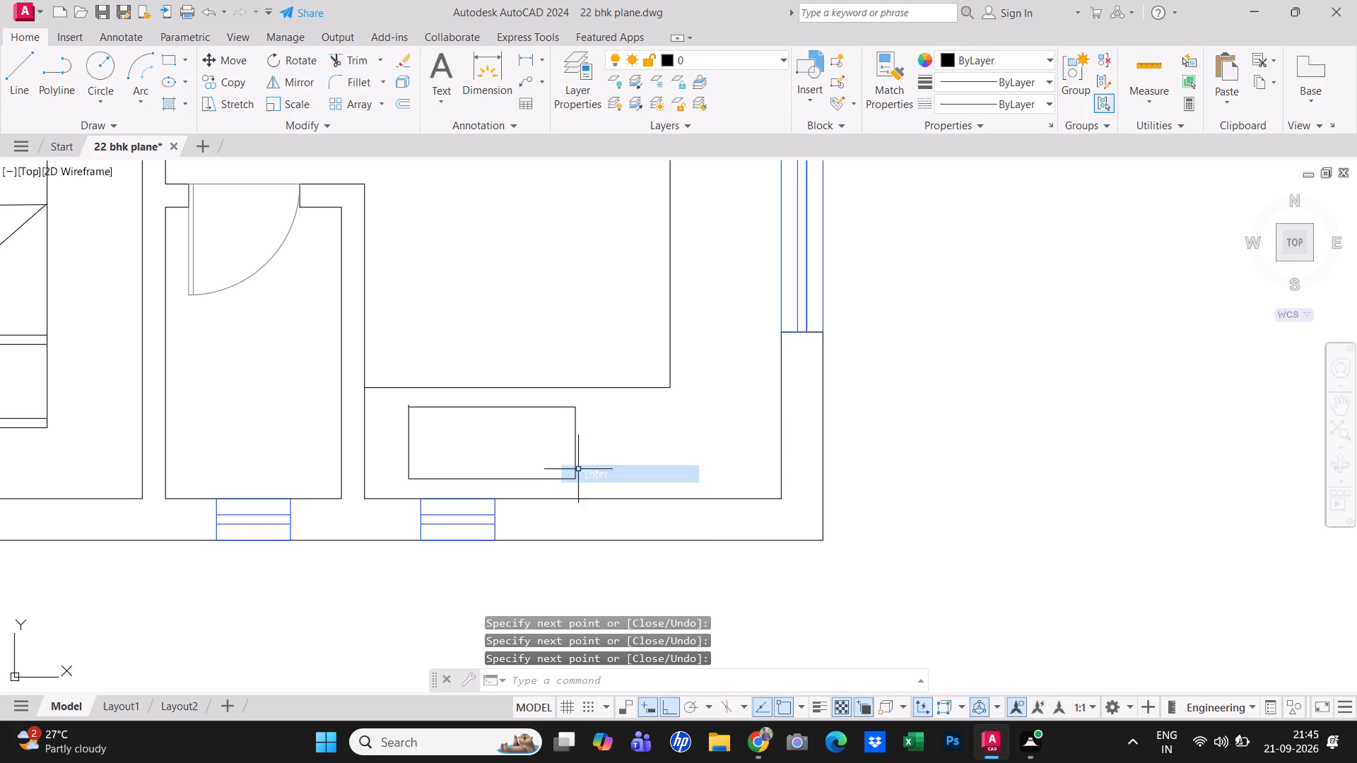
Trim the west side's short overhang at the northwest corner of the counter rectangle.
scroll(565, 490, "up", 1)
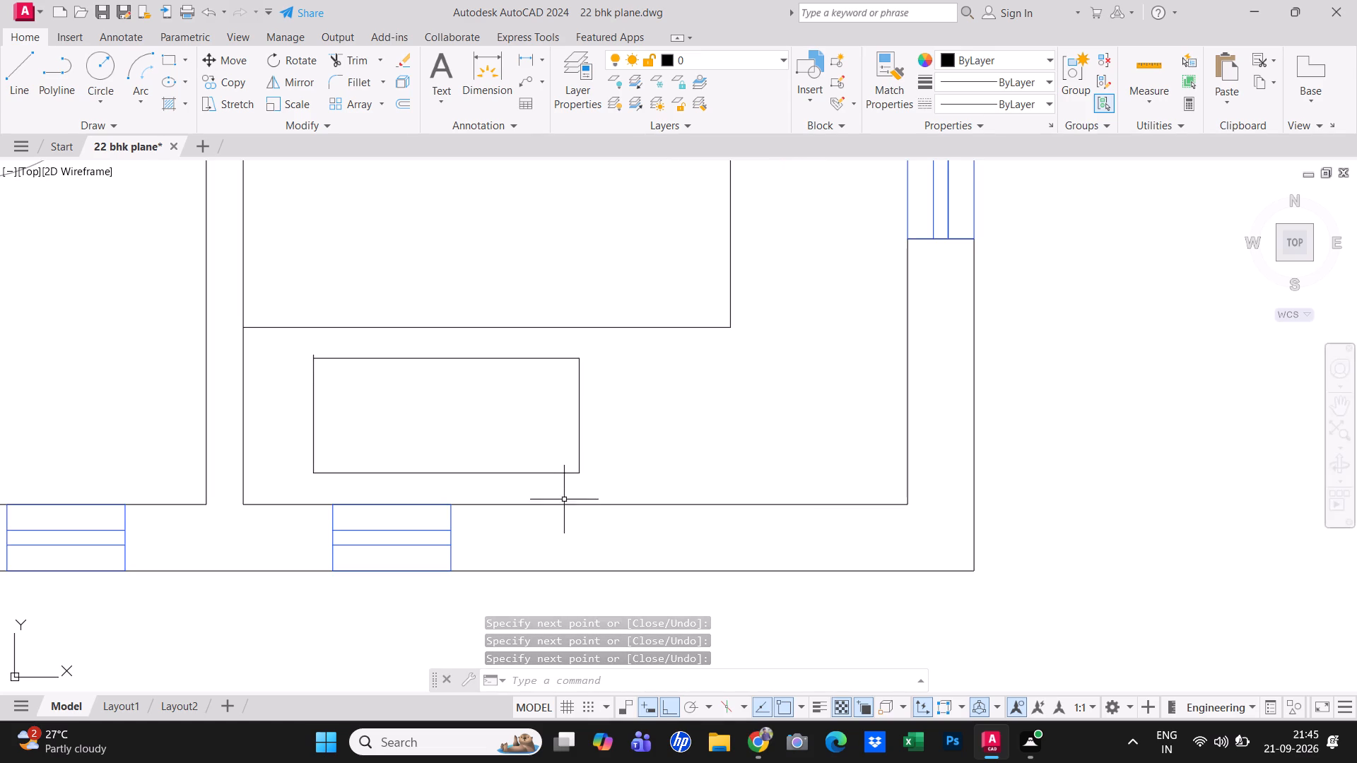
key("Escape")
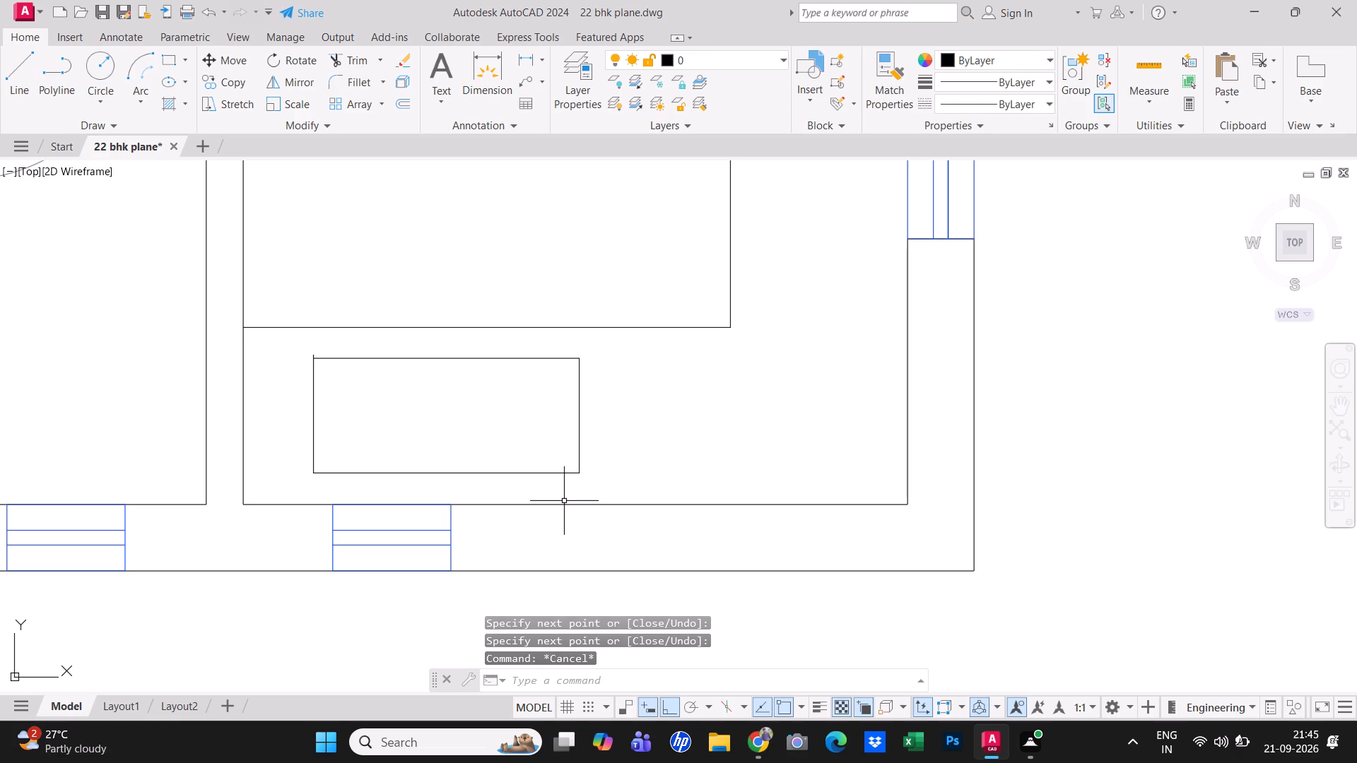
scroll(314, 360, "up", 2)
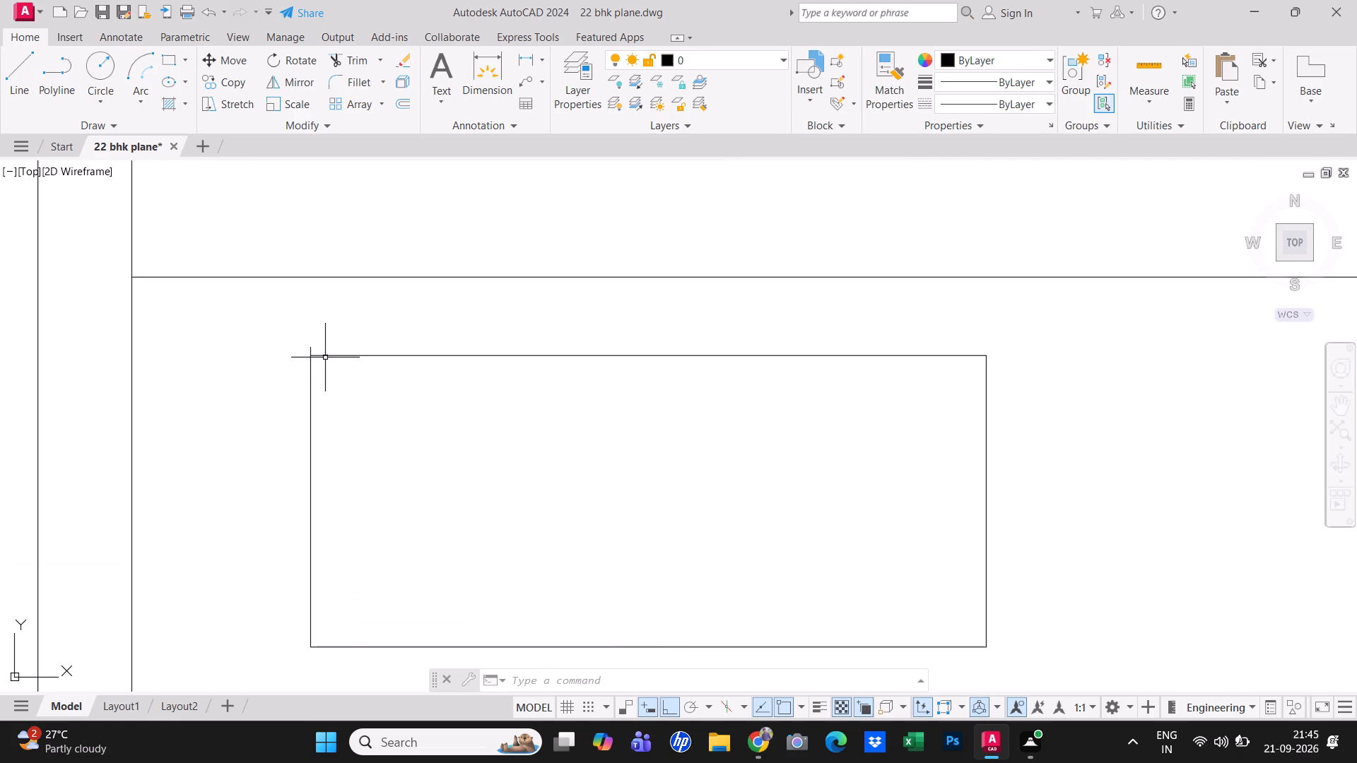
key("Escape")
type("tr")
key("space")
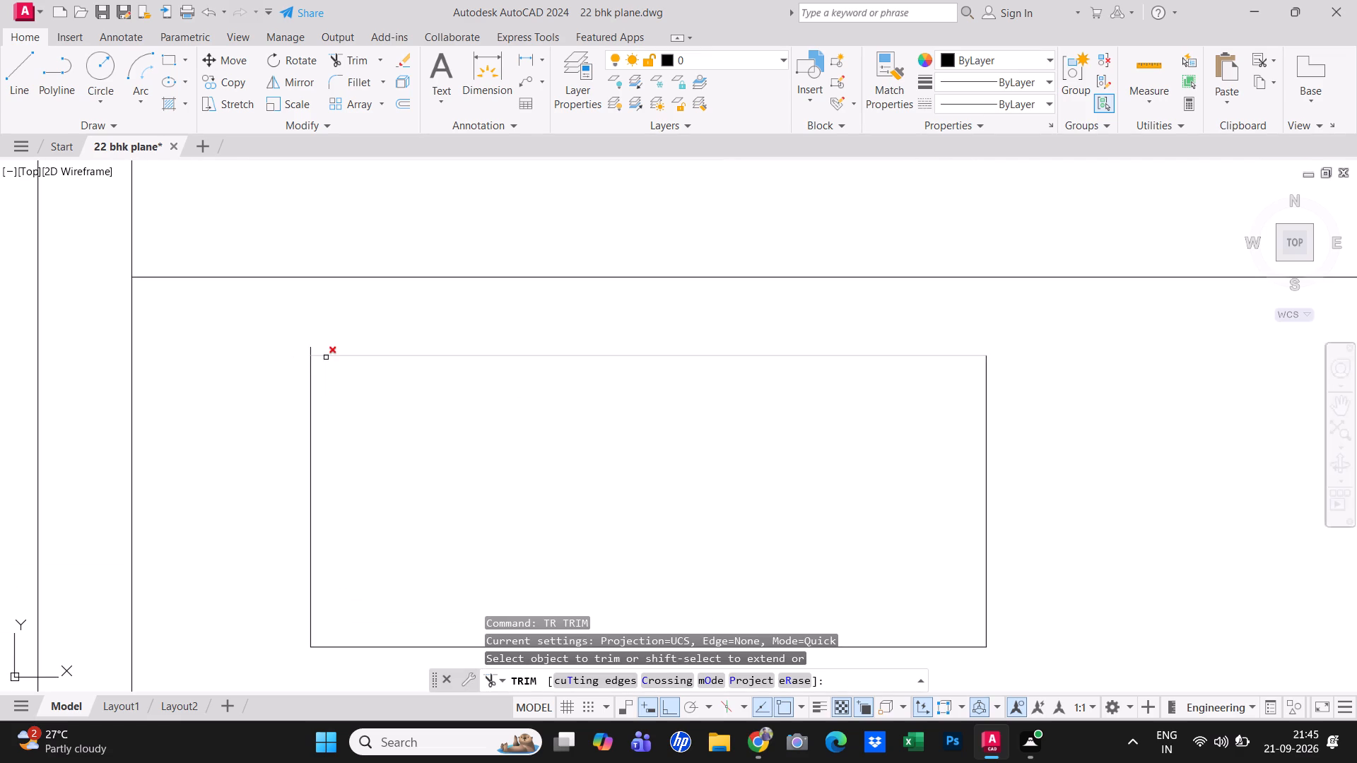
left_click(314, 350)
left_click(274, 360)
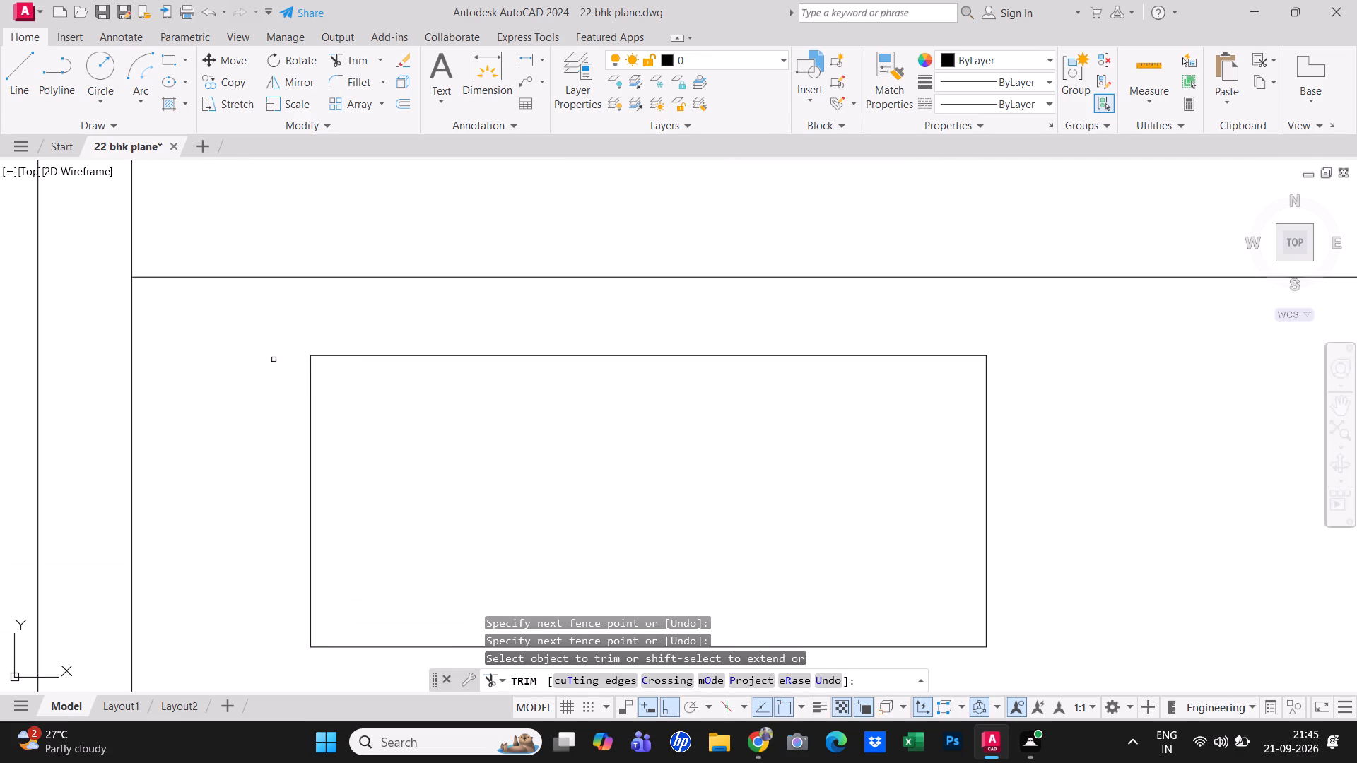
key("Escape")
key("Escape")
key("Escape")
Draw a burner circle in the western half of the counter rectangle, clear of its sides.
left_click(88, 75)
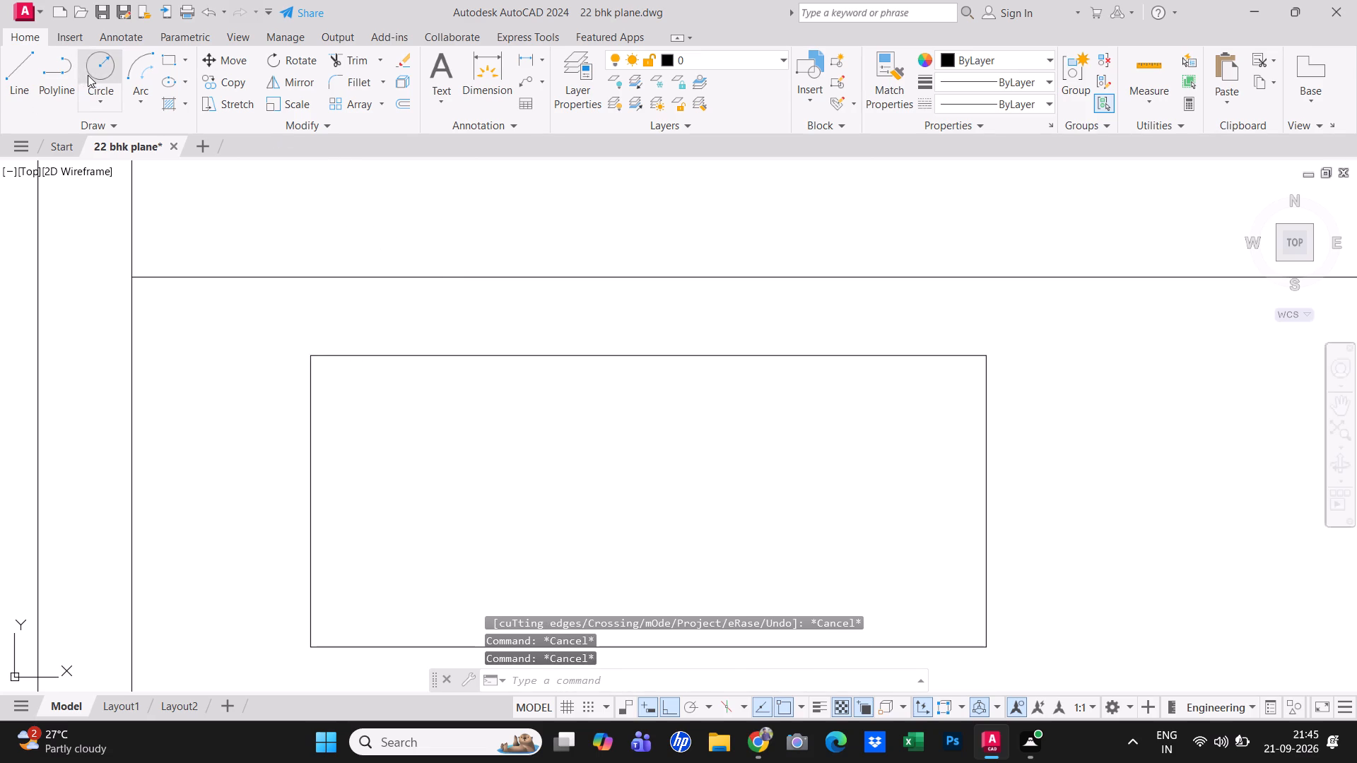
left_click(438, 484)
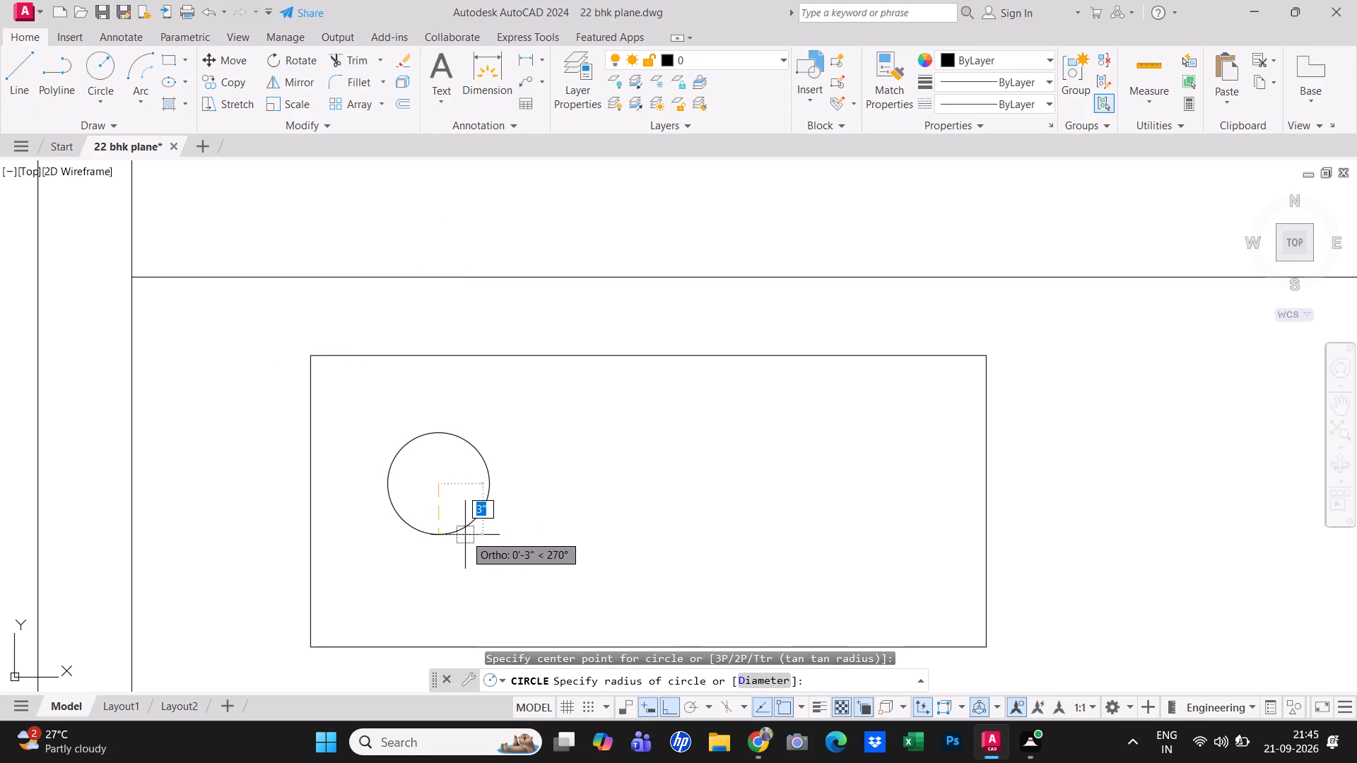
left_click(471, 557)
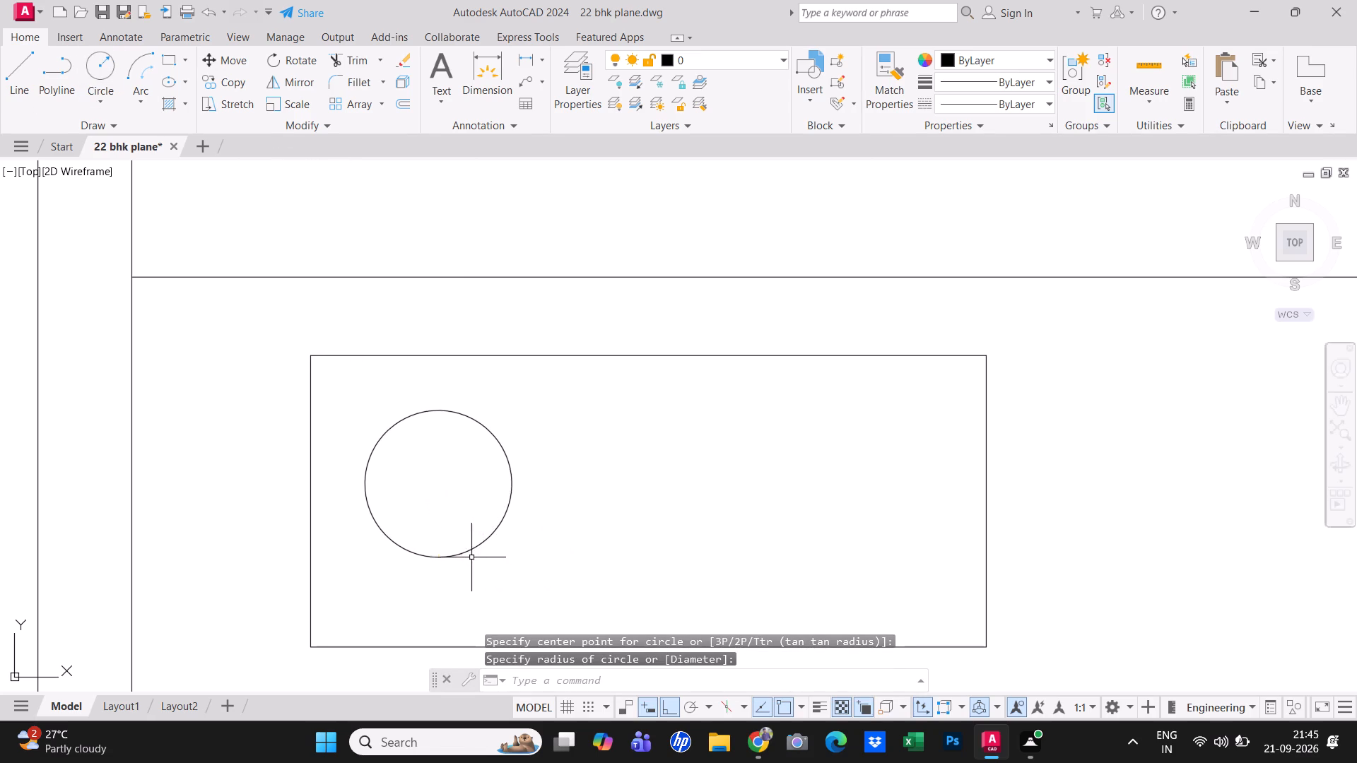
Copy the burner circle about 1'-9" straight east into the rectangle's eastern half.
left_click(511, 485)
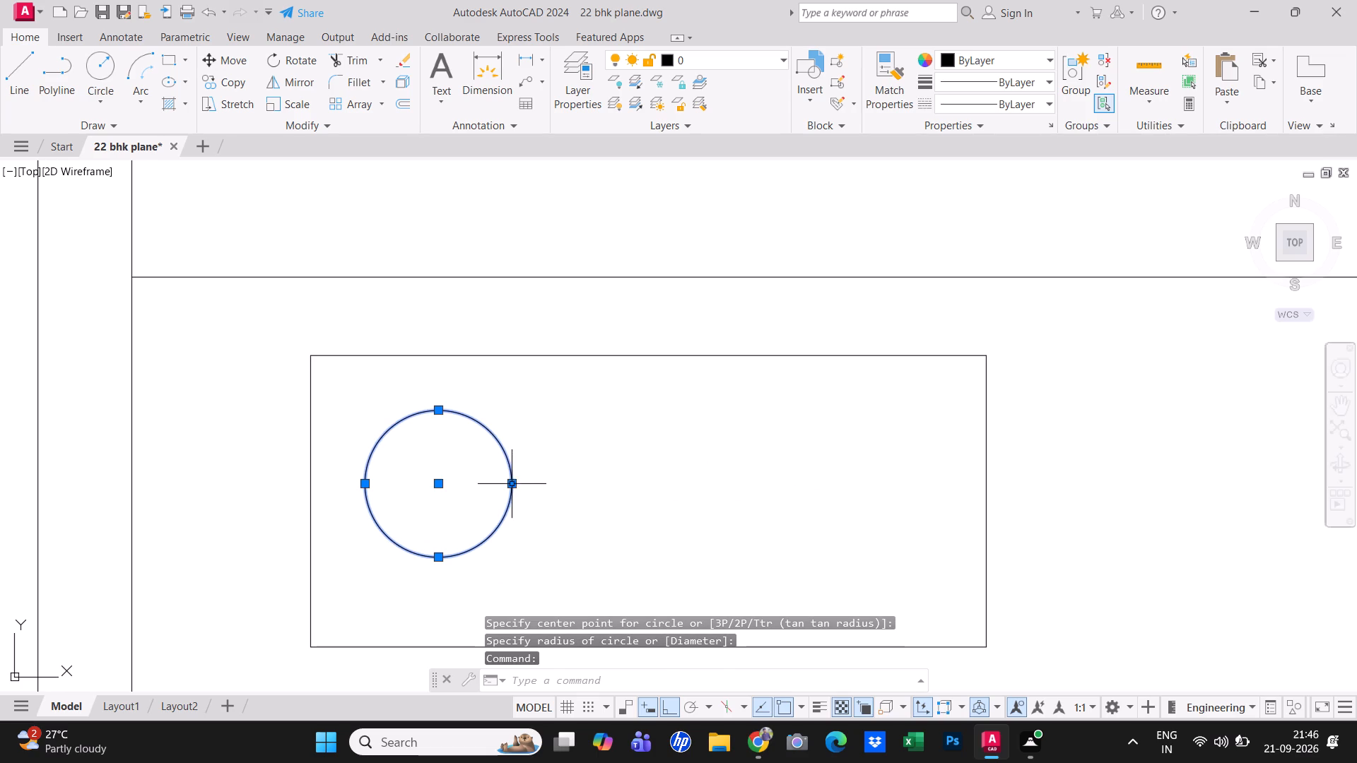
left_click(219, 85)
left_click(436, 481)
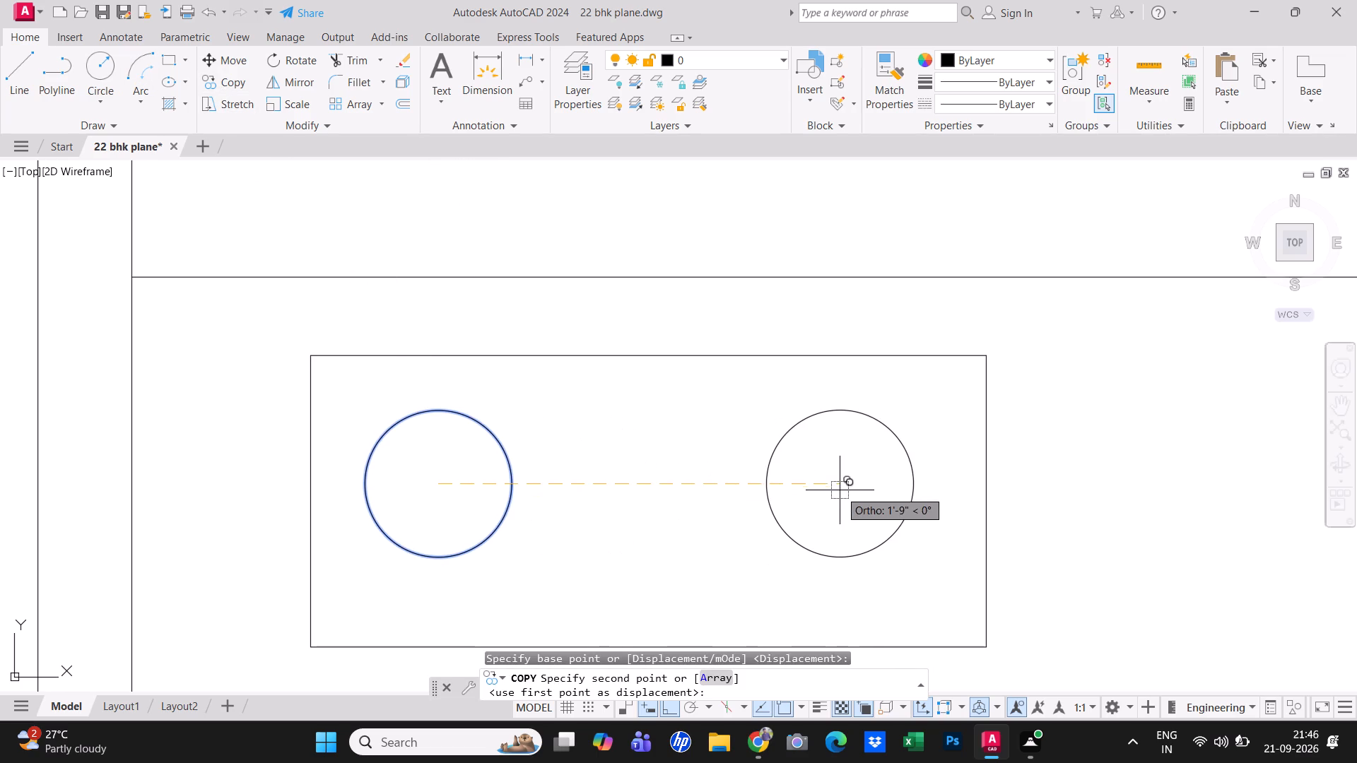
left_click(828, 492)
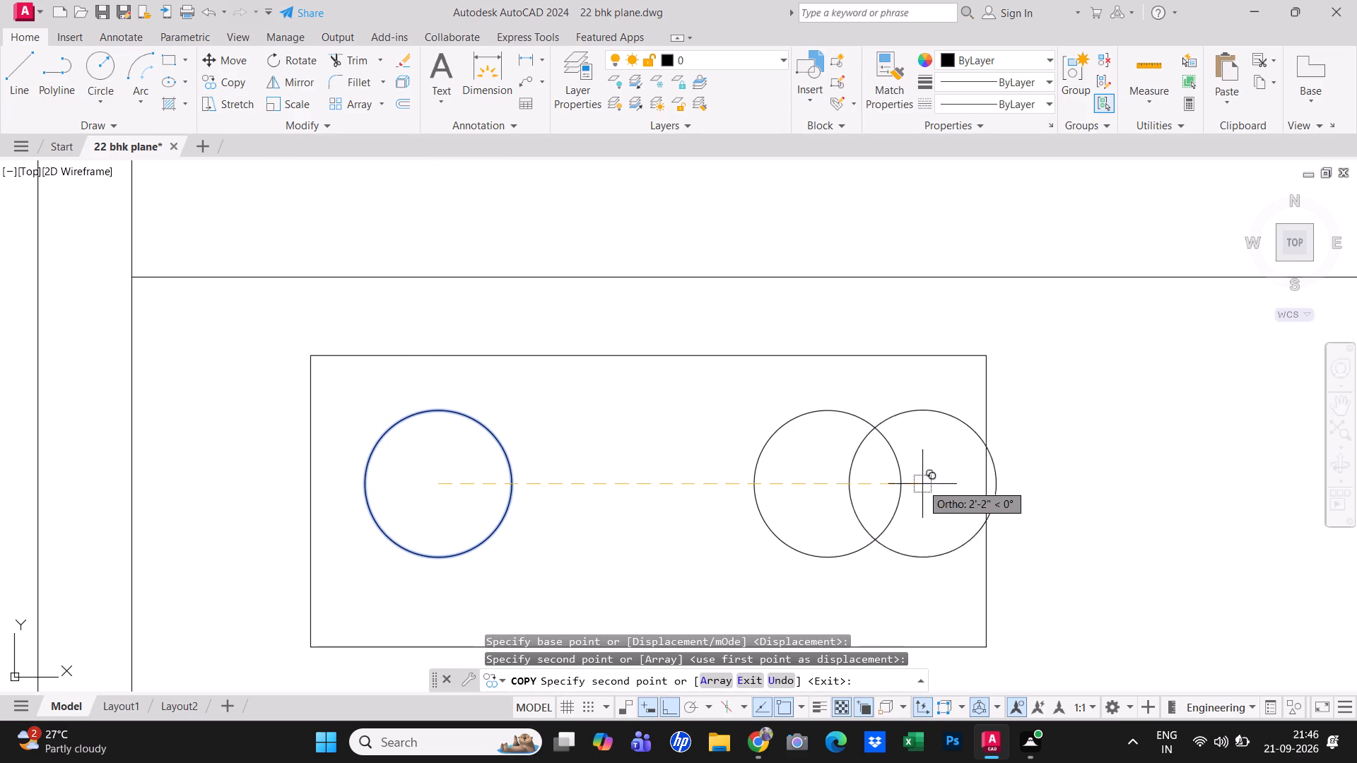
key("Escape")
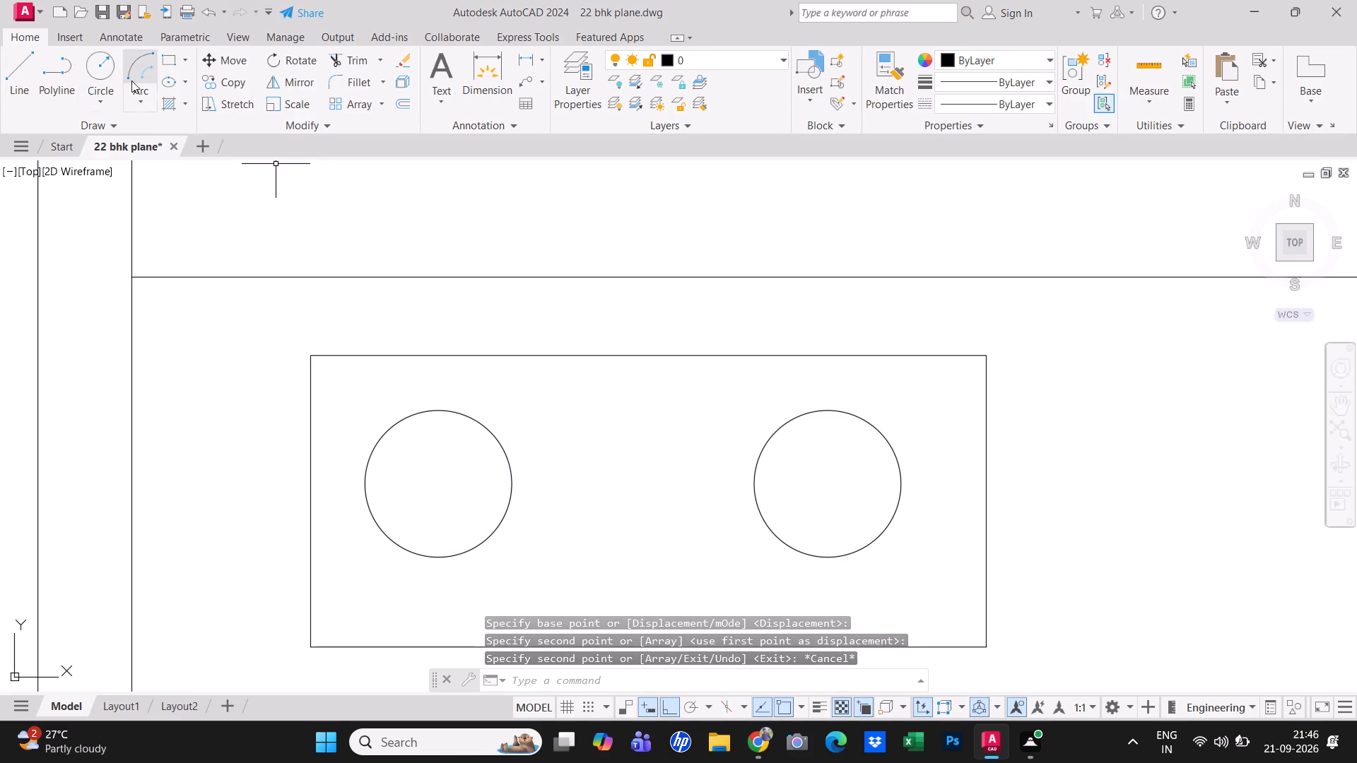
Draw a vertical line through the west circle's centre and stretch it slightly past the circle at both ends.
left_click(25, 81)
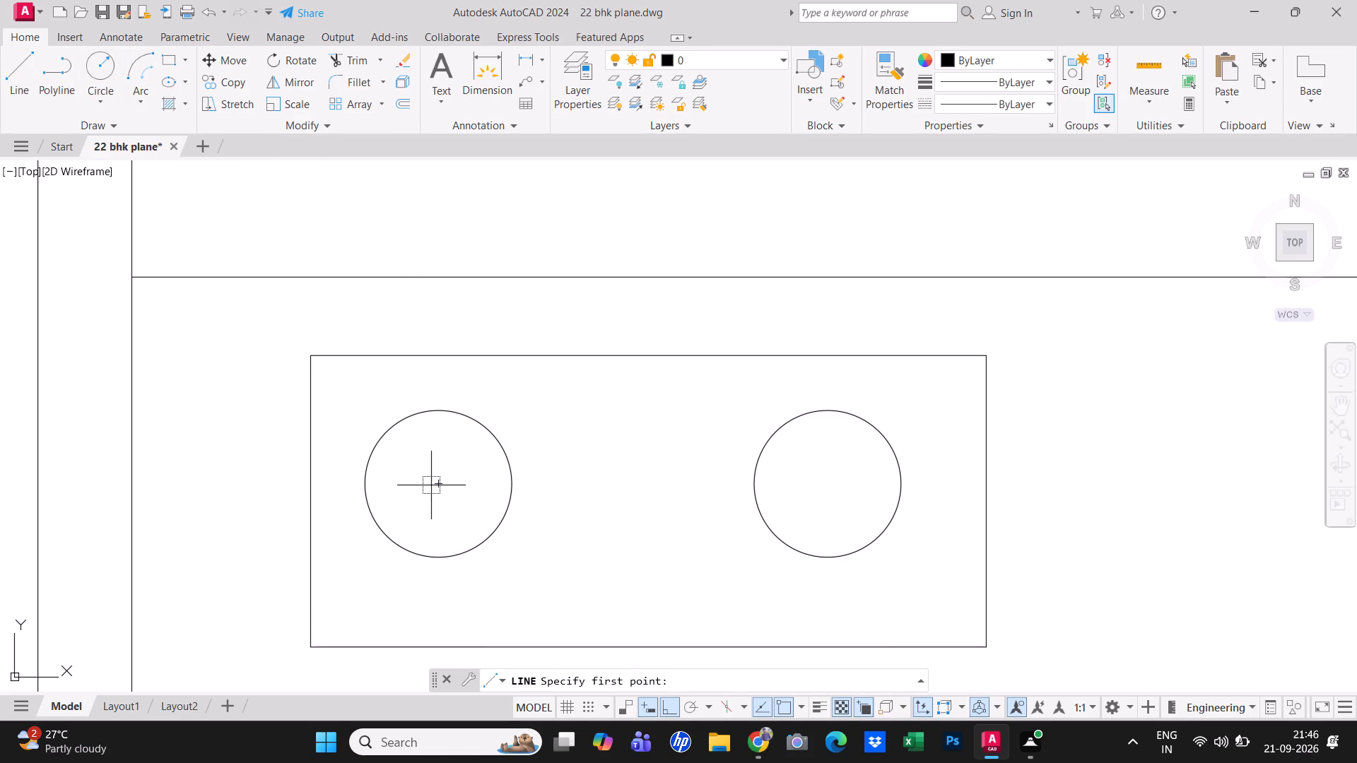
left_click(436, 485)
left_click(434, 385)
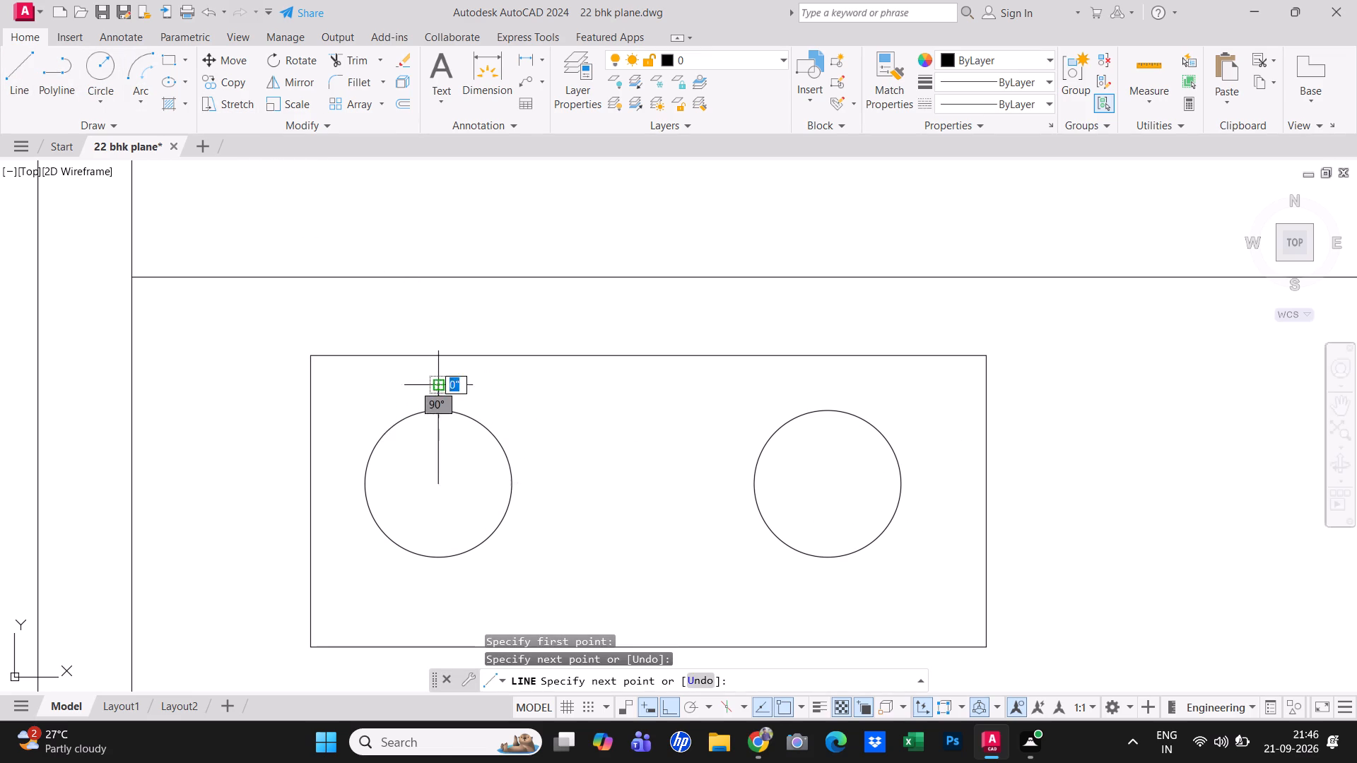
key("Escape")
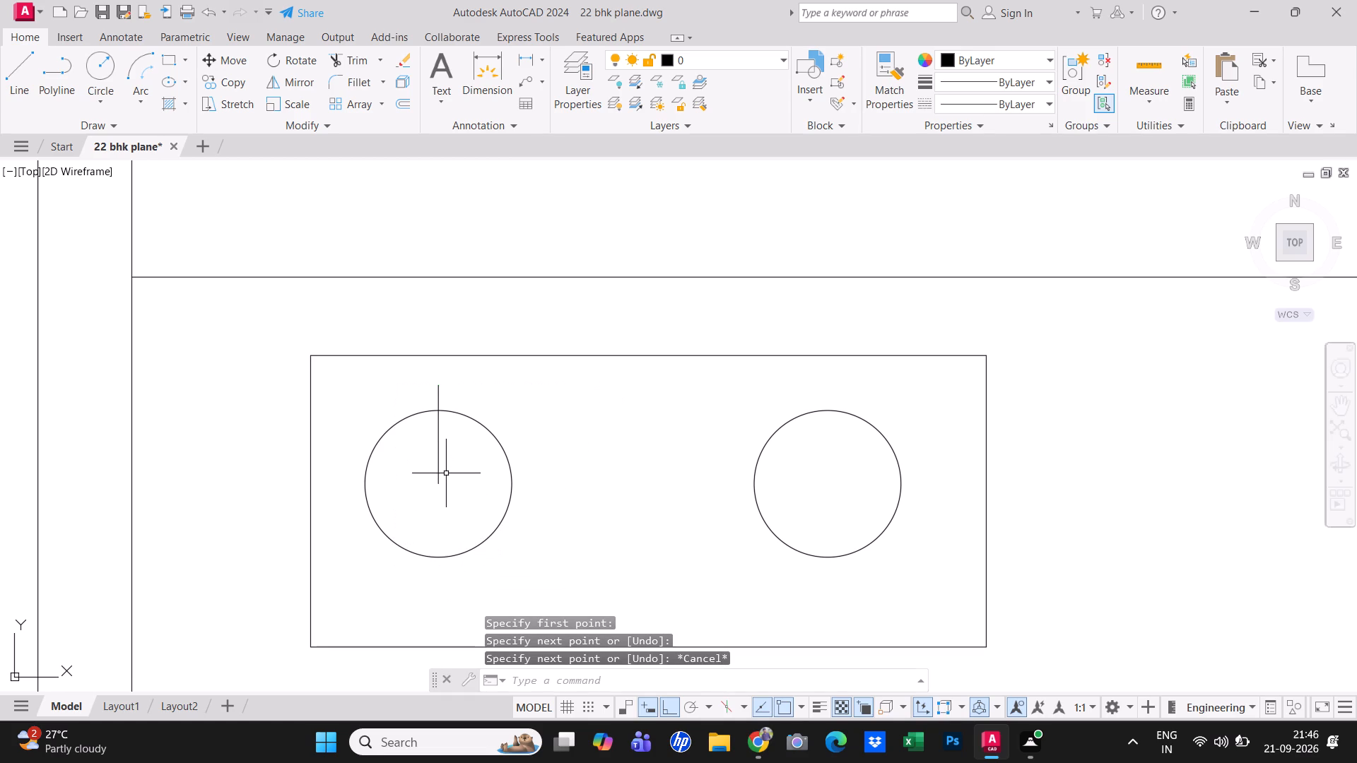
left_click(440, 464)
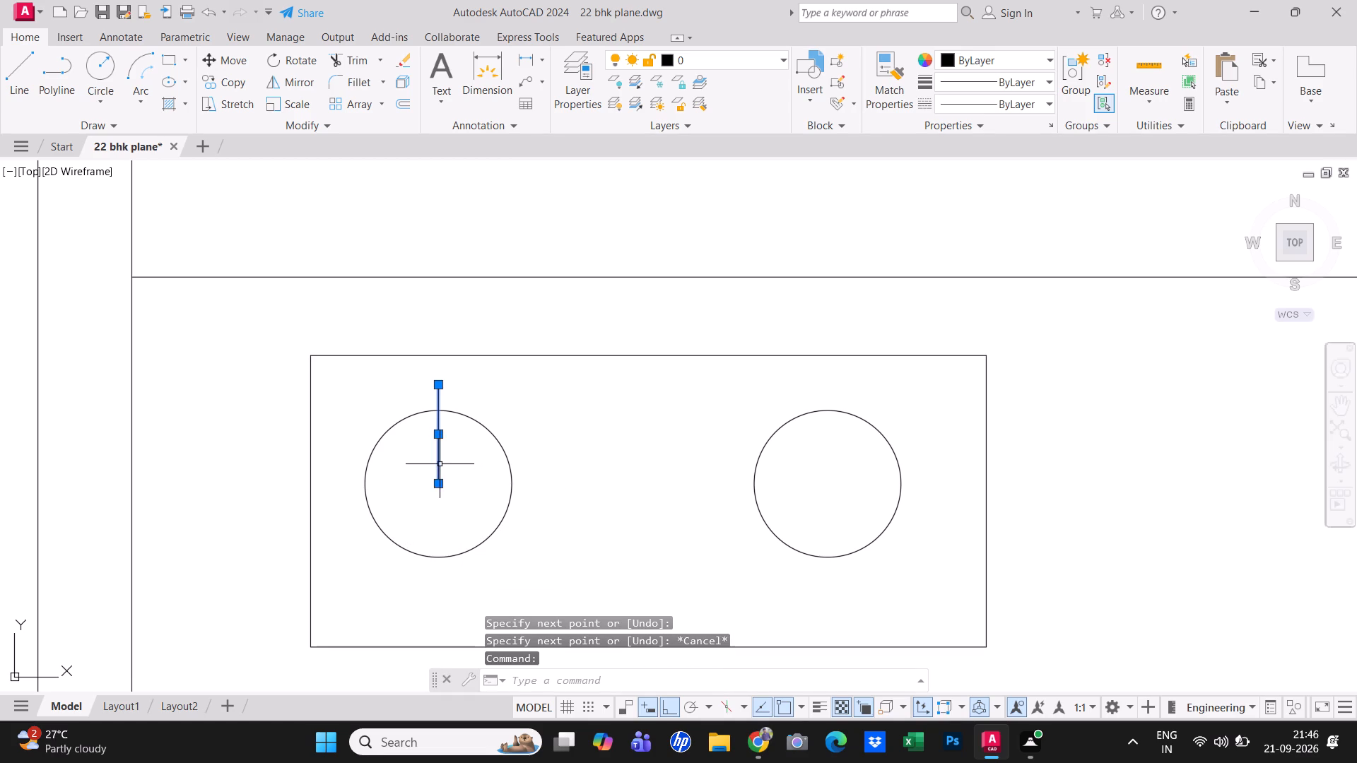
left_click(437, 487)
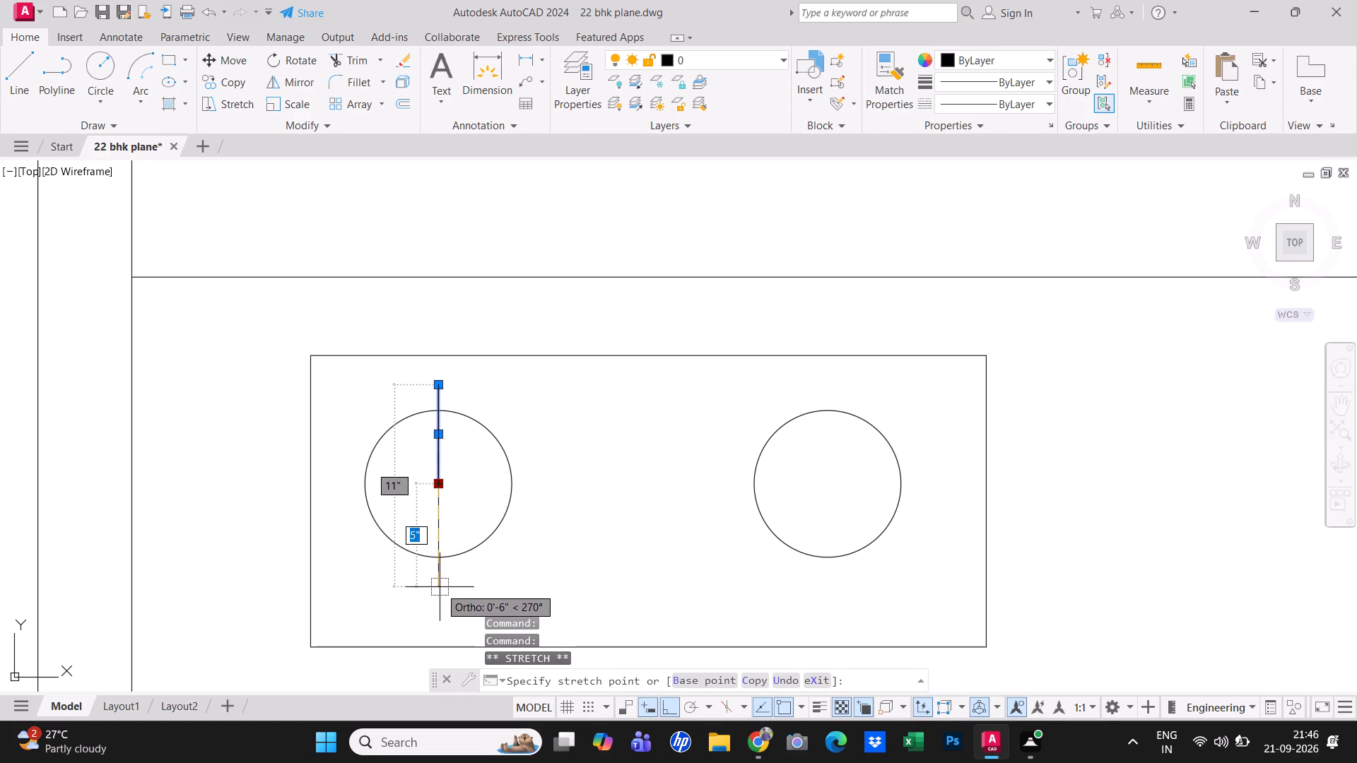
left_click(442, 581)
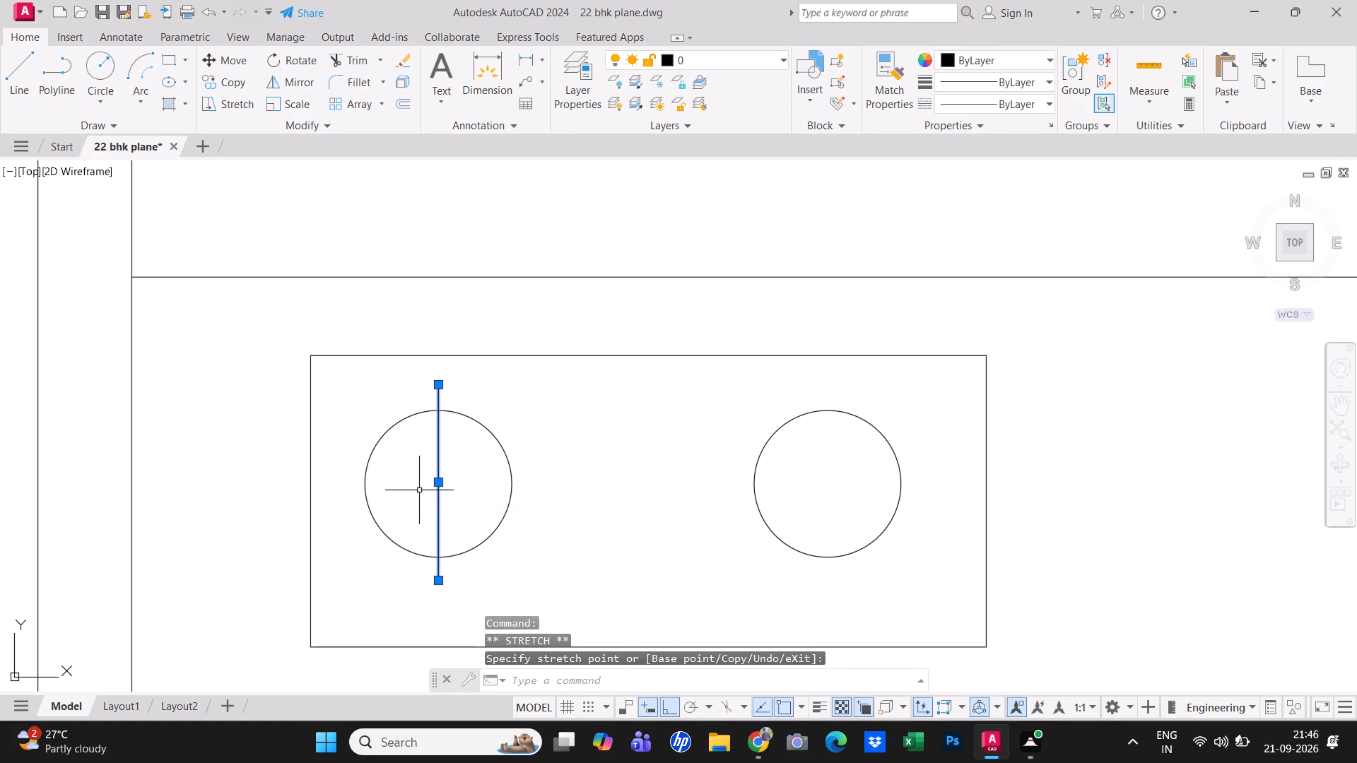
key("Escape")
Copy the vertical line from its midpoint to the east circle's centre and to the space between the circles.
left_click(440, 481)
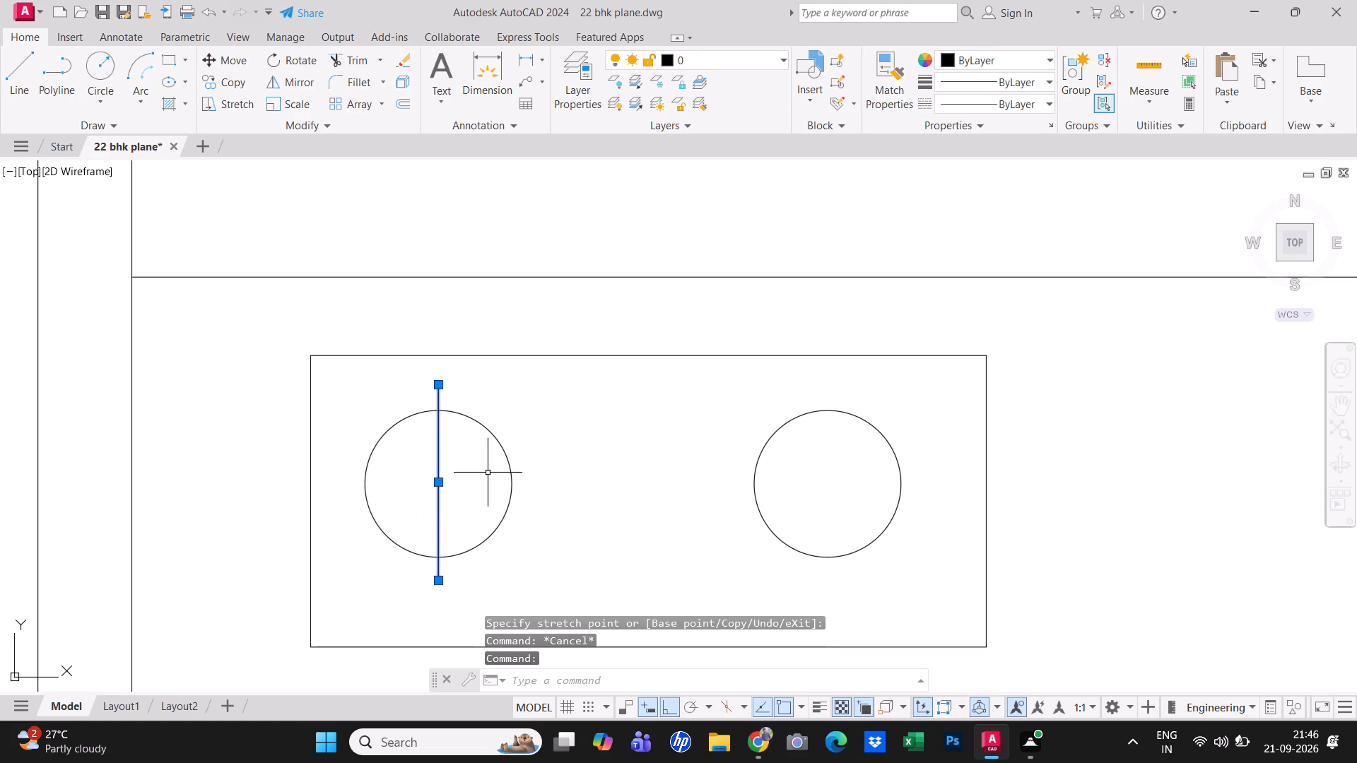
left_click(216, 78)
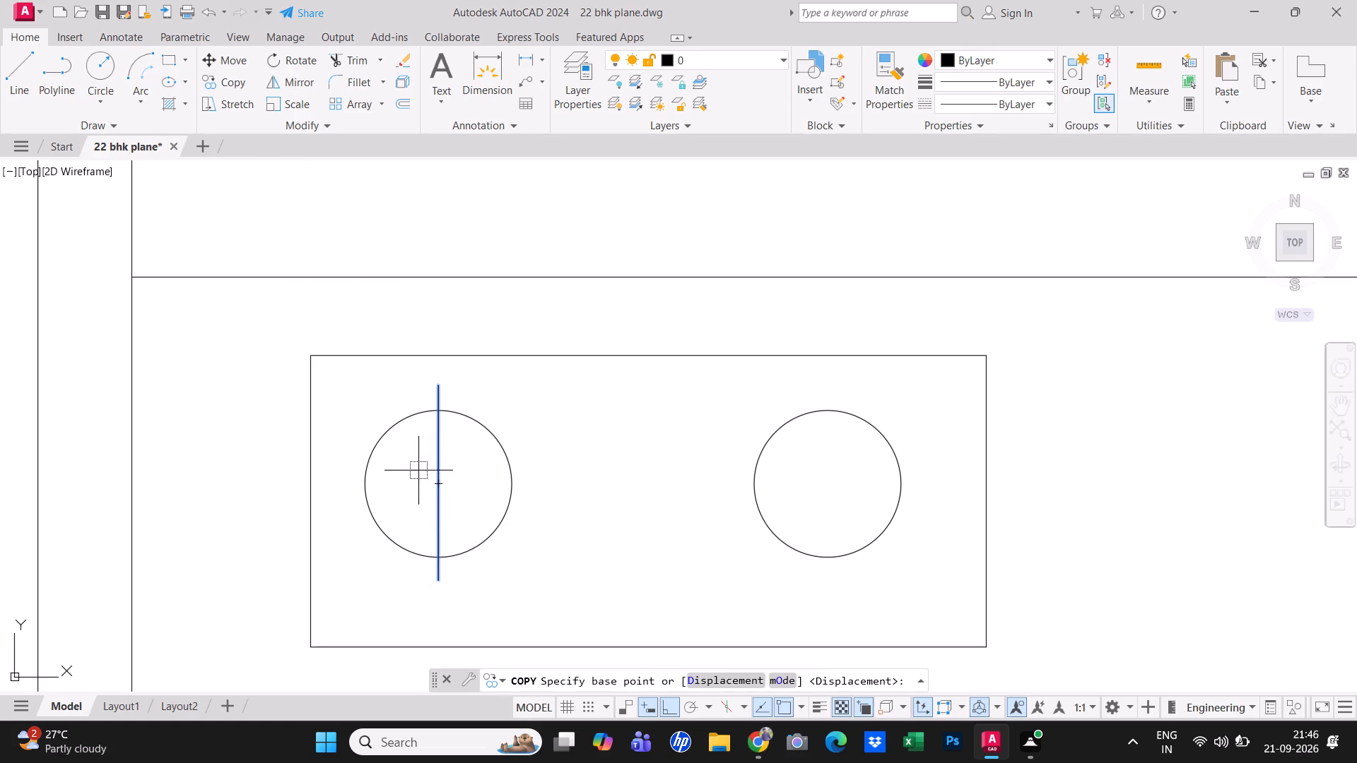
left_click(439, 481)
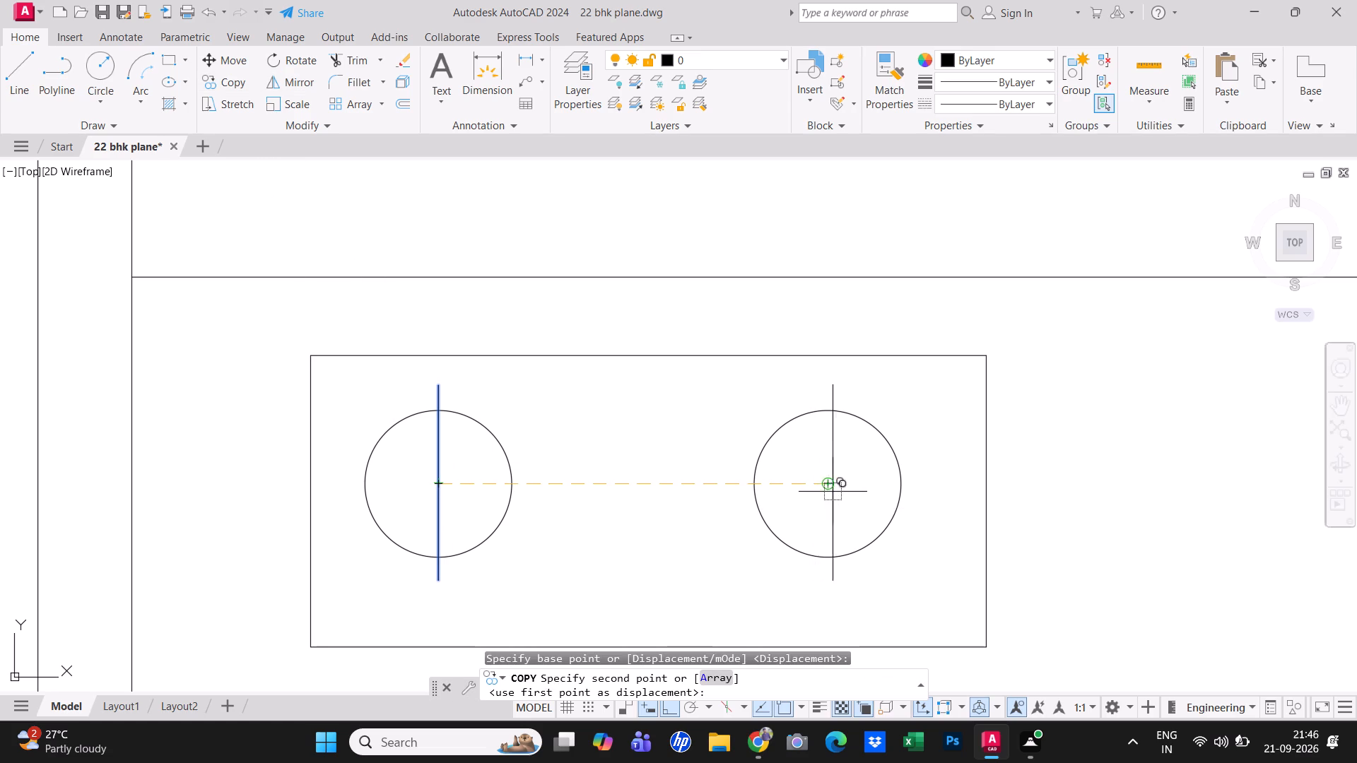
left_click(830, 487)
left_click(647, 466)
key("Escape")
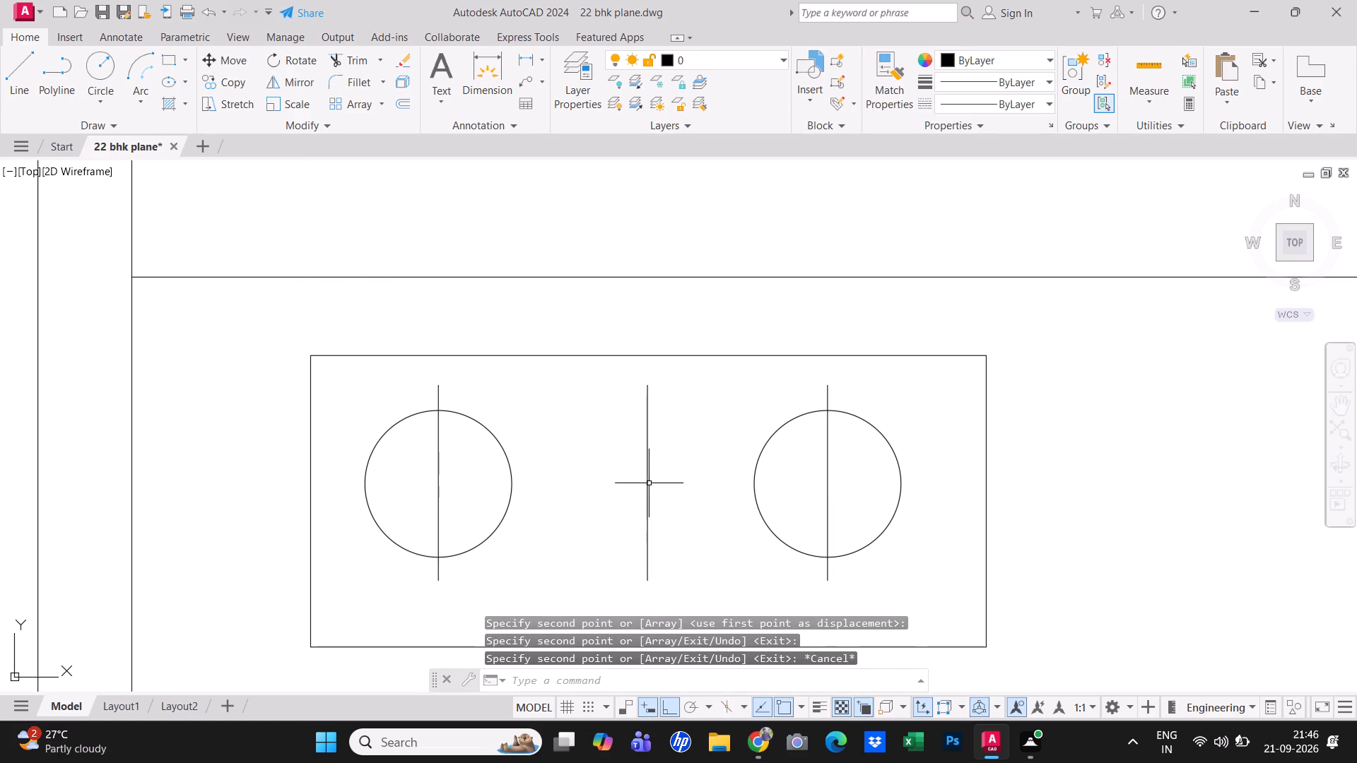
Rotate the vertical line between the two circles to horizontal.
left_click(649, 478)
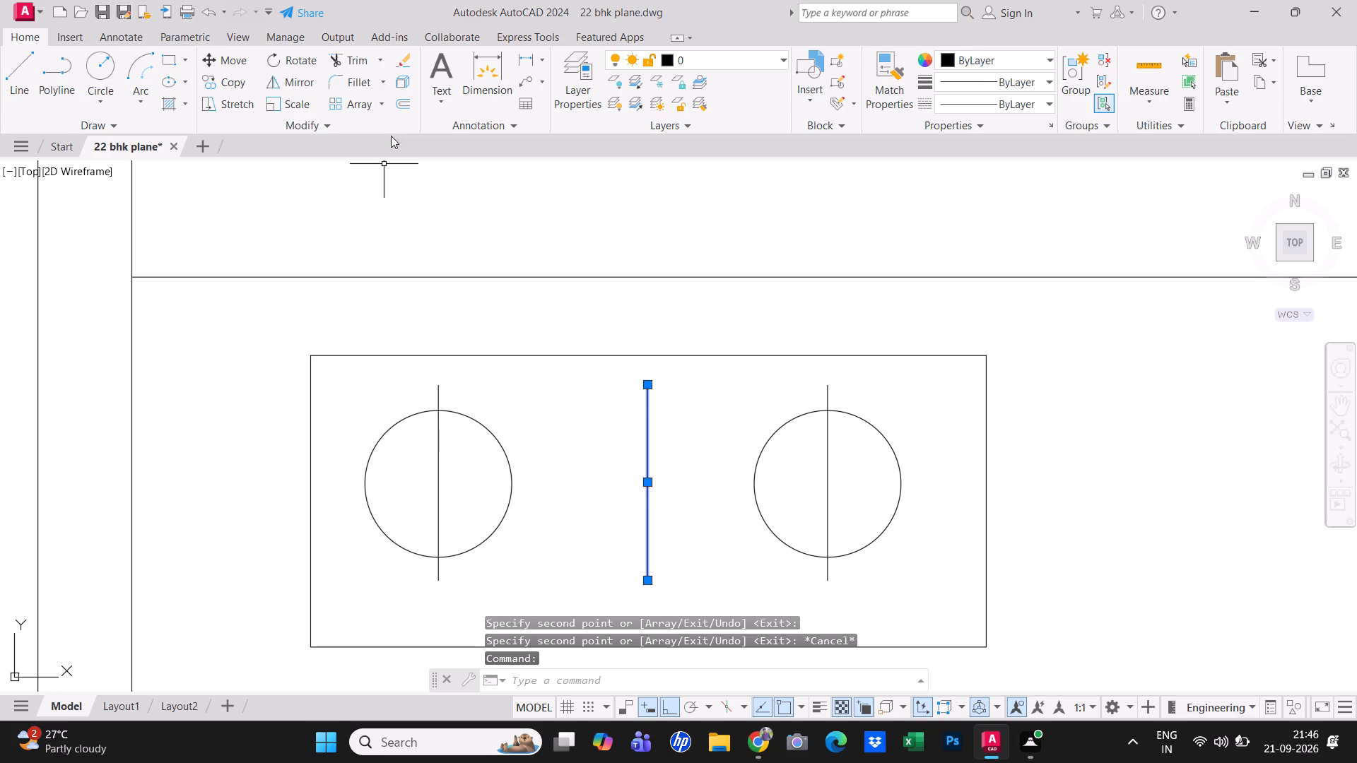
left_click(291, 69)
left_click(657, 490)
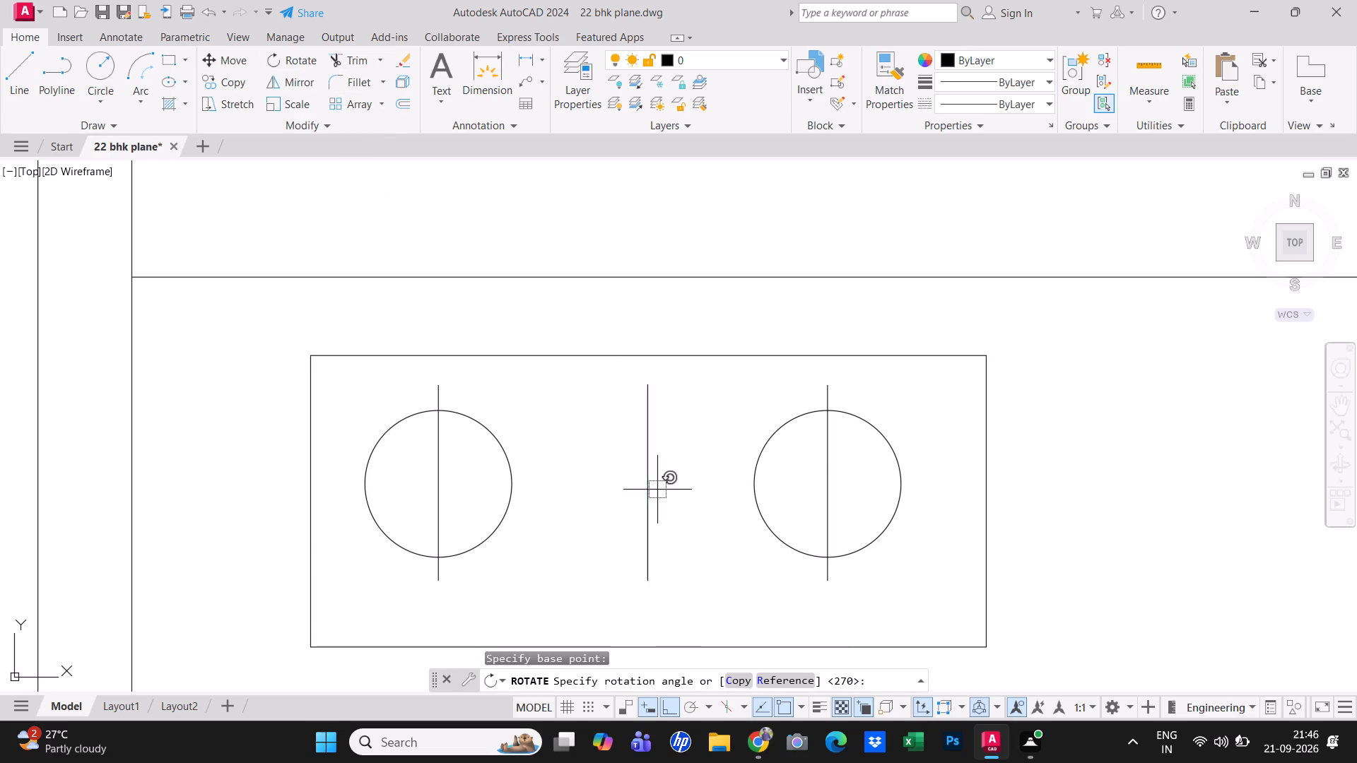
left_click(632, 421)
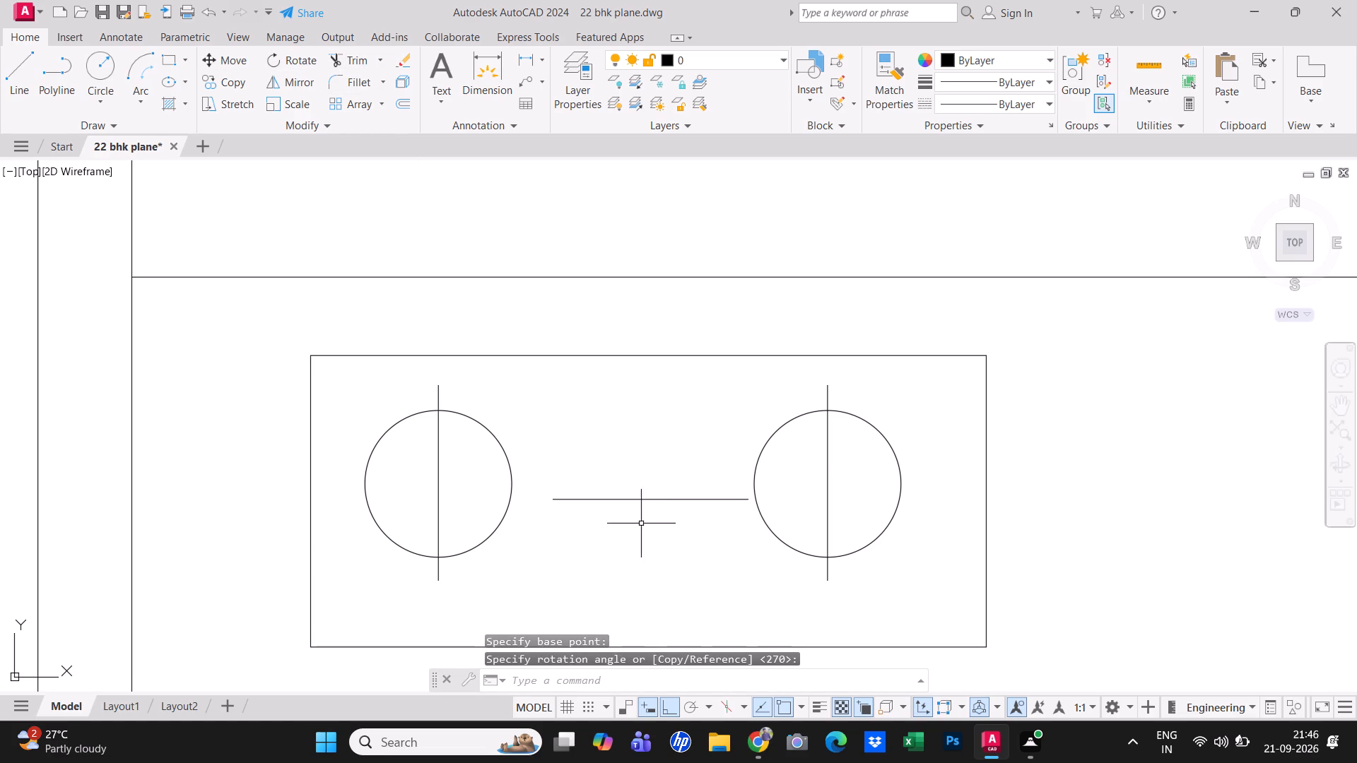
key("Escape")
Copy the horizontal line between the burner circles from its midpoint to the east and west circles' centres.
left_click(650, 498)
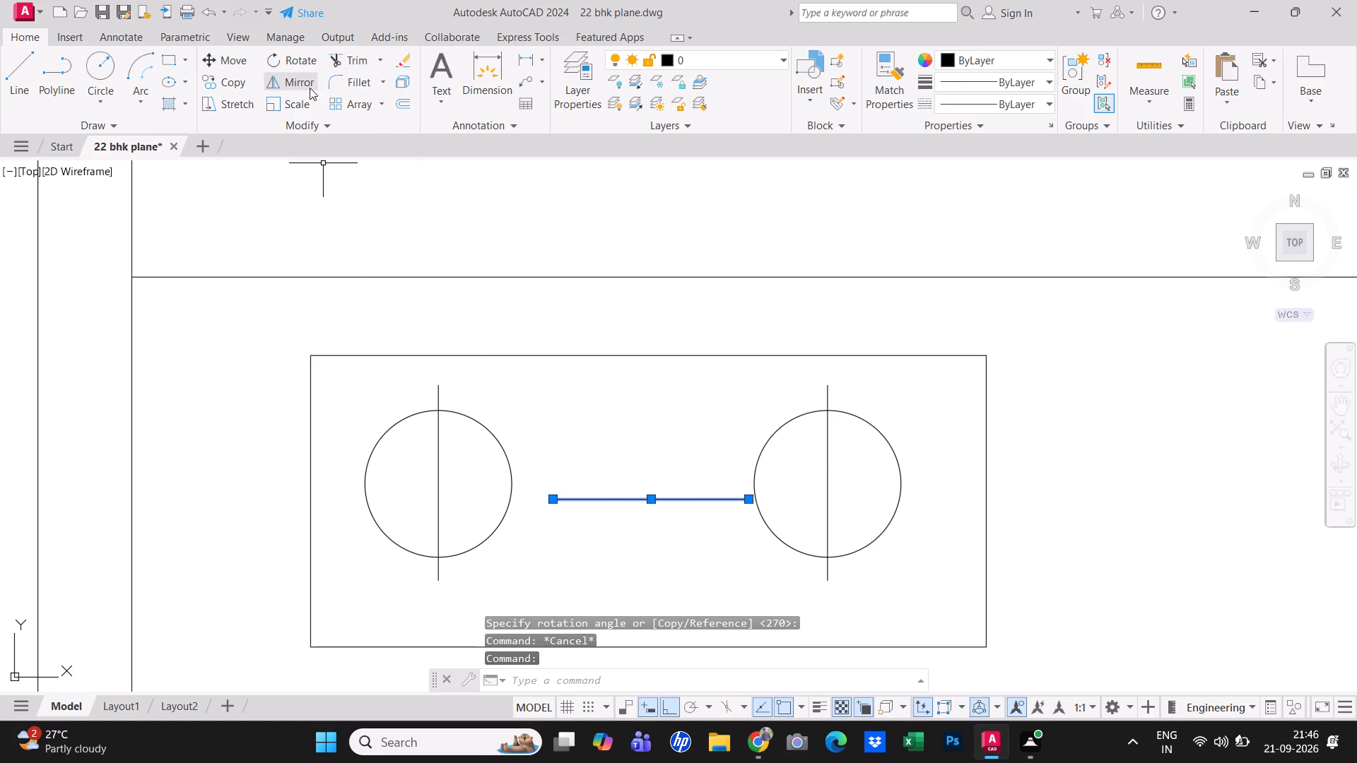
left_click(229, 88)
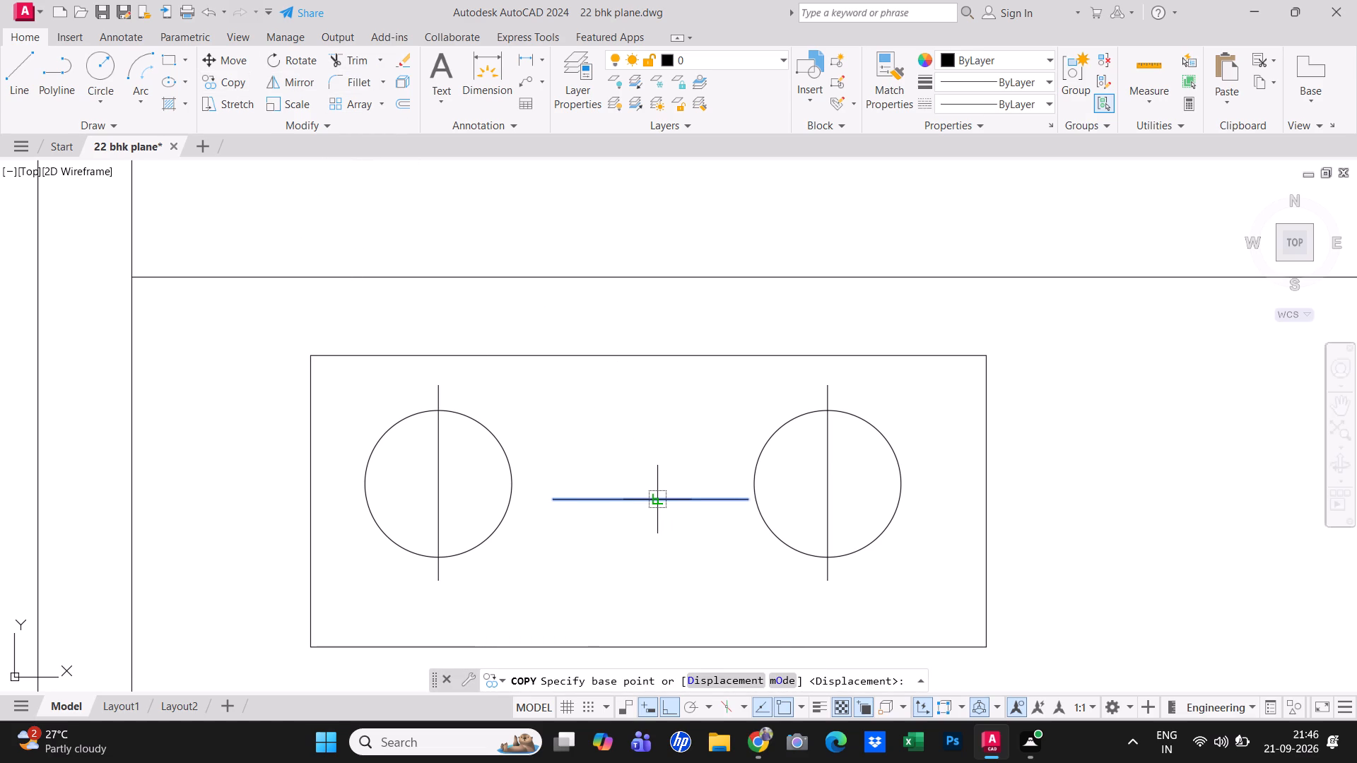
left_click(652, 504)
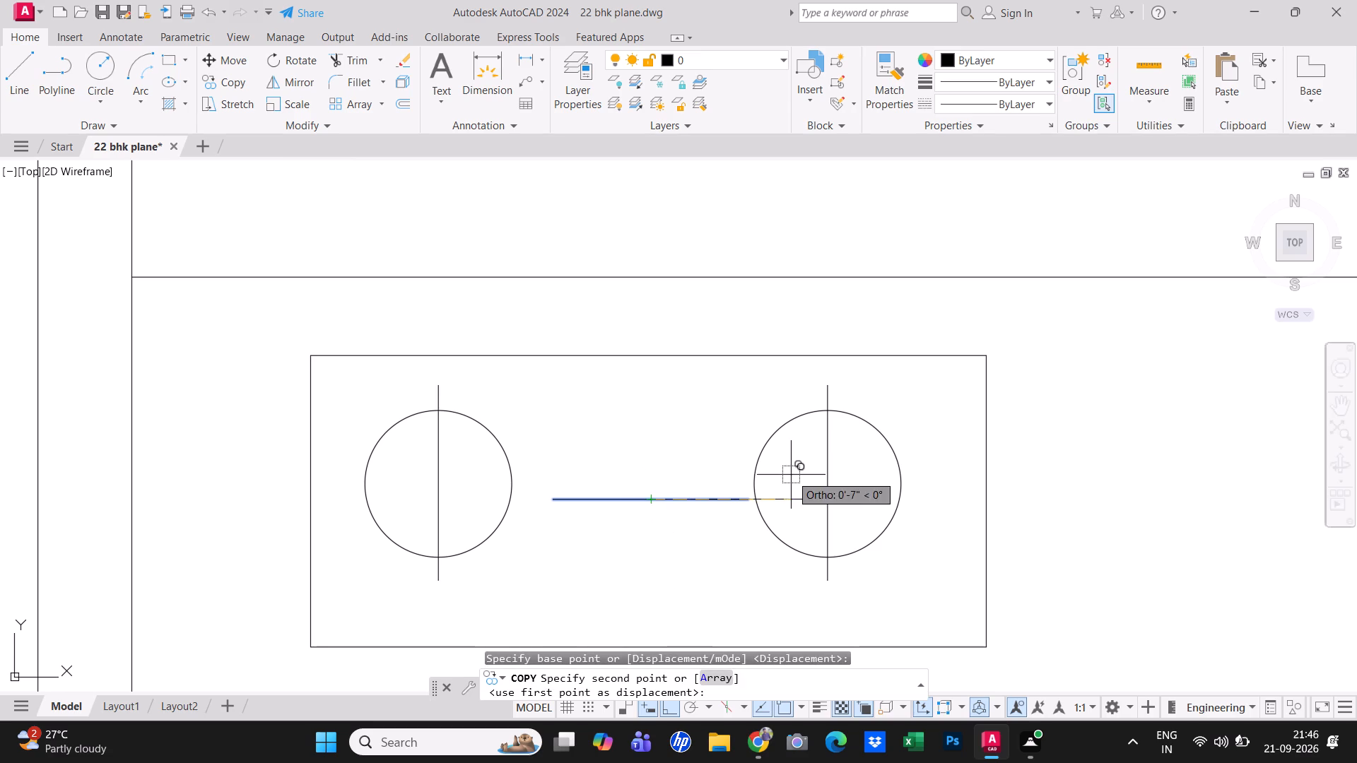
left_click(833, 479)
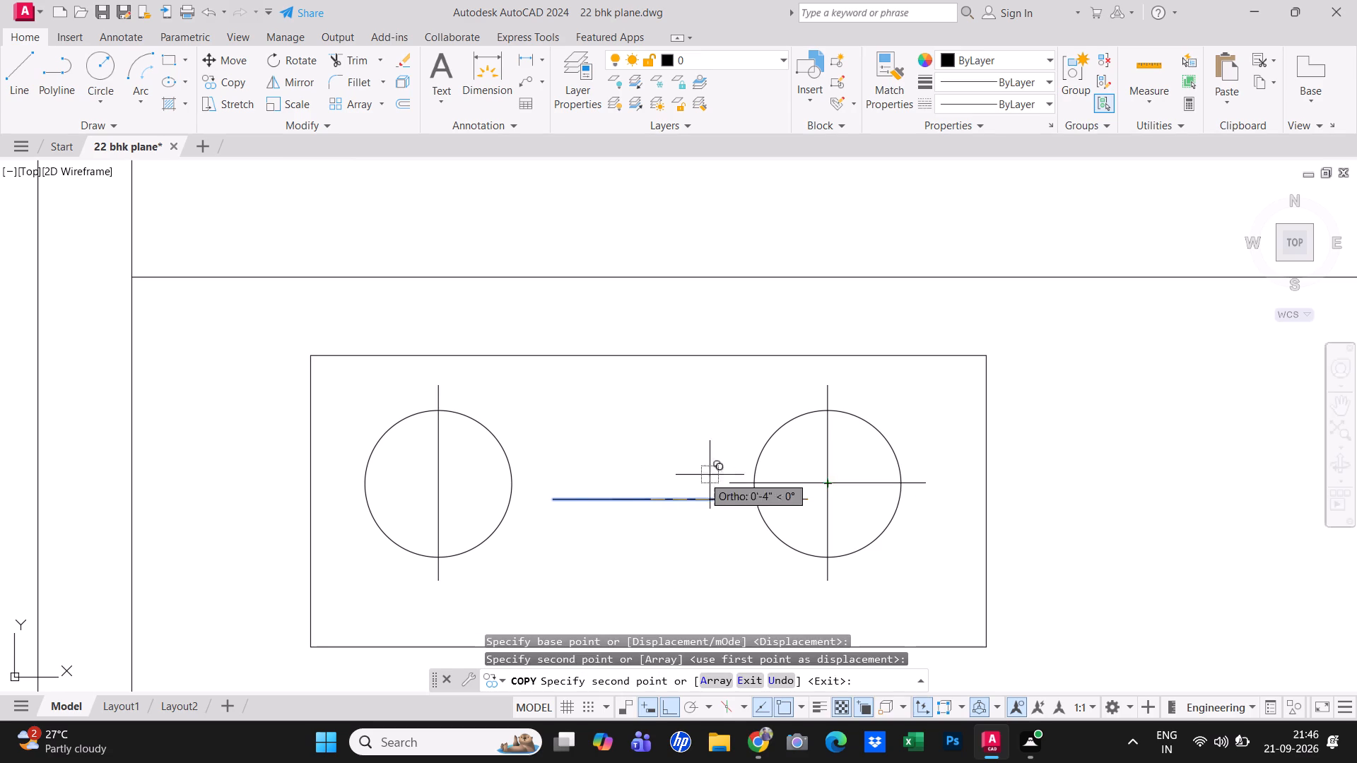
left_click(435, 482)
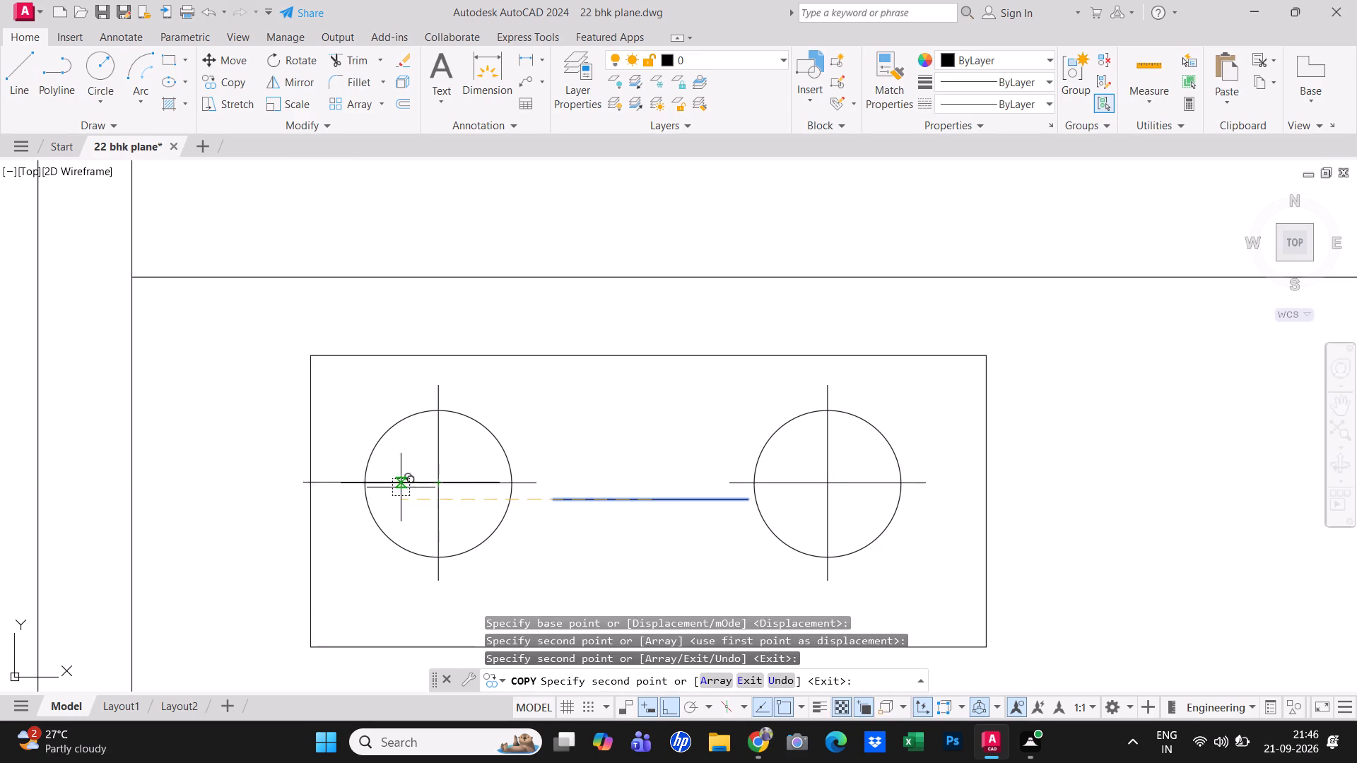
key("Escape")
left_click(668, 531)
key("Escape")
Erase the leftover horizontal line between the two burner circles.
left_click(611, 471)
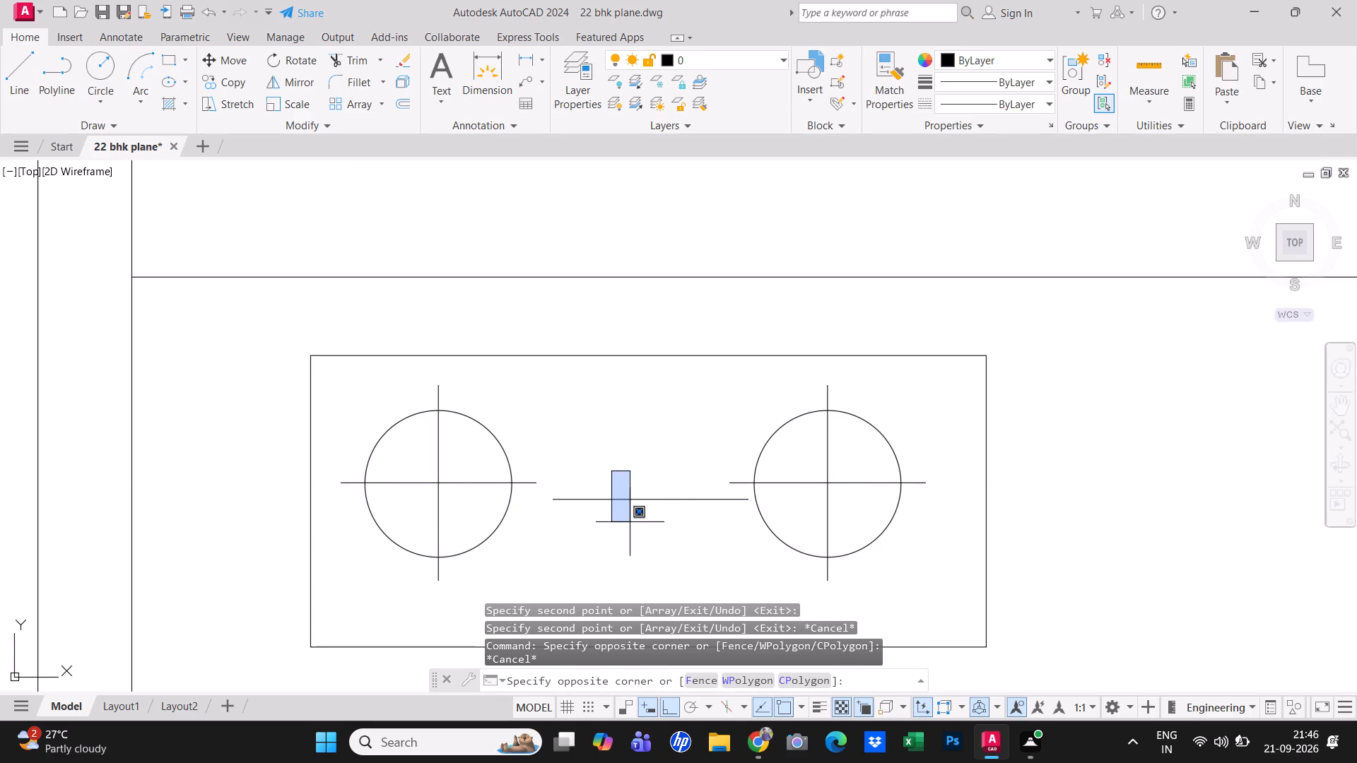
left_click(630, 522)
left_click(625, 497)
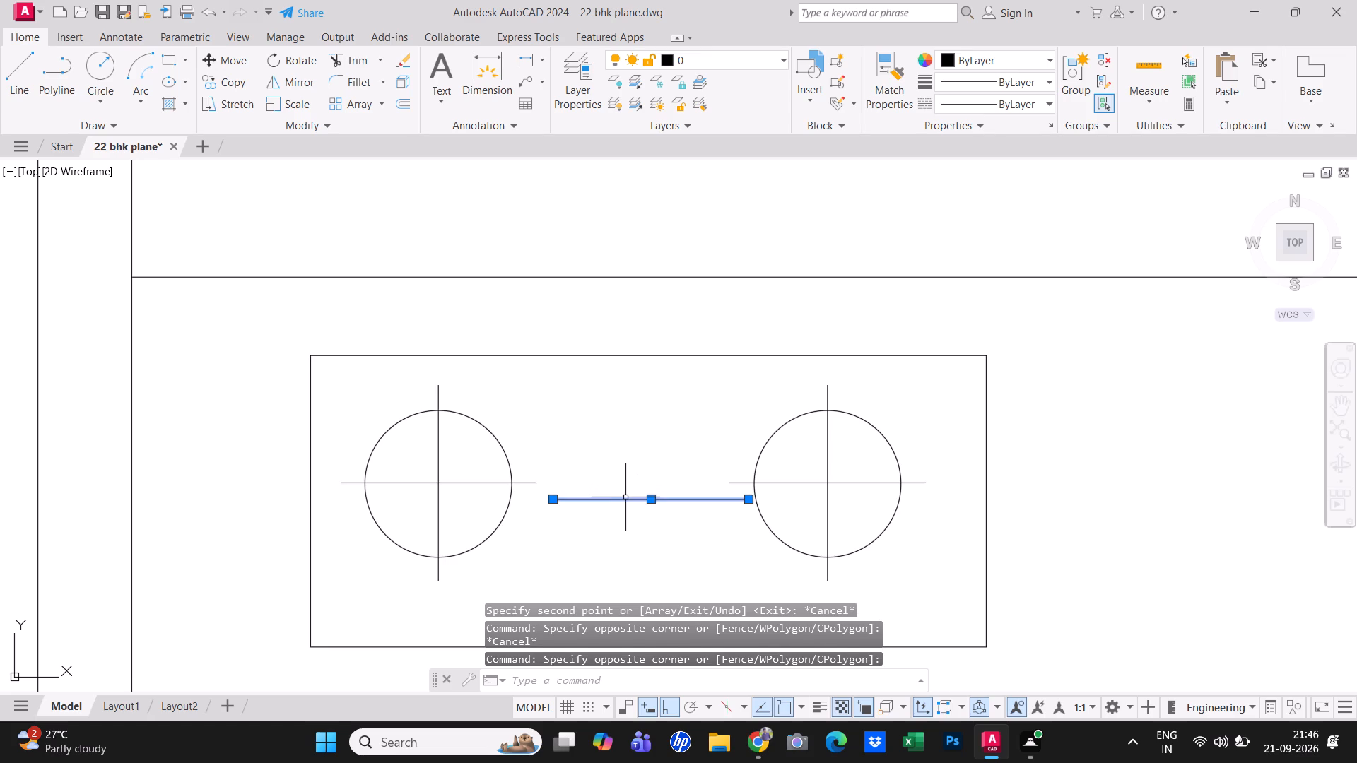
key("e")
key("space")
key("Escape")
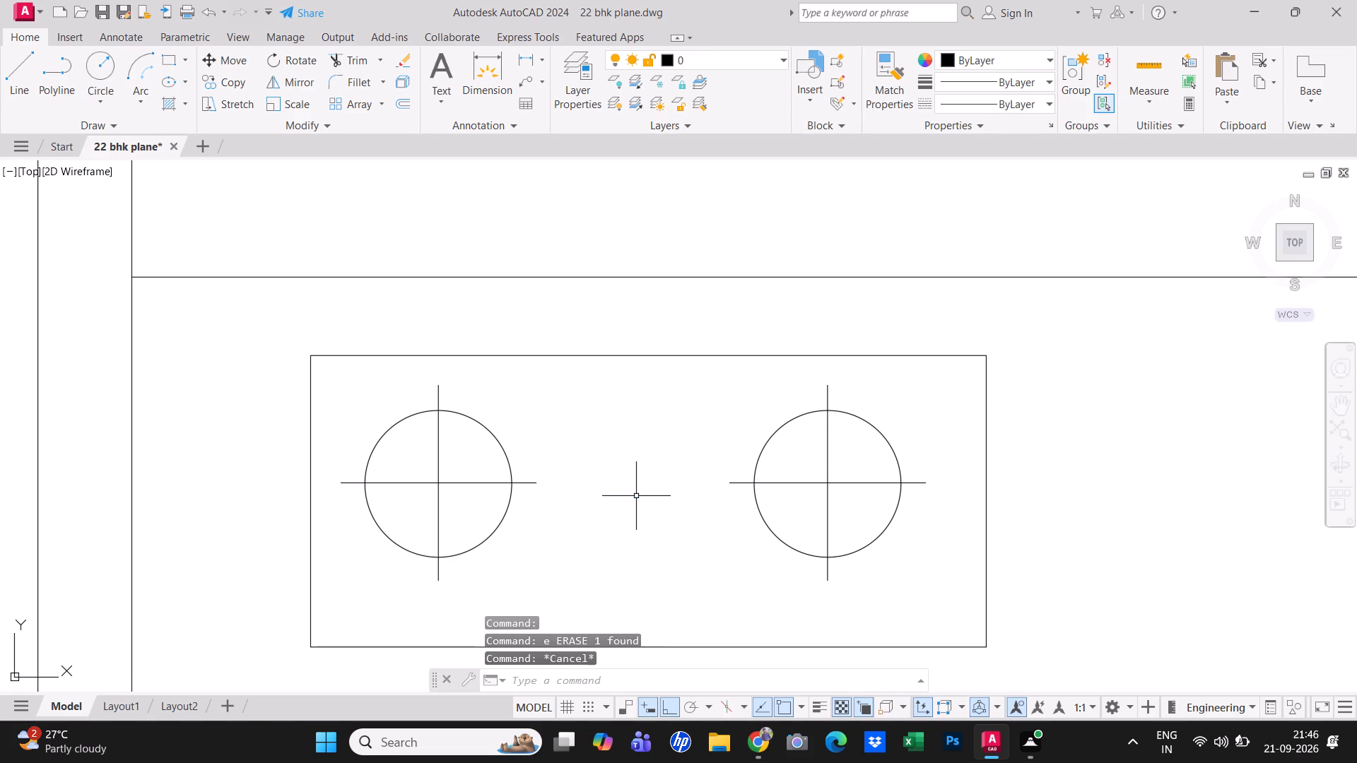
Group the stove rectangle, both burner circles and their cross lines into one object.
scroll(670, 522, "down", 2)
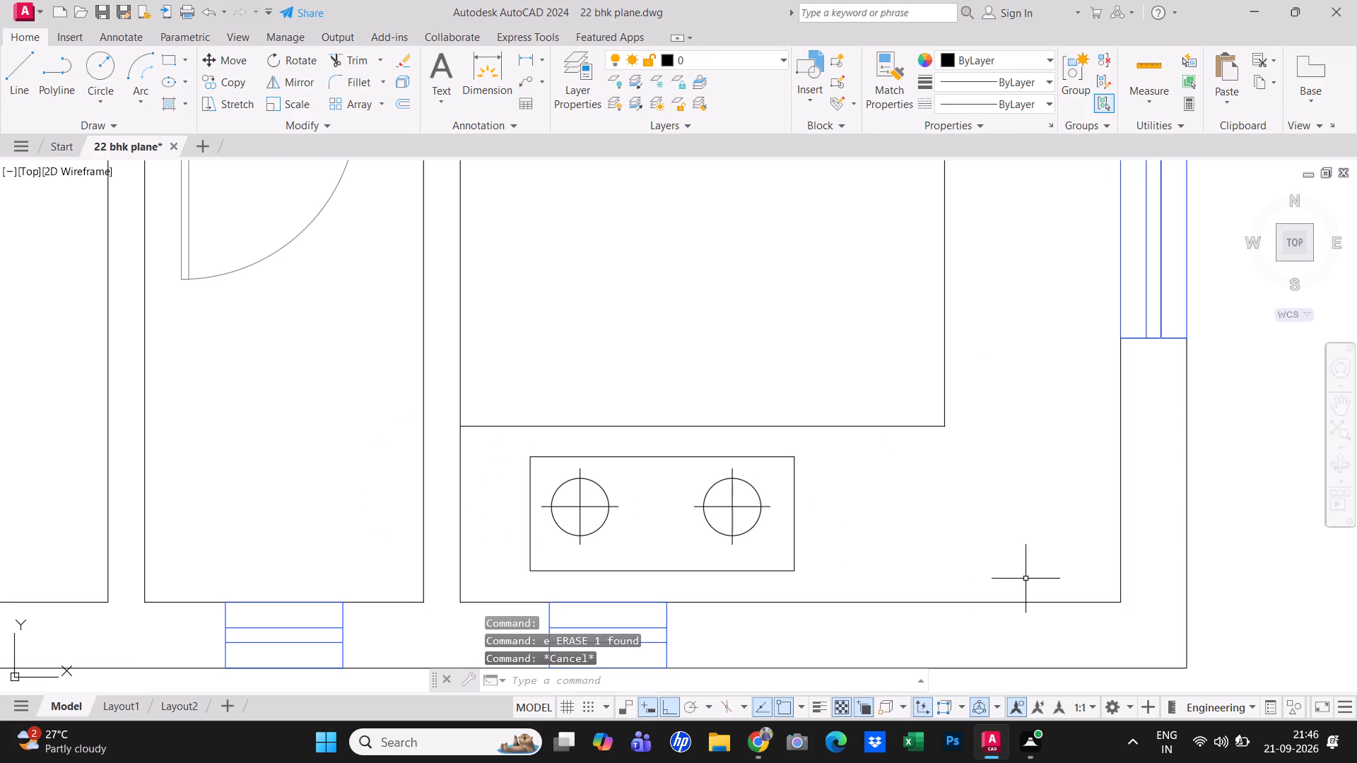
left_click(820, 590)
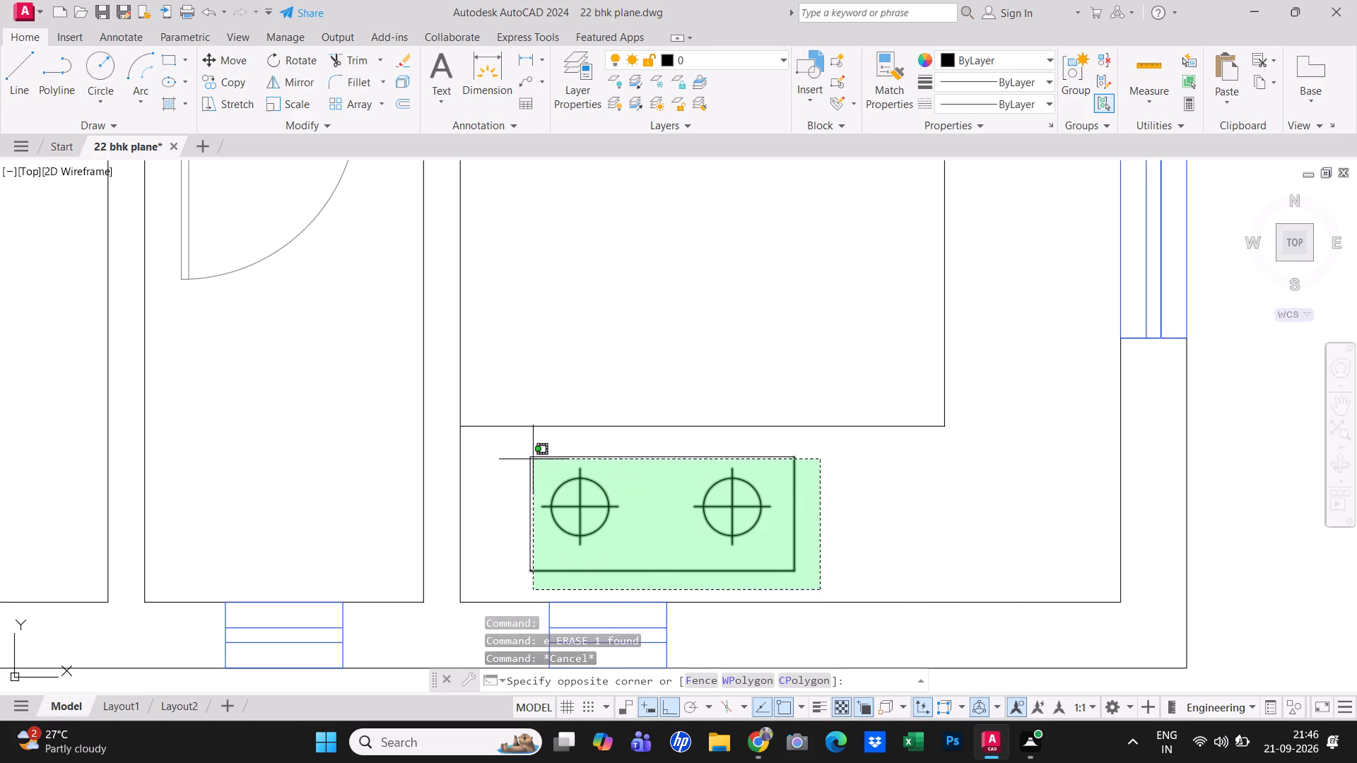
left_click(524, 452)
type("g")
key("space")
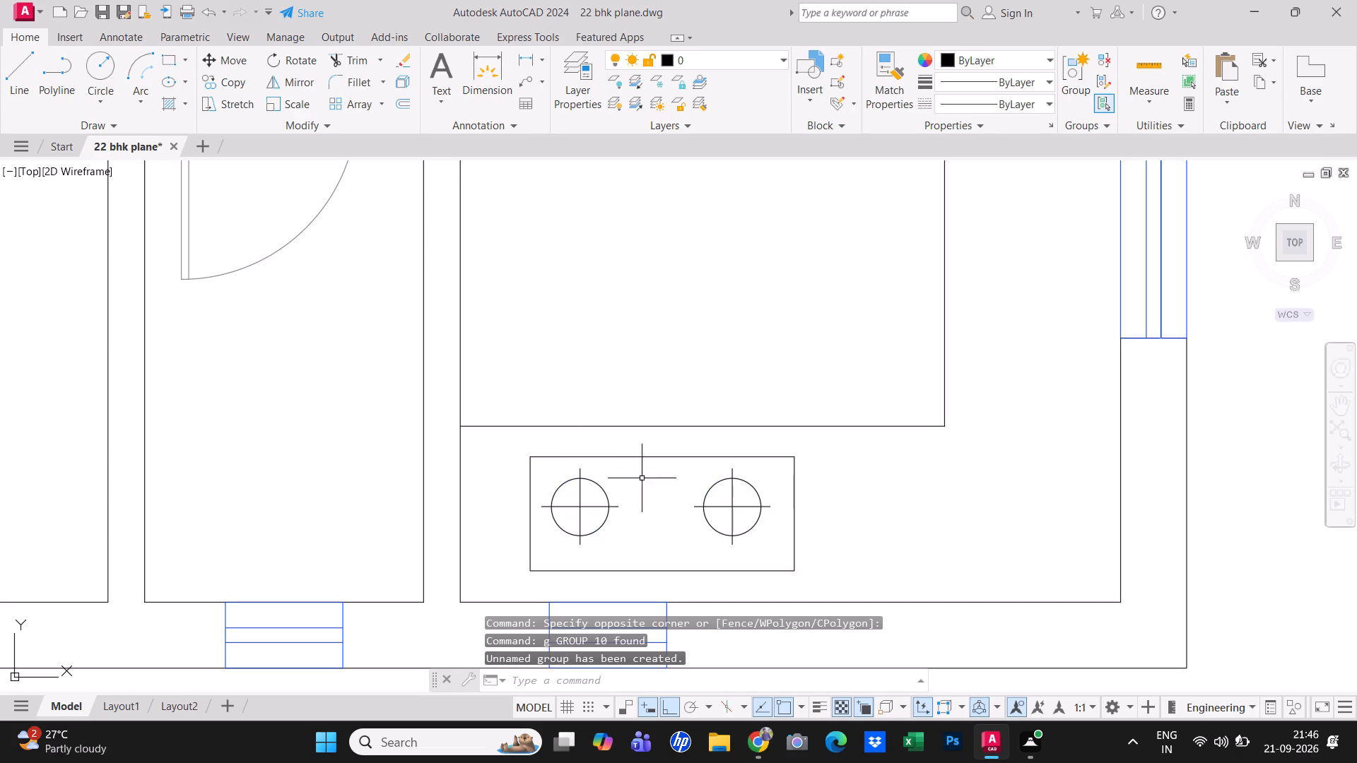
scroll(744, 524, "down", 1)
key("Escape")
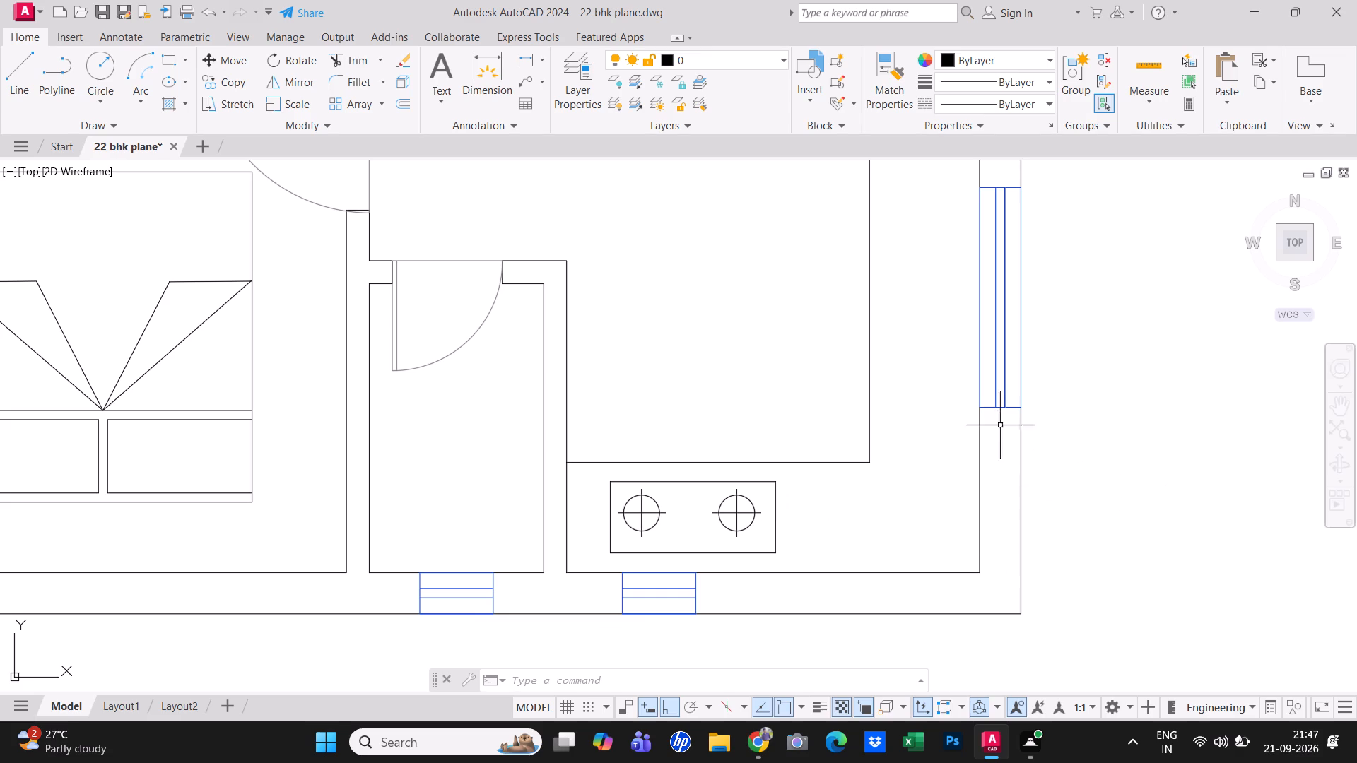
Save the drawing.
middle_click_drag(908, 461, 896, 499)
scroll(895, 493, "down", 2)
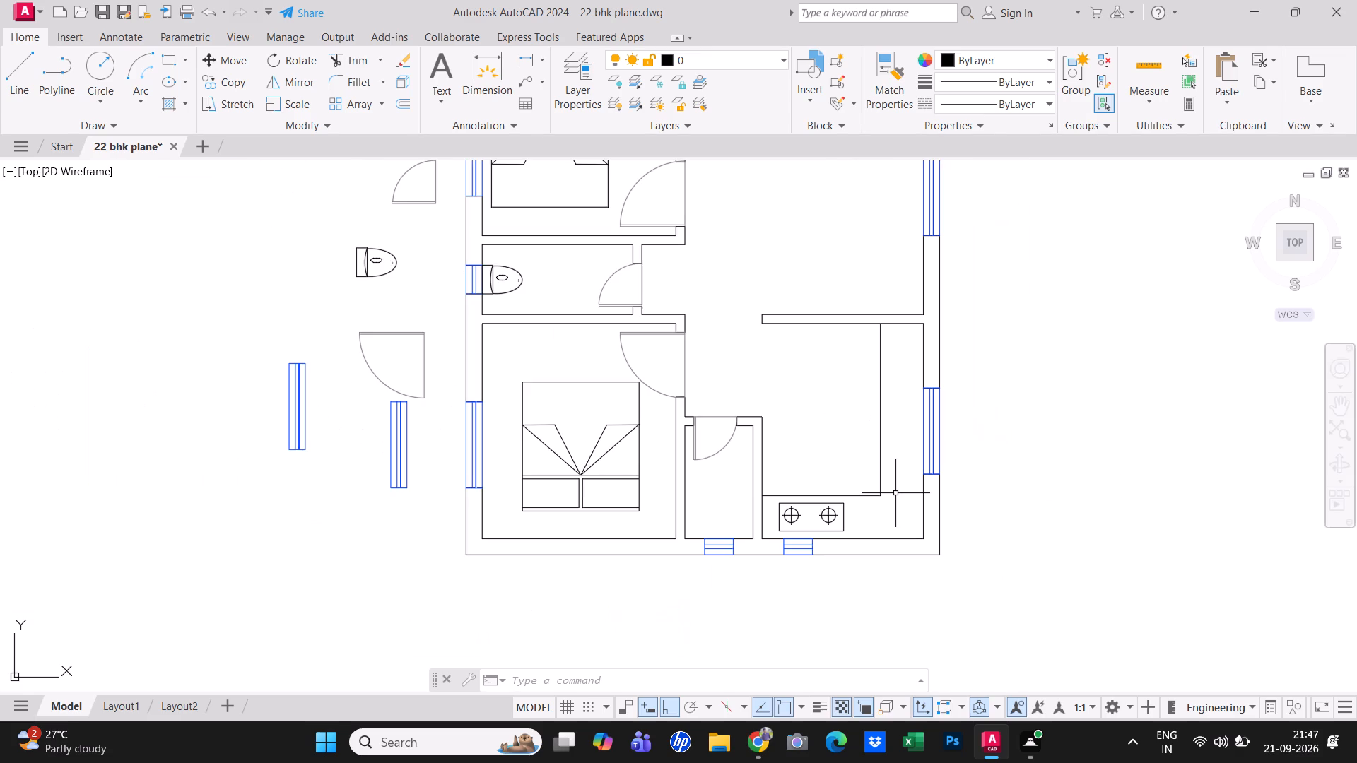
key("ctrl+s")
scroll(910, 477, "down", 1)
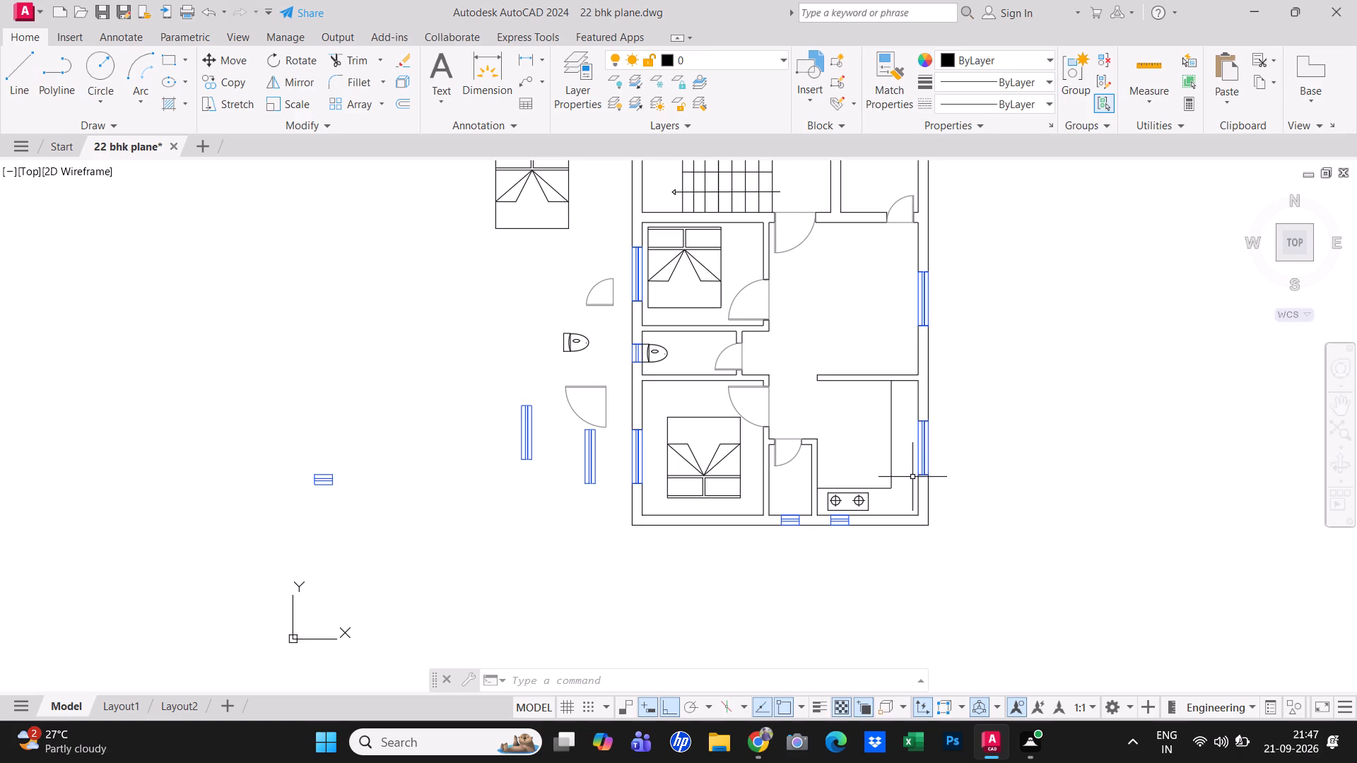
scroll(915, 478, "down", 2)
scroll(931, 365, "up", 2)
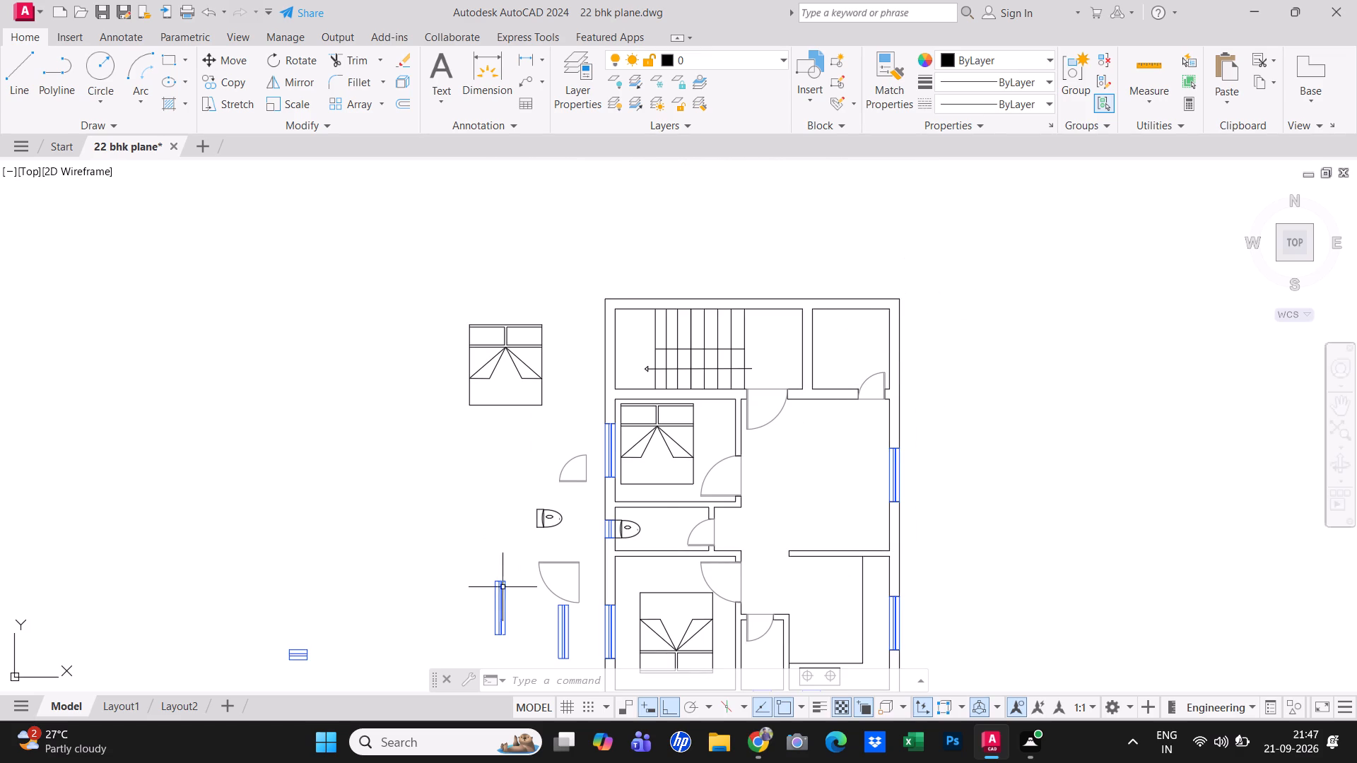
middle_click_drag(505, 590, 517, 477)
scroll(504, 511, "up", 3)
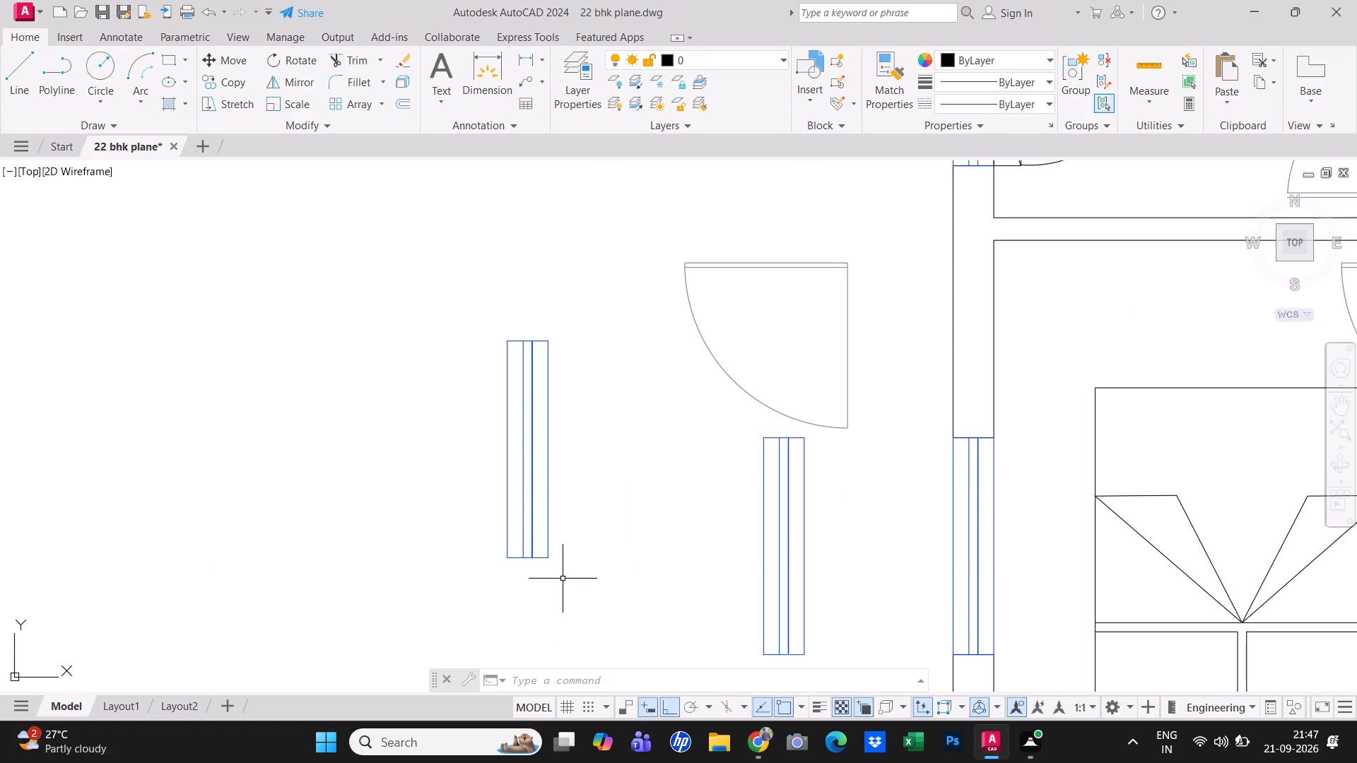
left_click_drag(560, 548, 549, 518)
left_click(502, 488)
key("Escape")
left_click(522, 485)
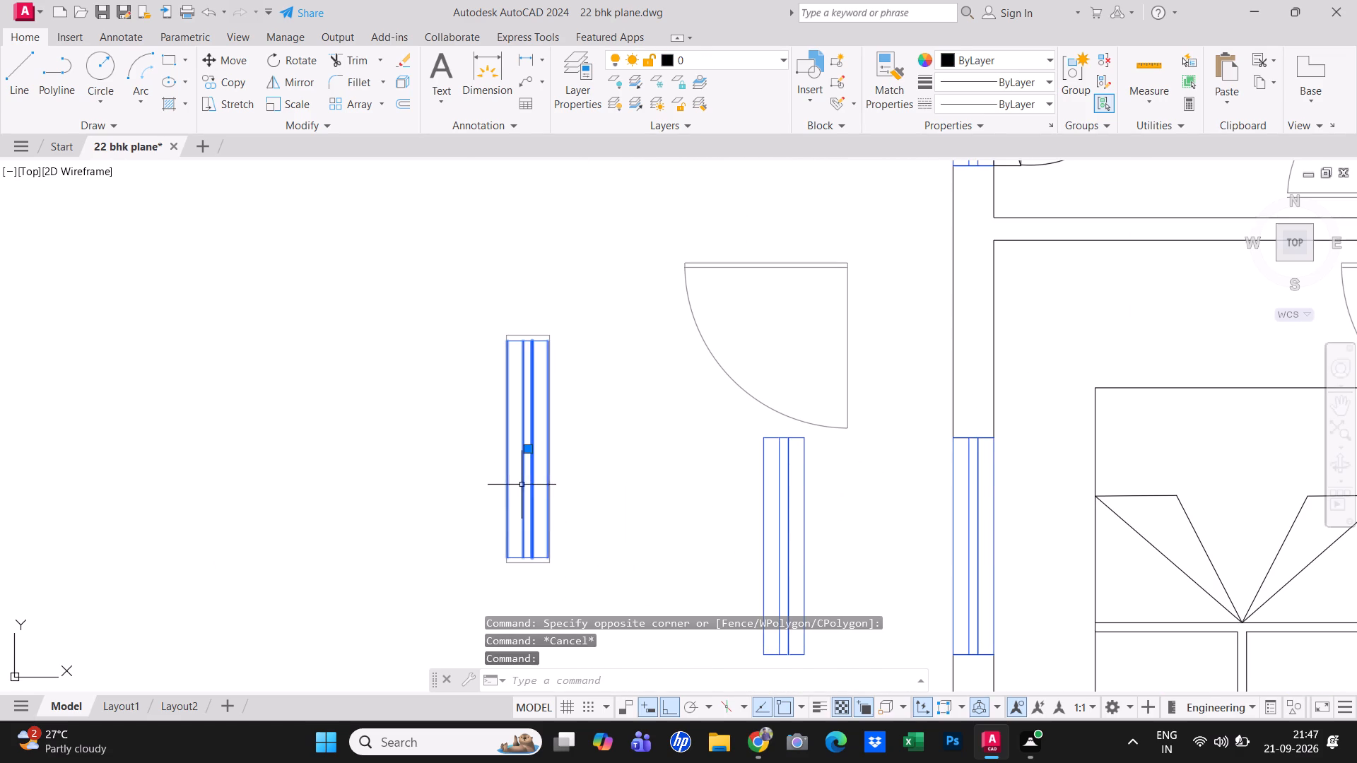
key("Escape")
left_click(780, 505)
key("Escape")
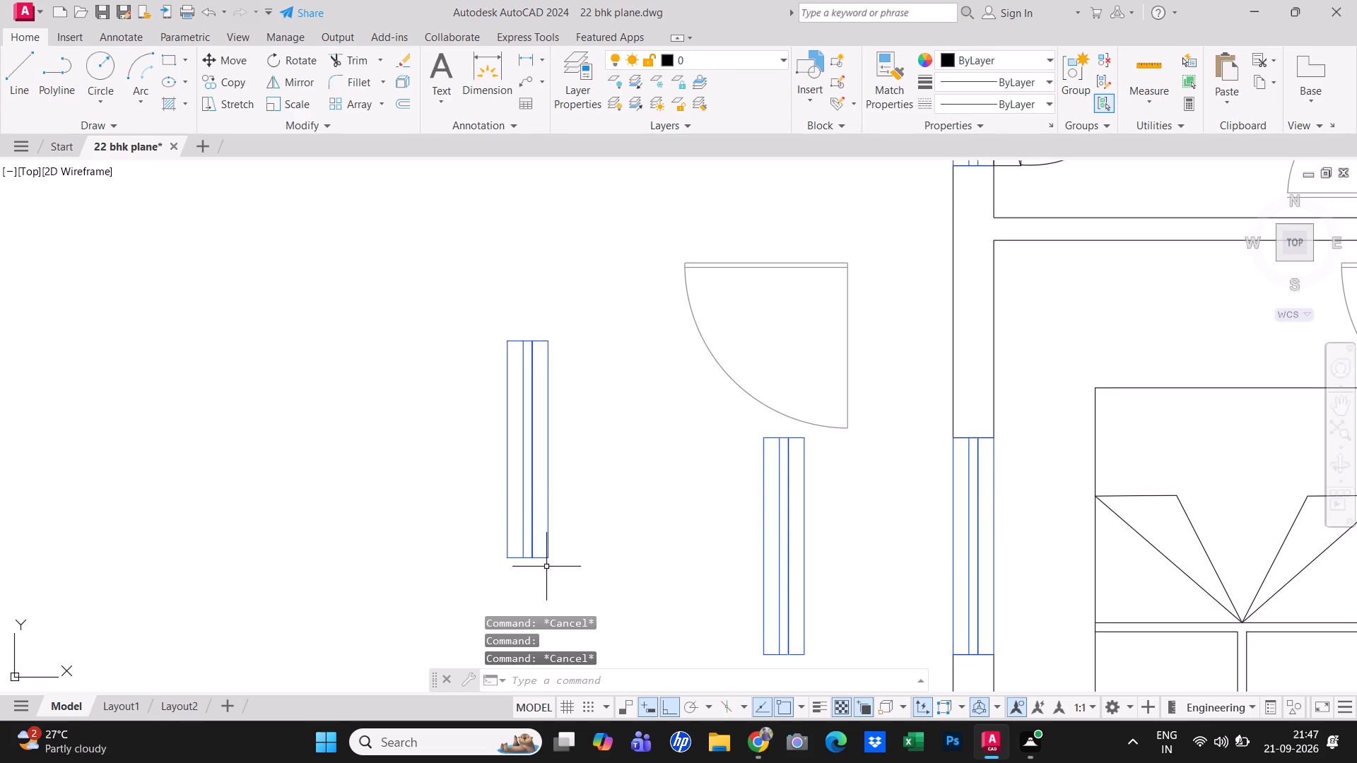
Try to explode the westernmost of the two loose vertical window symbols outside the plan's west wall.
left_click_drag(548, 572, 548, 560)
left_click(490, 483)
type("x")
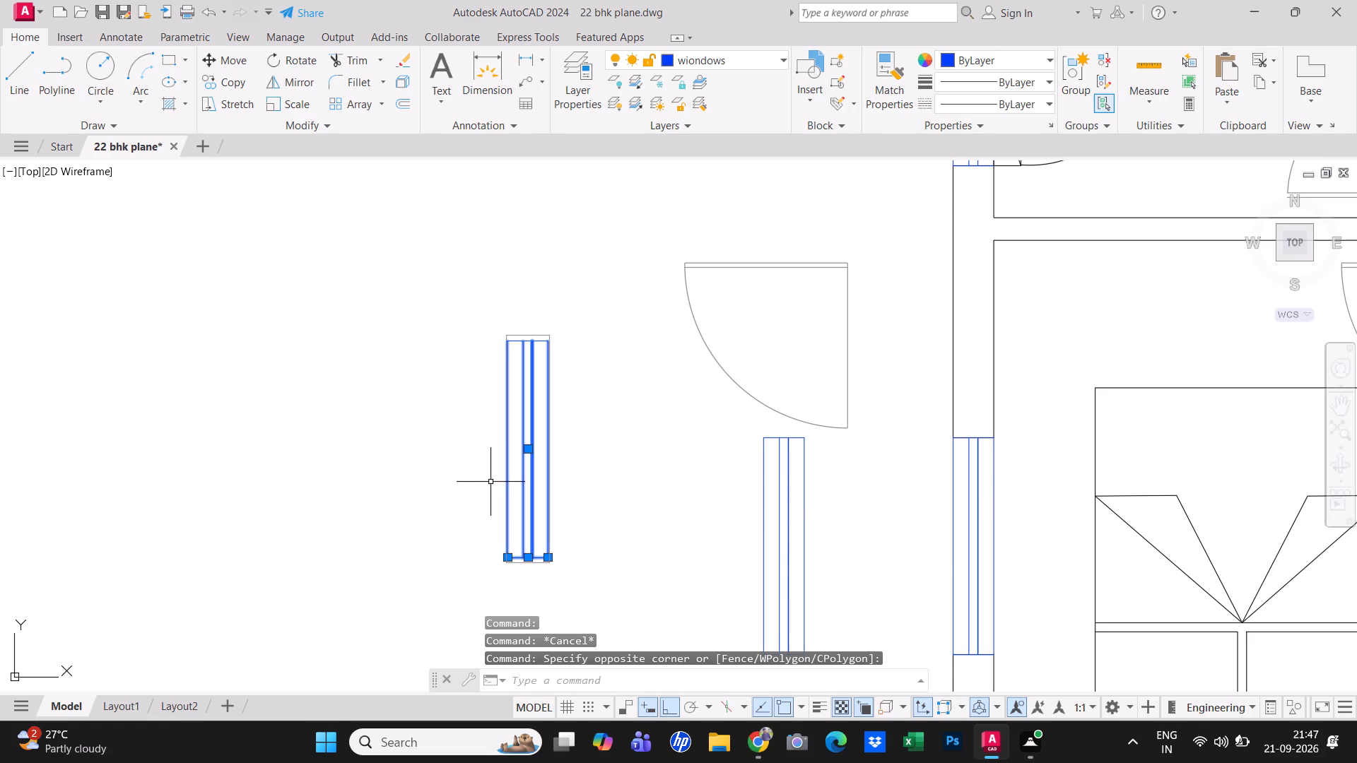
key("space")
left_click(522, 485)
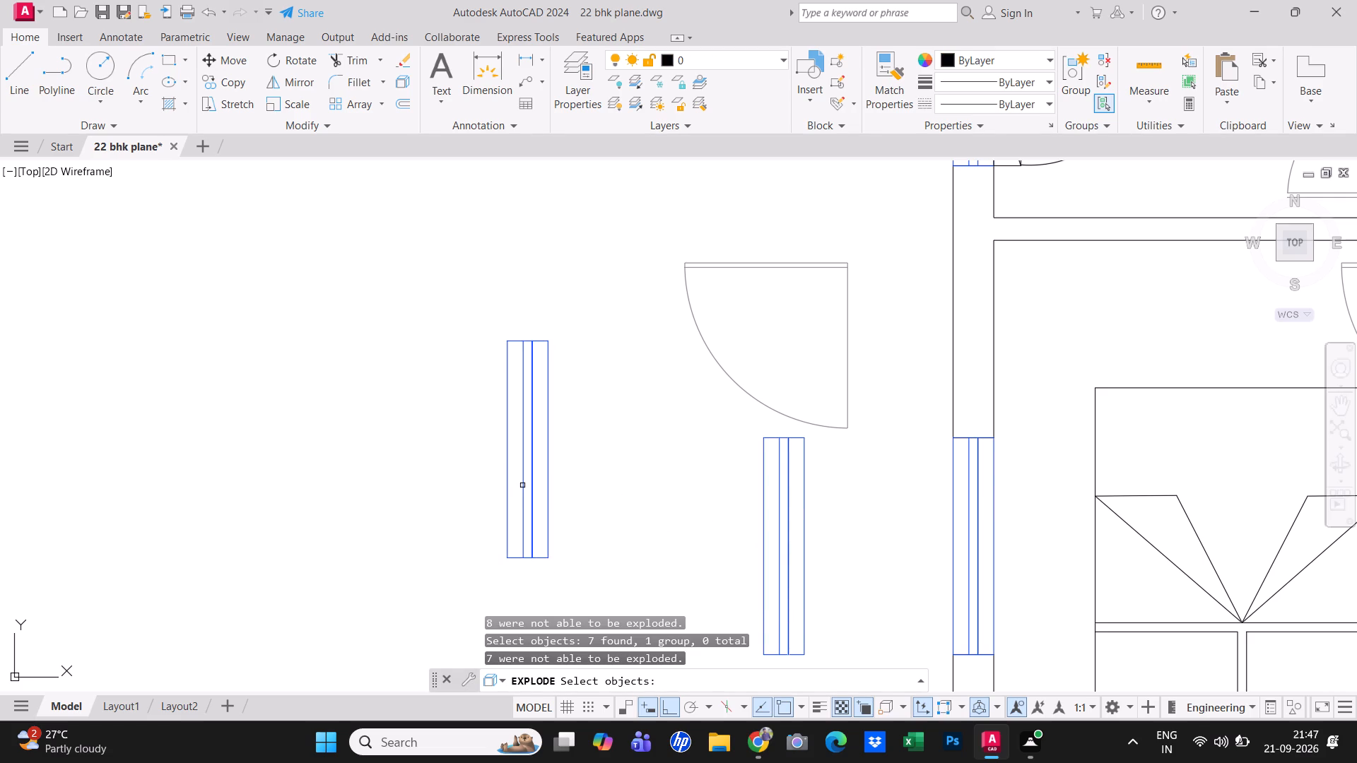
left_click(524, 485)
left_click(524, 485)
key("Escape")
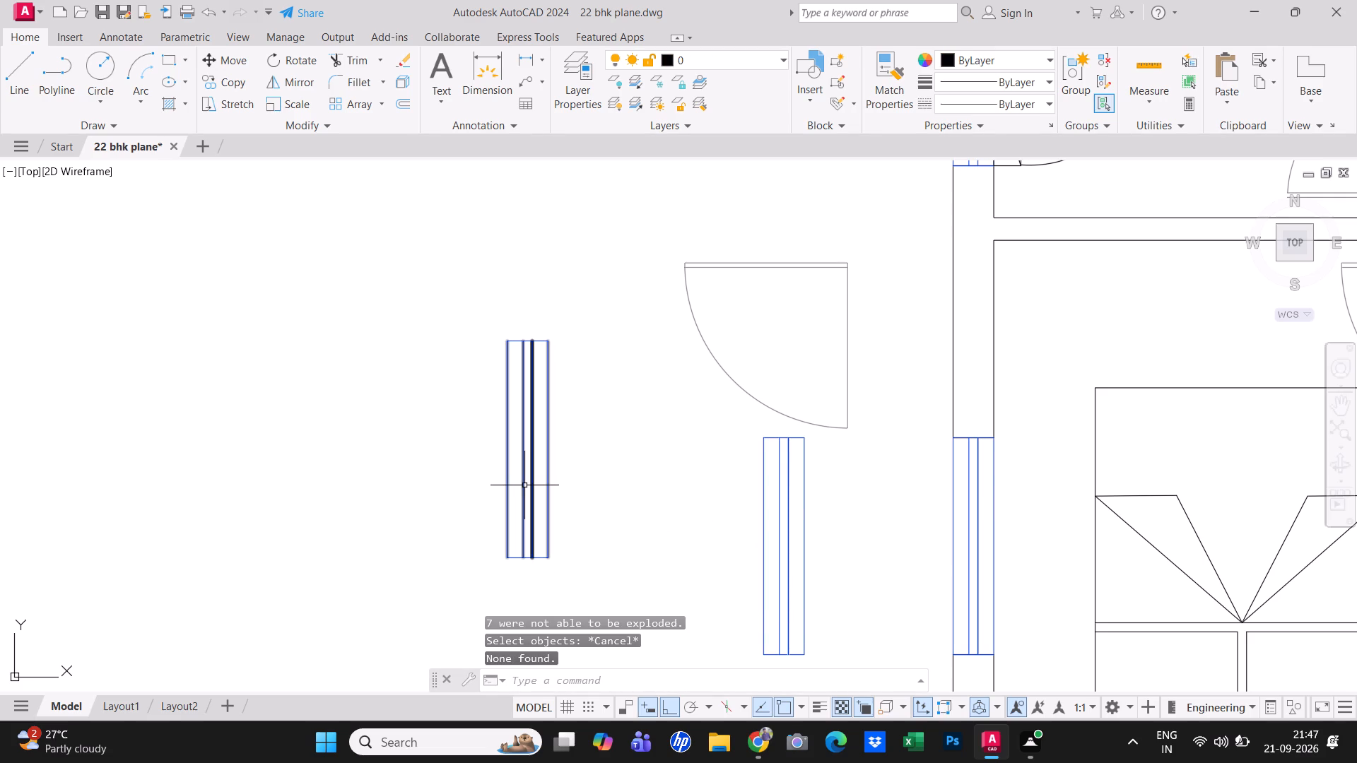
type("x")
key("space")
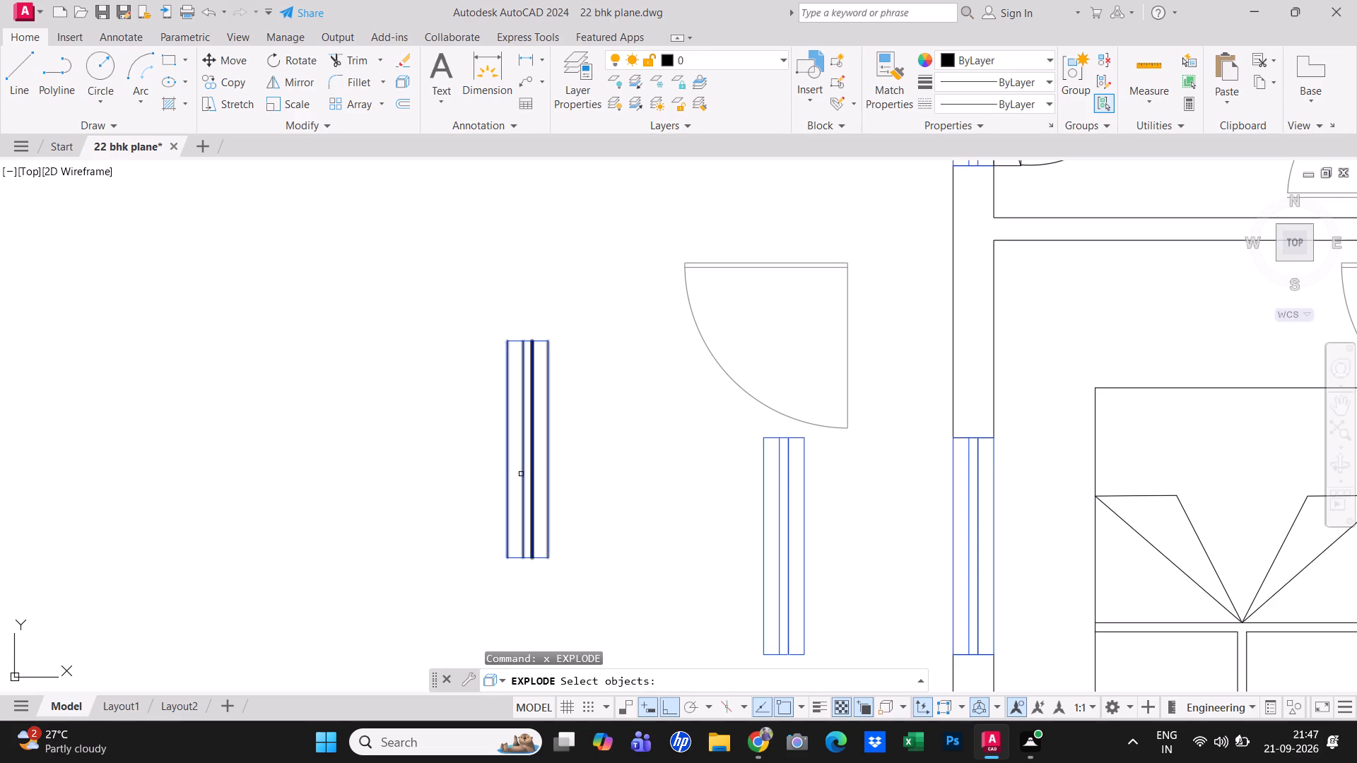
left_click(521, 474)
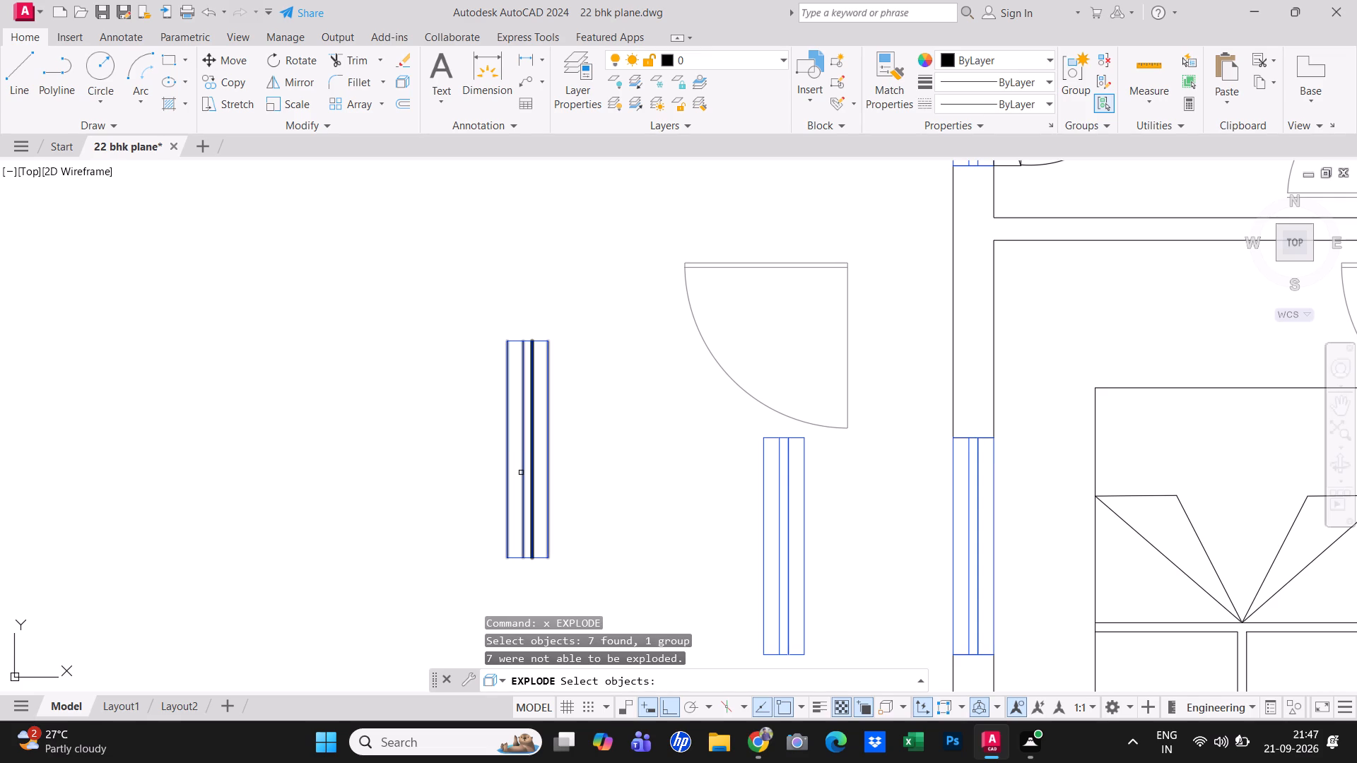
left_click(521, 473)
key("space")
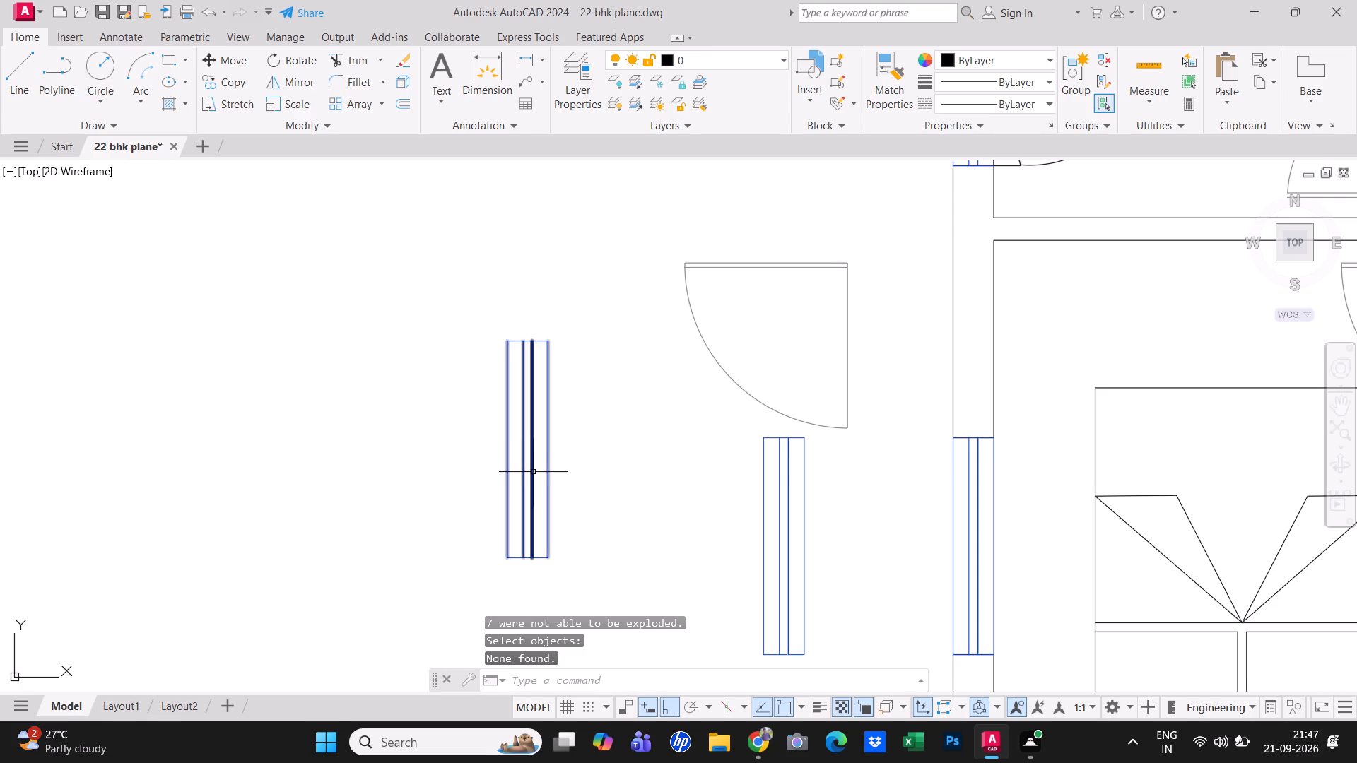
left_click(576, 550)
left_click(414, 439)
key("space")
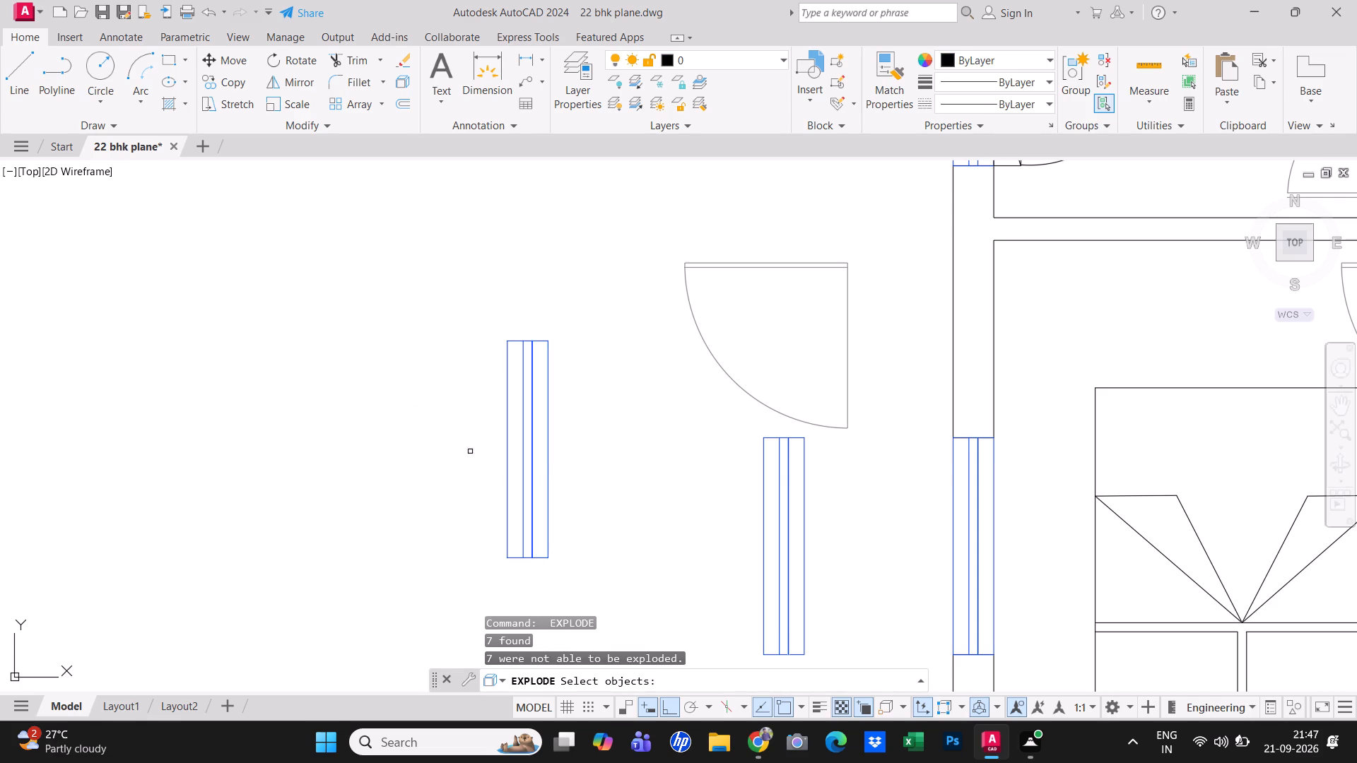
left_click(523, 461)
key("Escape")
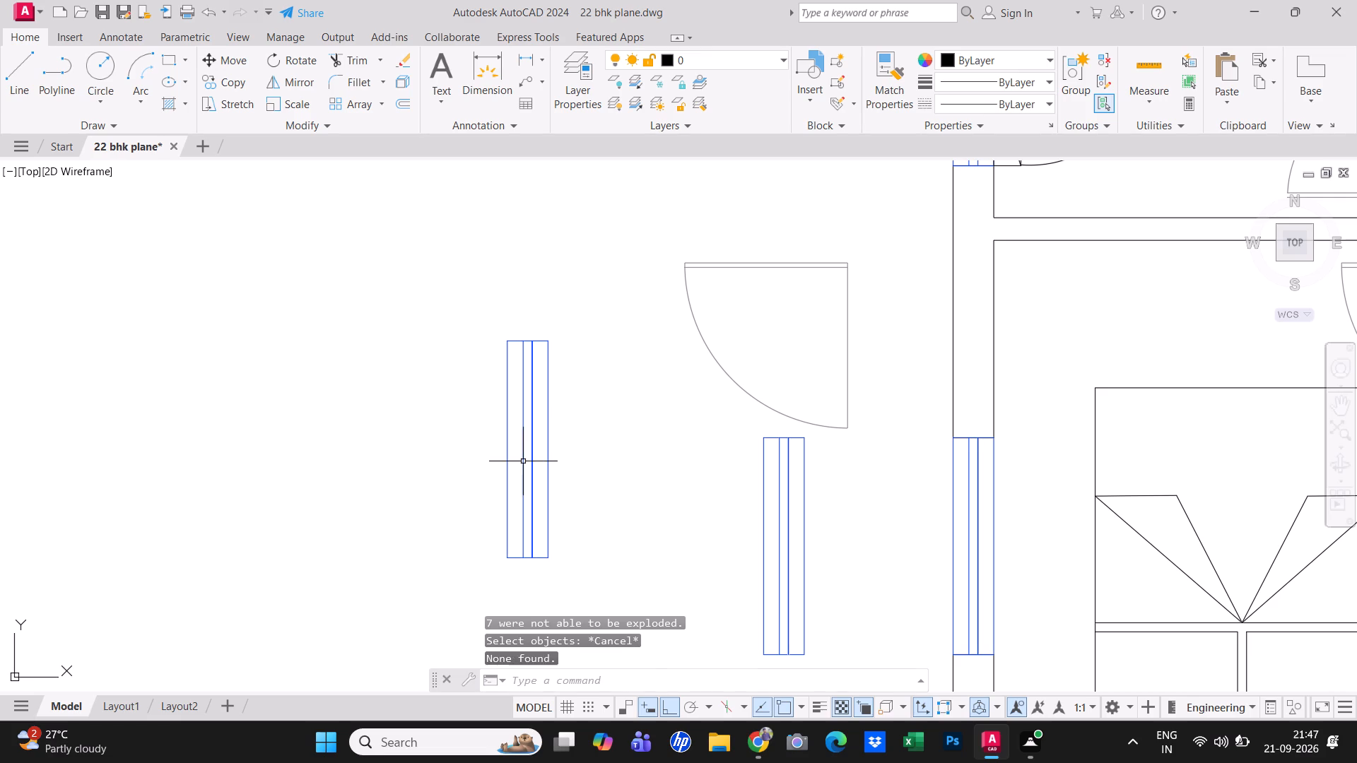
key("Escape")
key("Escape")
Ungroup the westernmost loose vertical window symbol outside the plan.
left_click(525, 461)
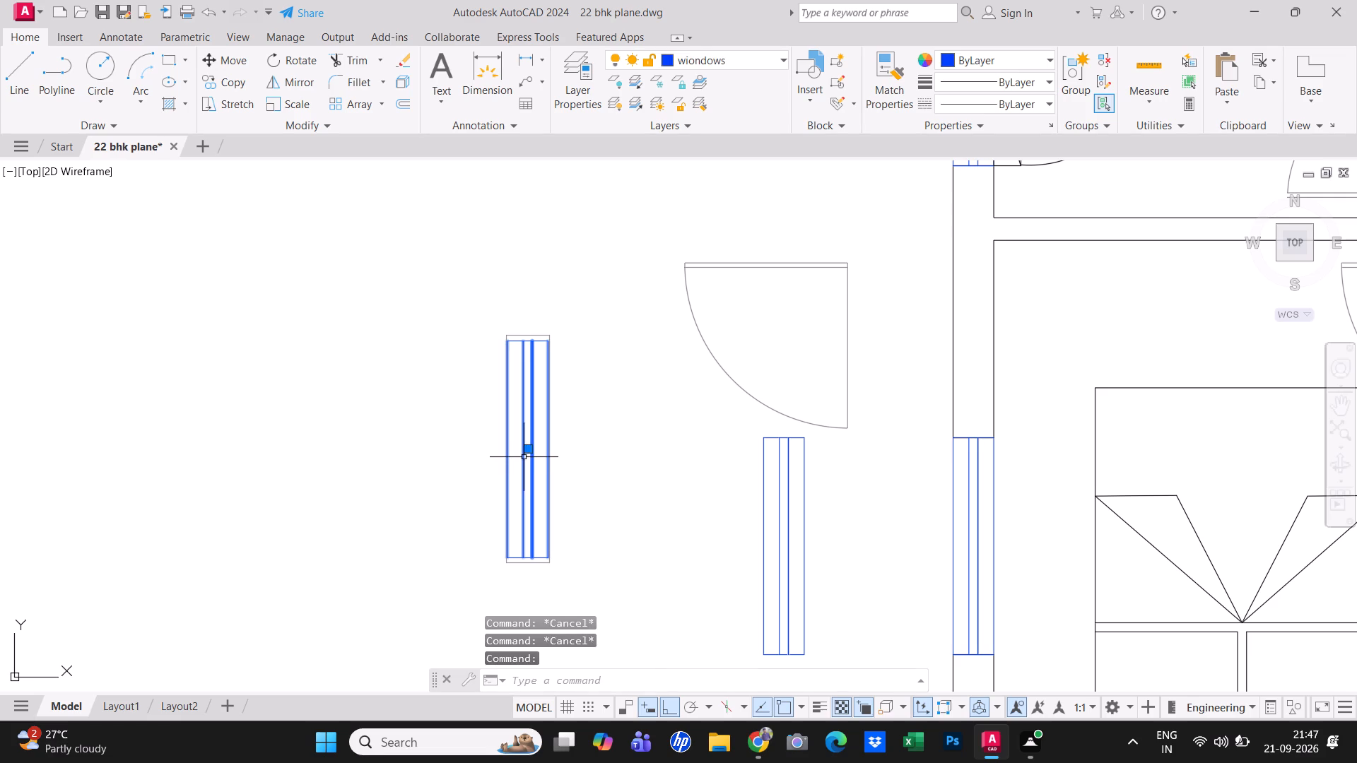
type("ungro")
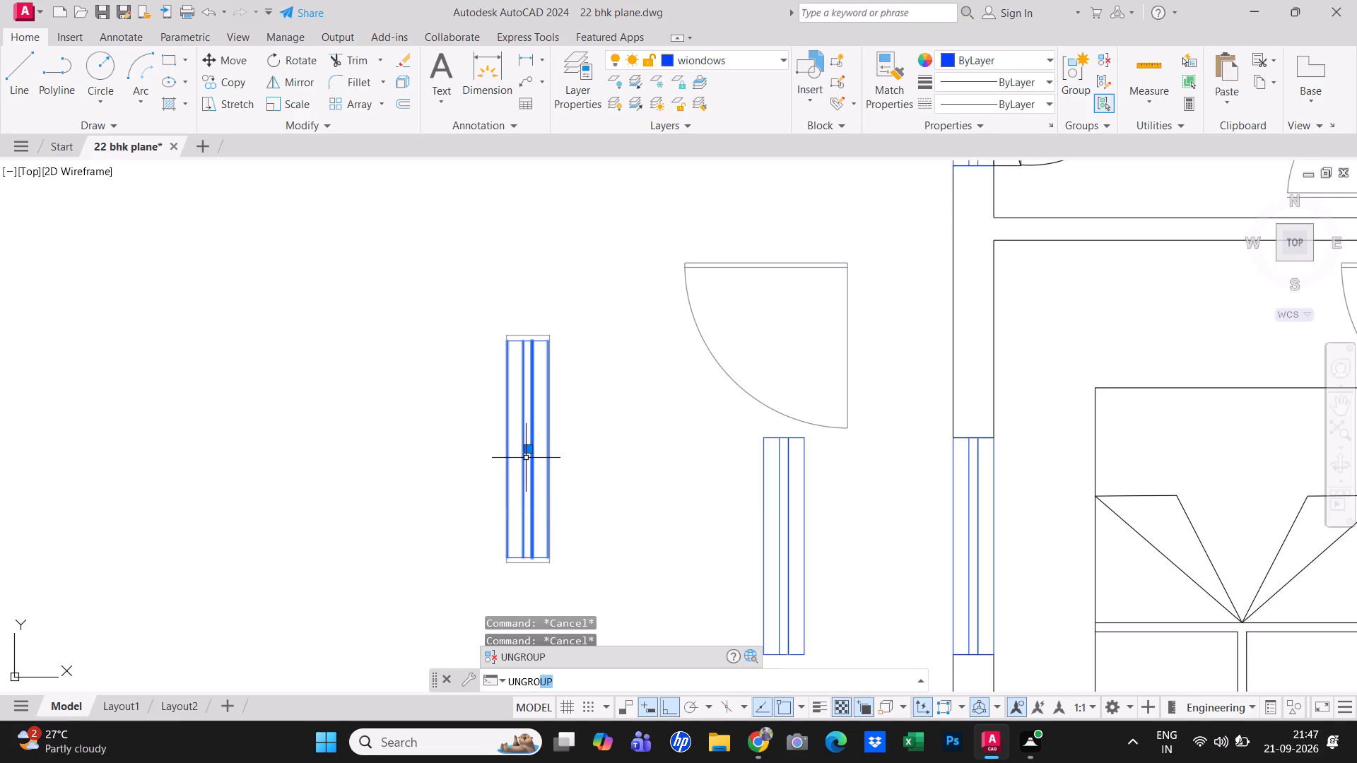
left_click(540, 658)
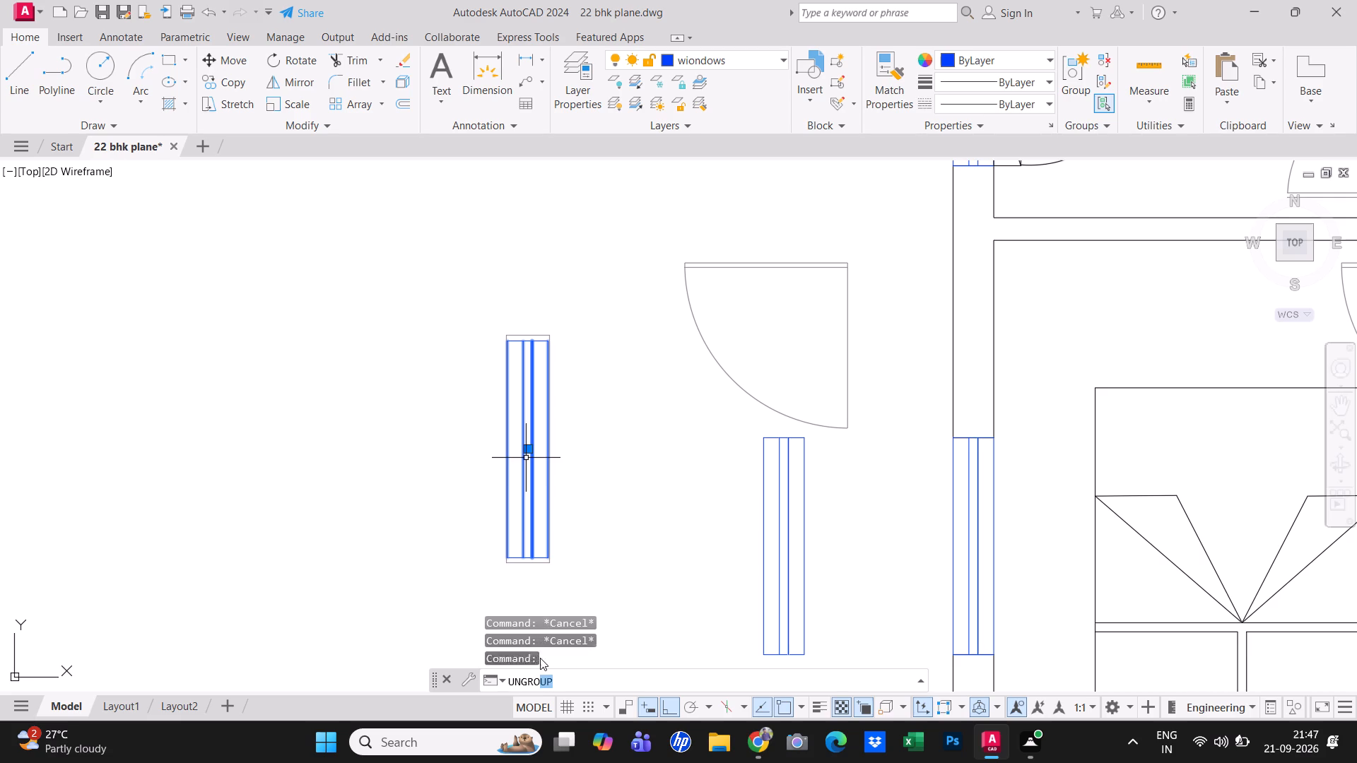
left_click(508, 543)
key("Escape")
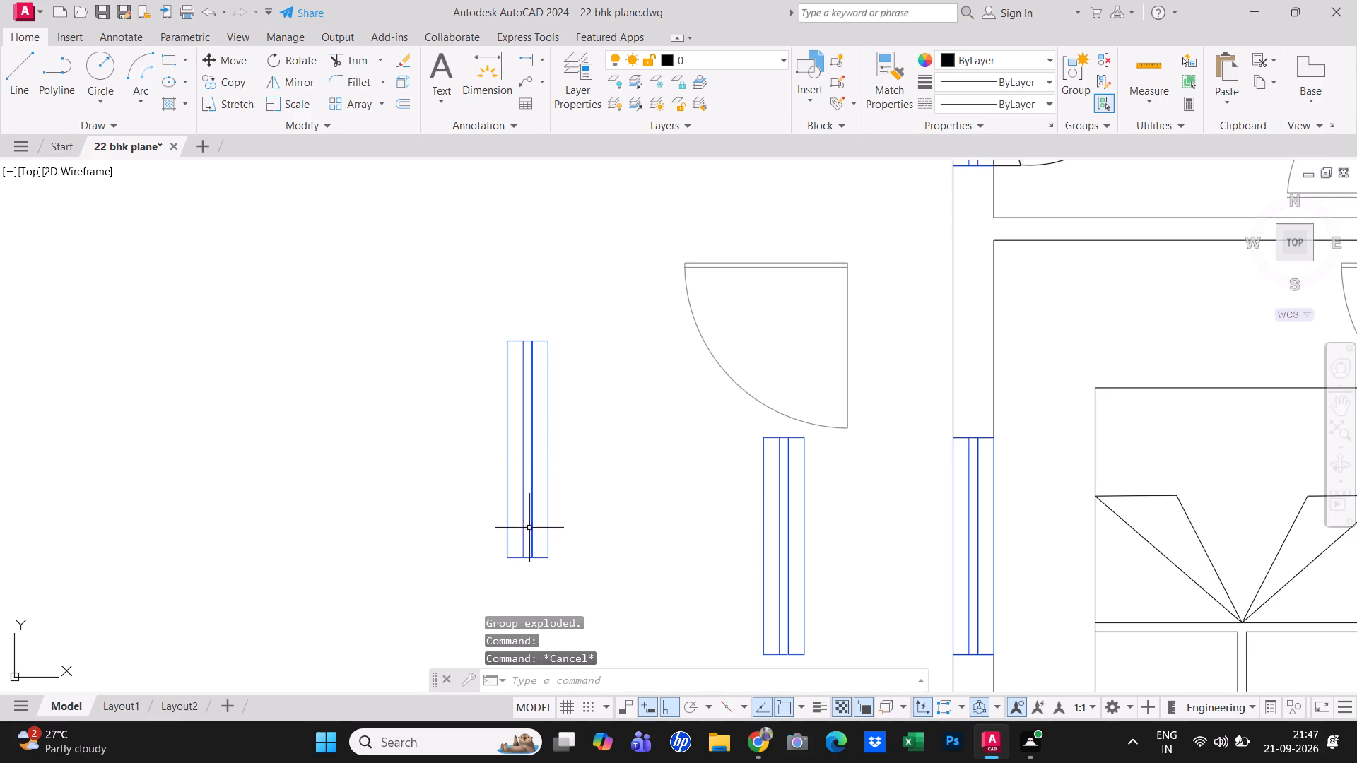
key("Escape")
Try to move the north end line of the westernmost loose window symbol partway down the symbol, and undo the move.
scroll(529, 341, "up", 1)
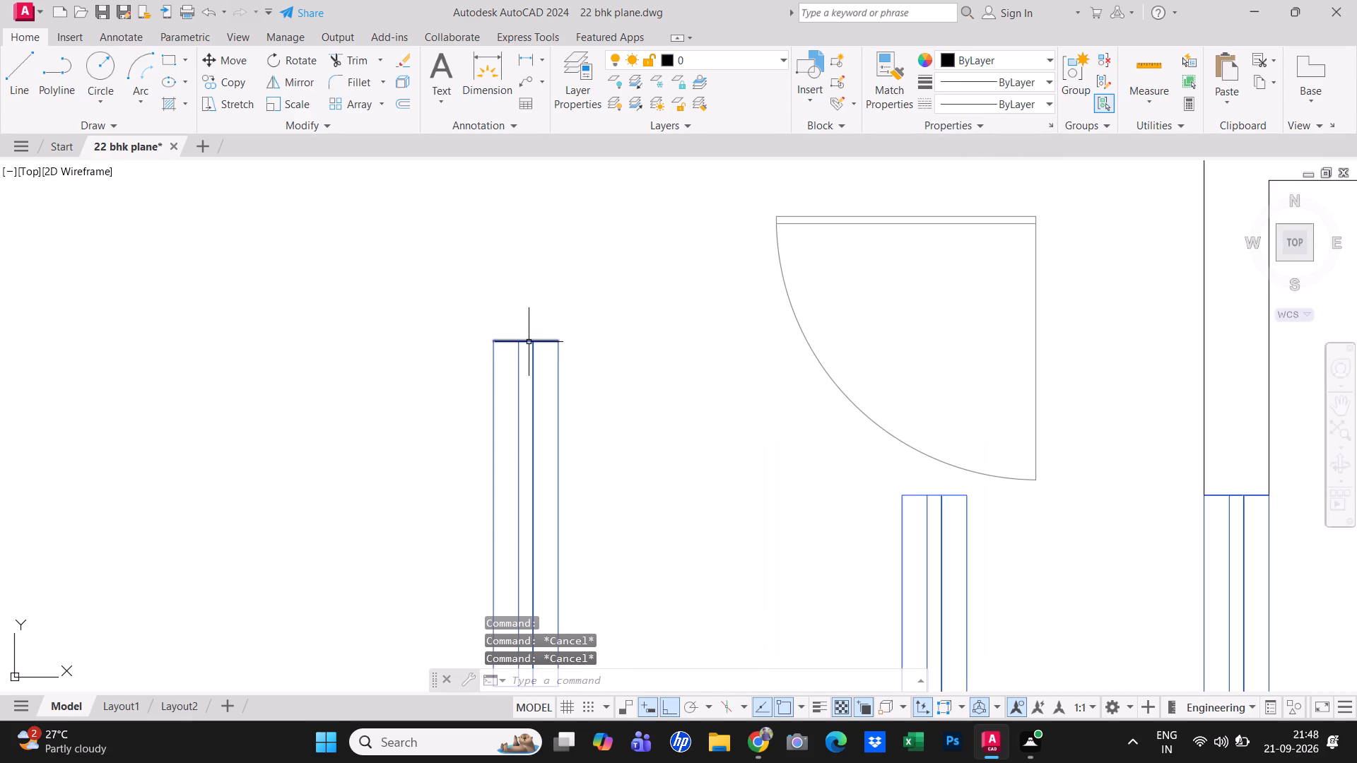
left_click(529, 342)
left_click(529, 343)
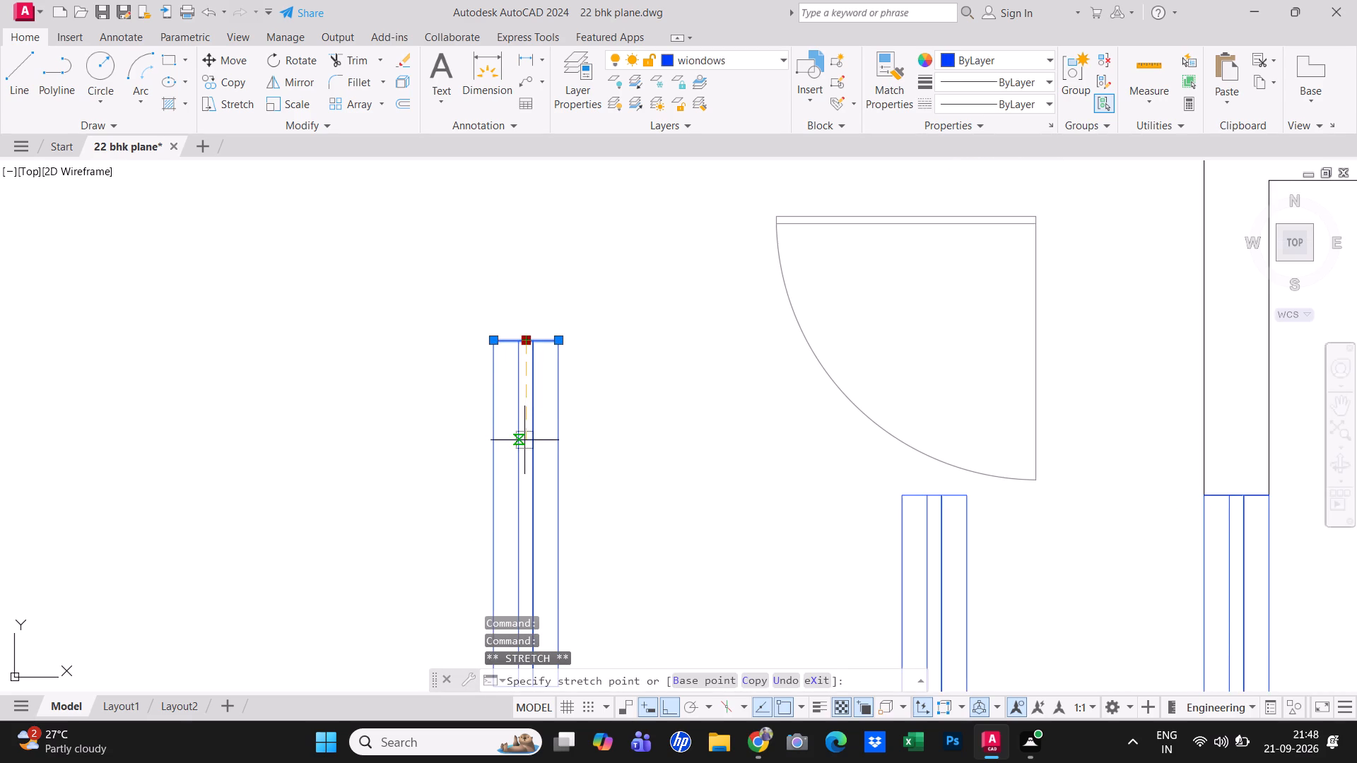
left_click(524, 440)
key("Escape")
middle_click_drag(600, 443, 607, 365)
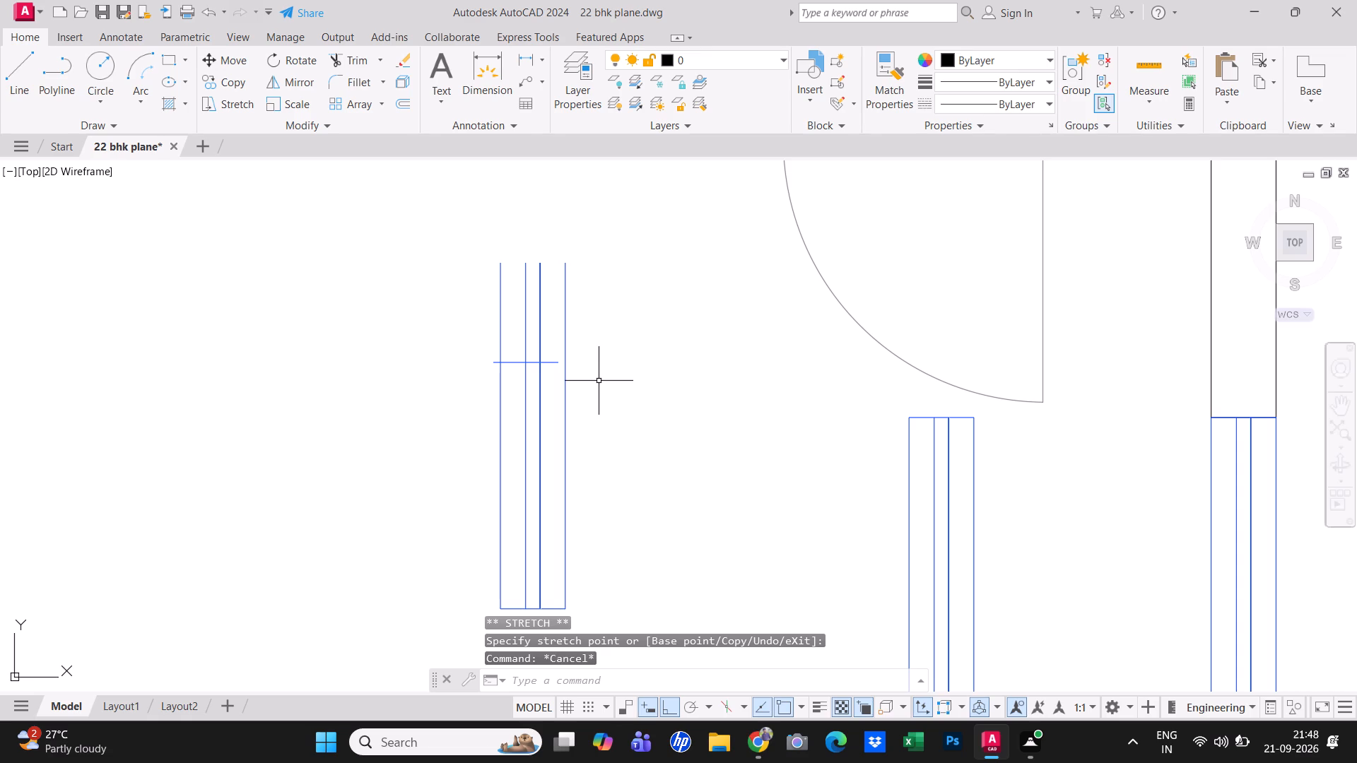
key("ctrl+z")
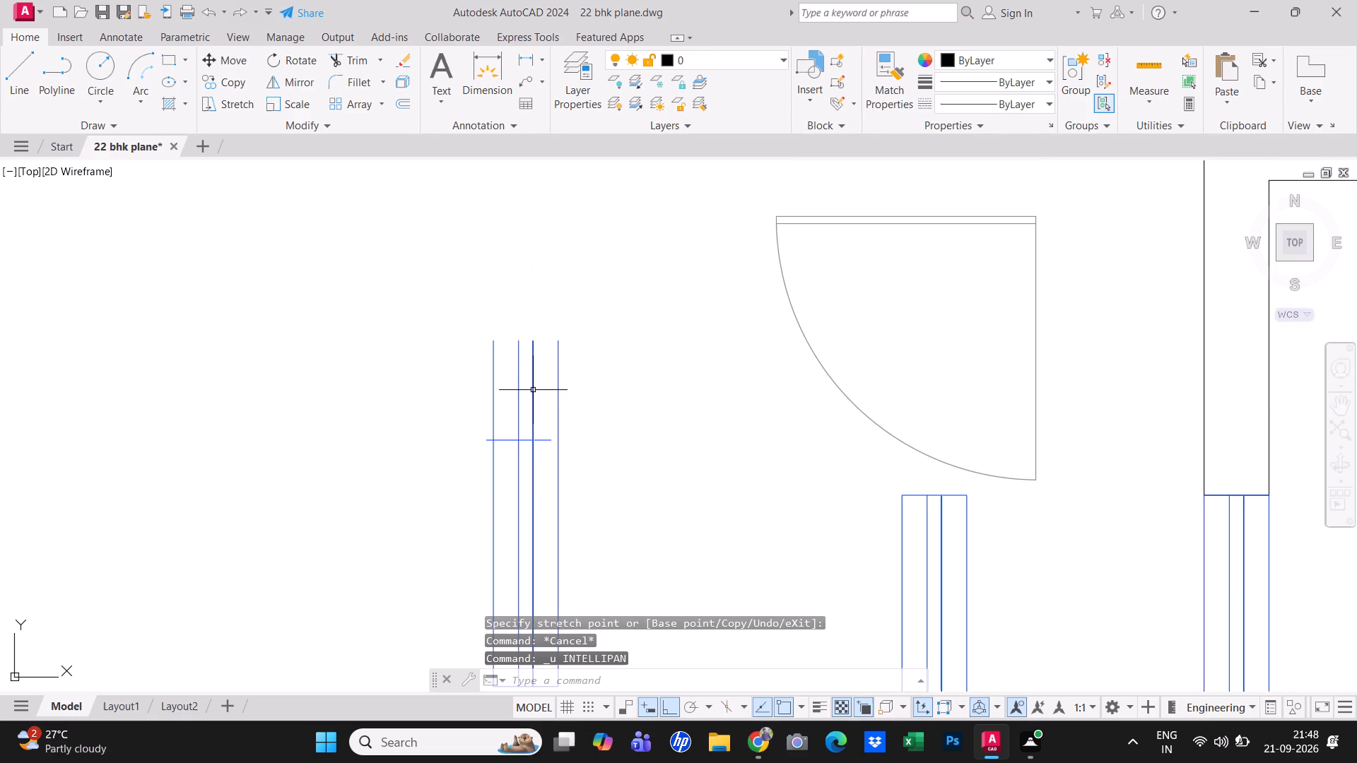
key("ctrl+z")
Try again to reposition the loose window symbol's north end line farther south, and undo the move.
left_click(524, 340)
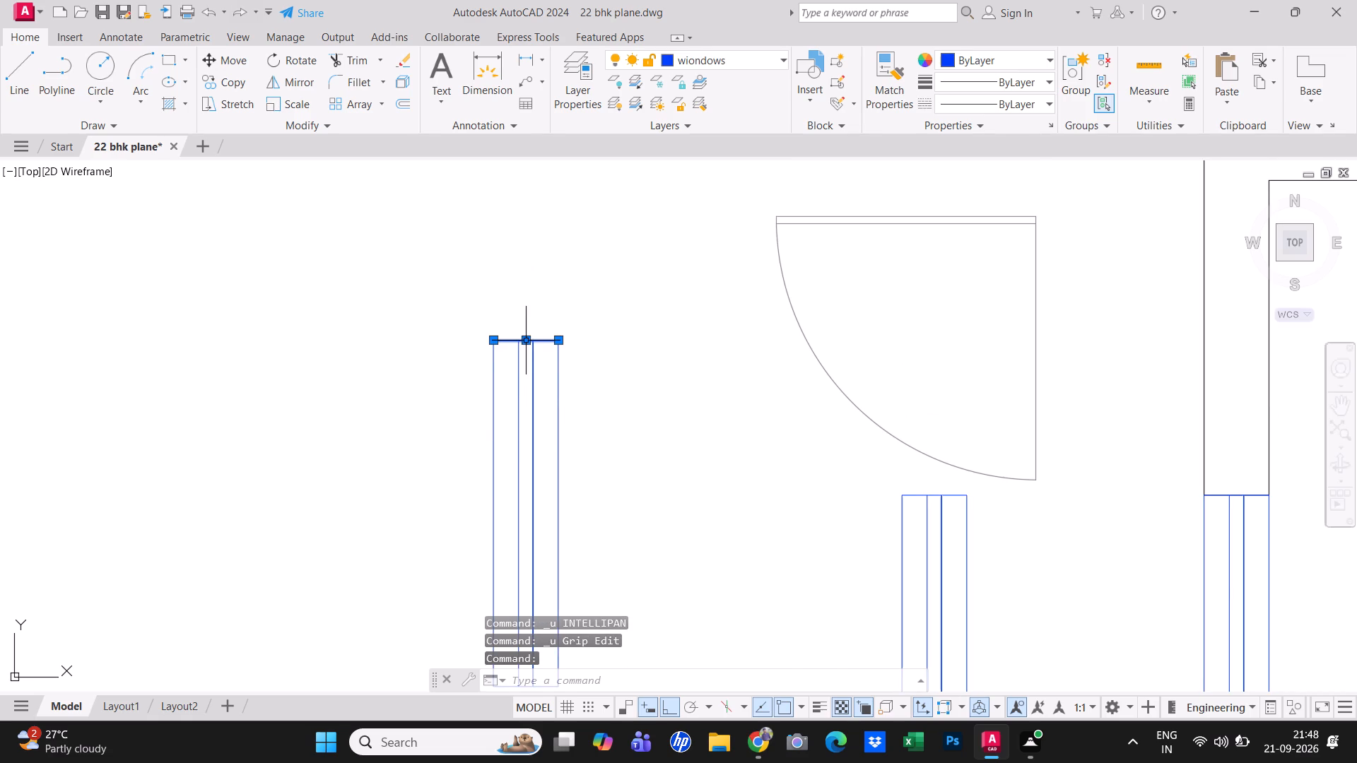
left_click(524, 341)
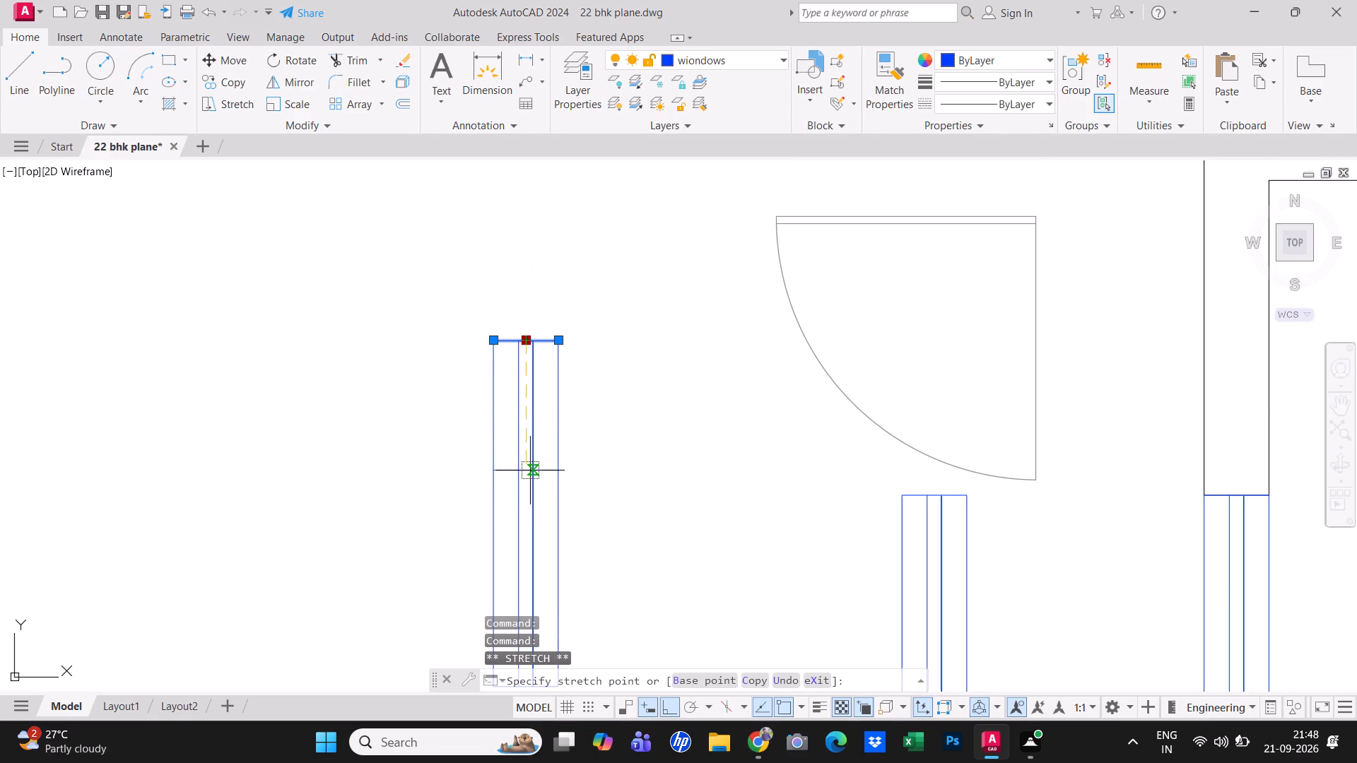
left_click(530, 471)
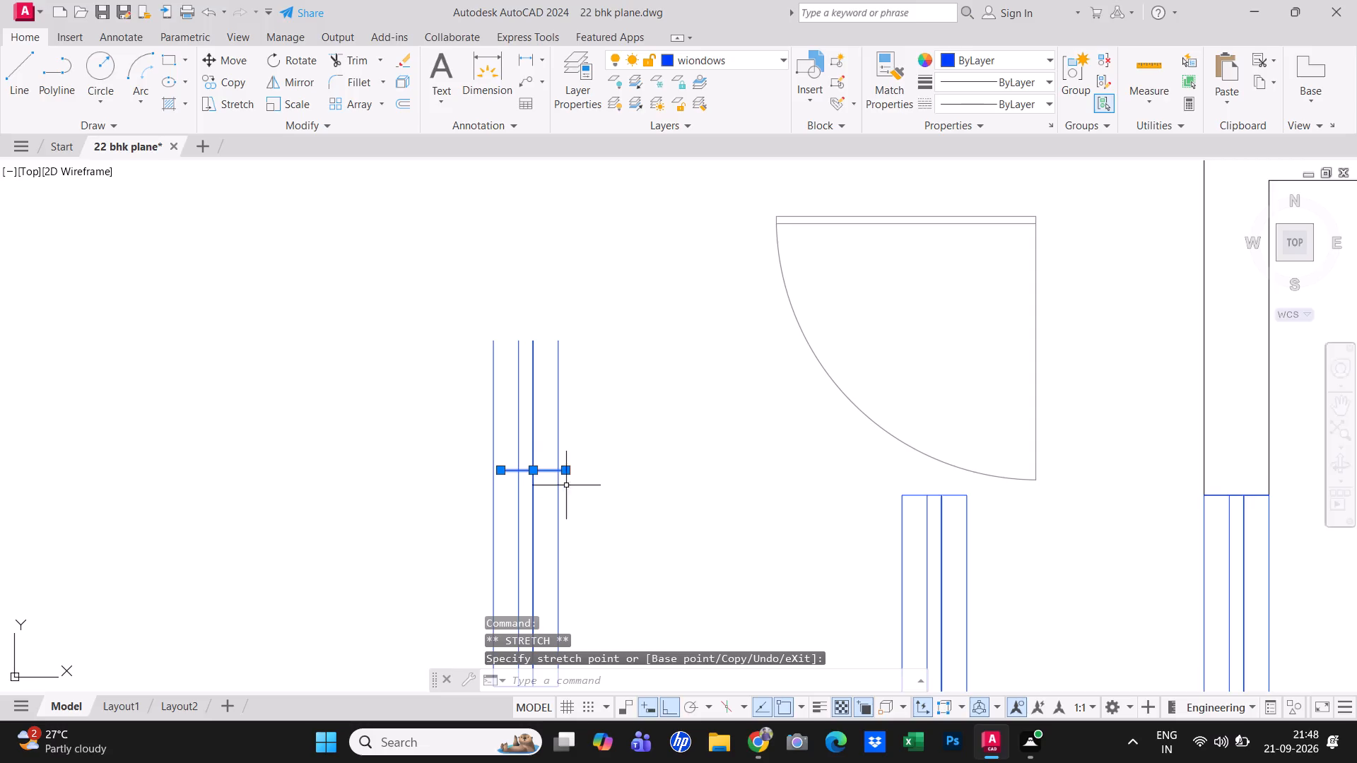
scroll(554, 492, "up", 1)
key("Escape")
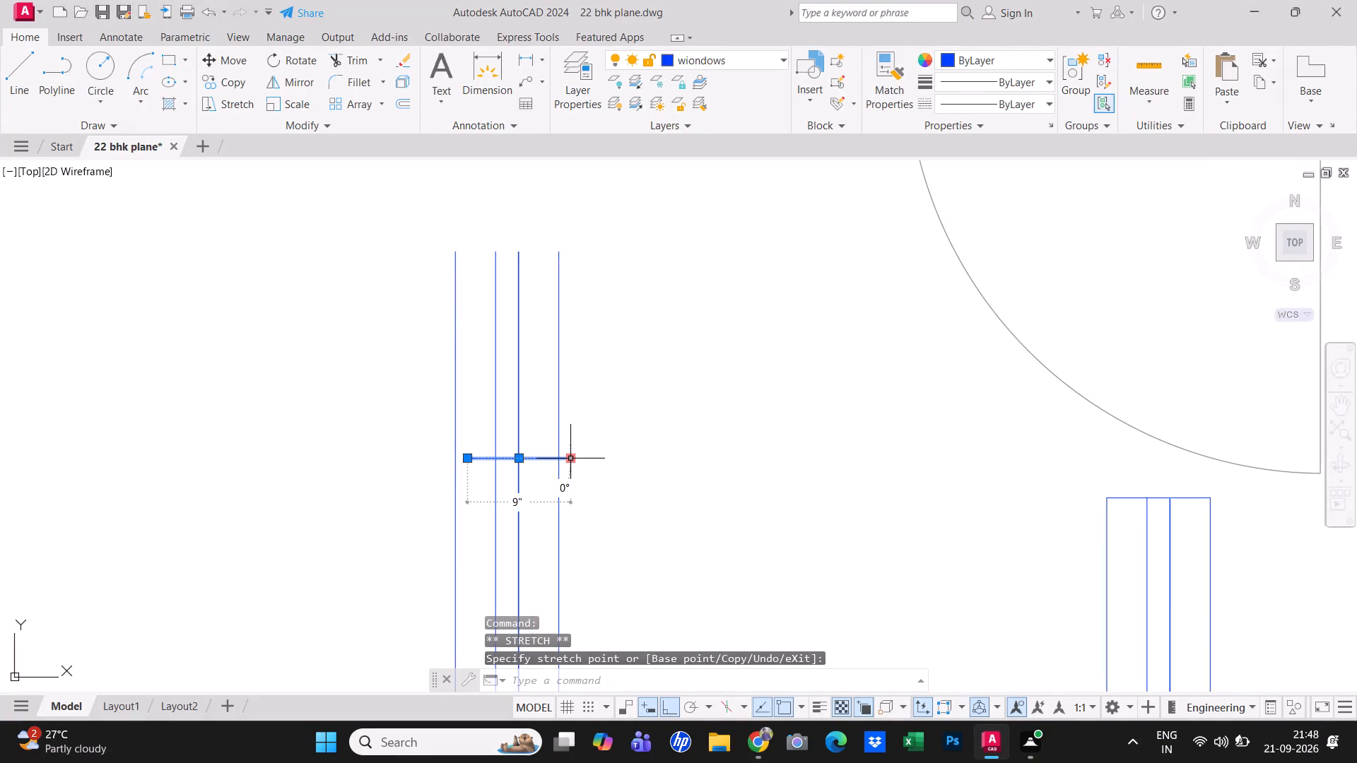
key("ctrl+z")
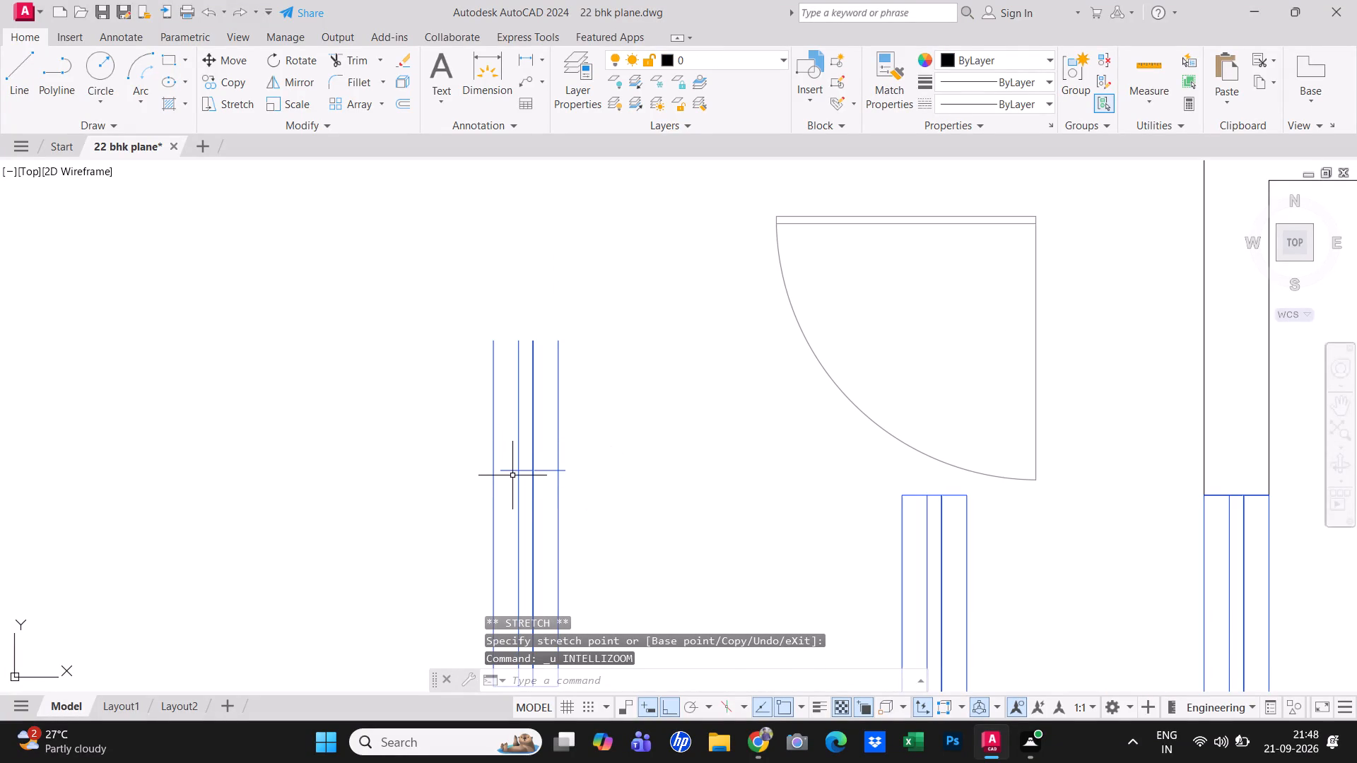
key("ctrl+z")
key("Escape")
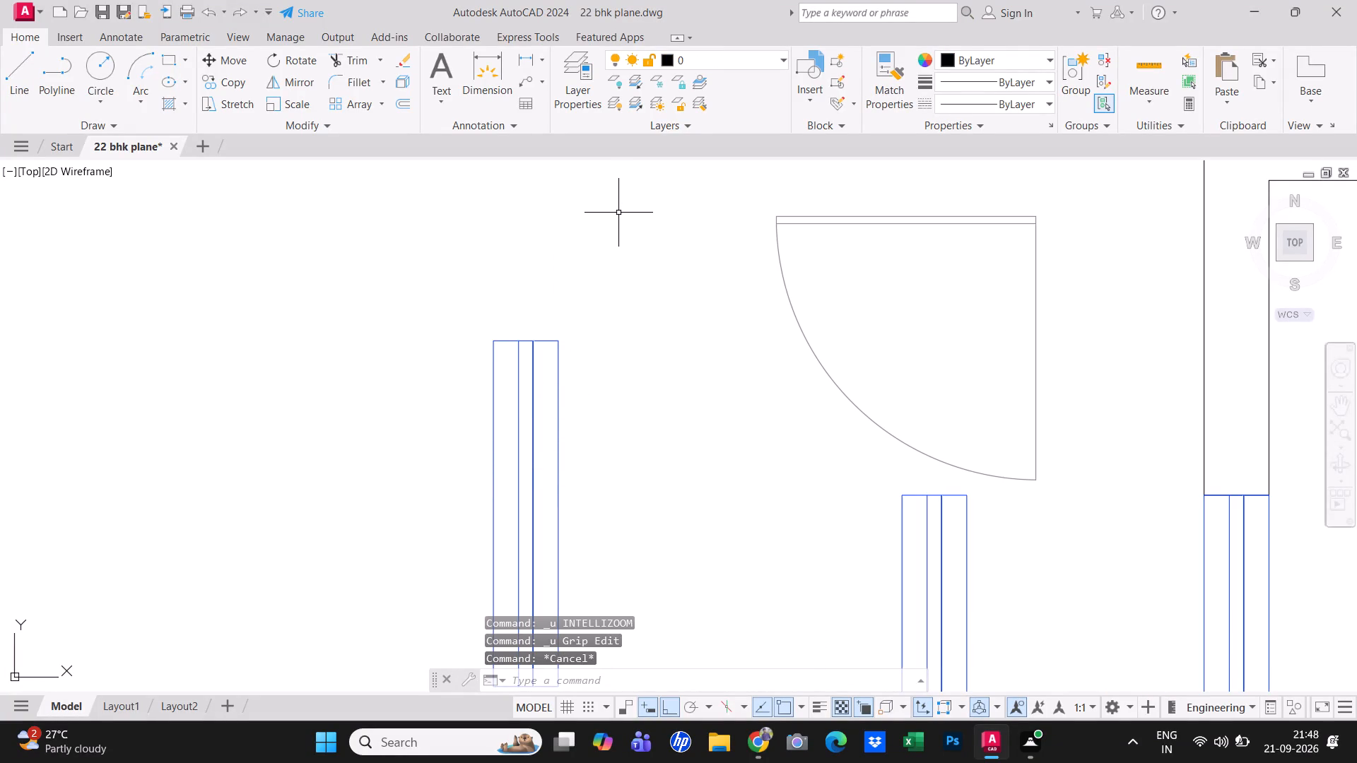
Move the loose window symbol's north end line straight south about 1'-10" with Ortho on.
key("F8")
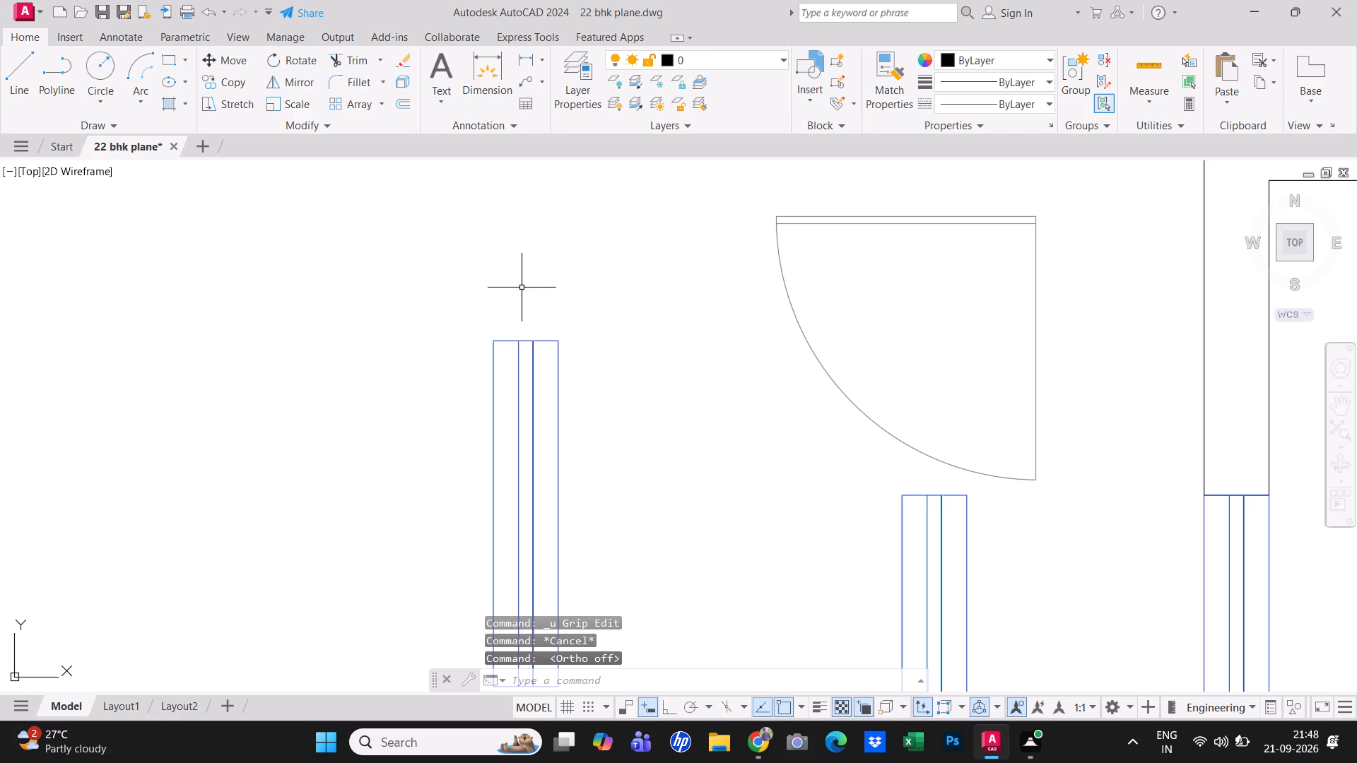
left_click(511, 342)
left_click(528, 339)
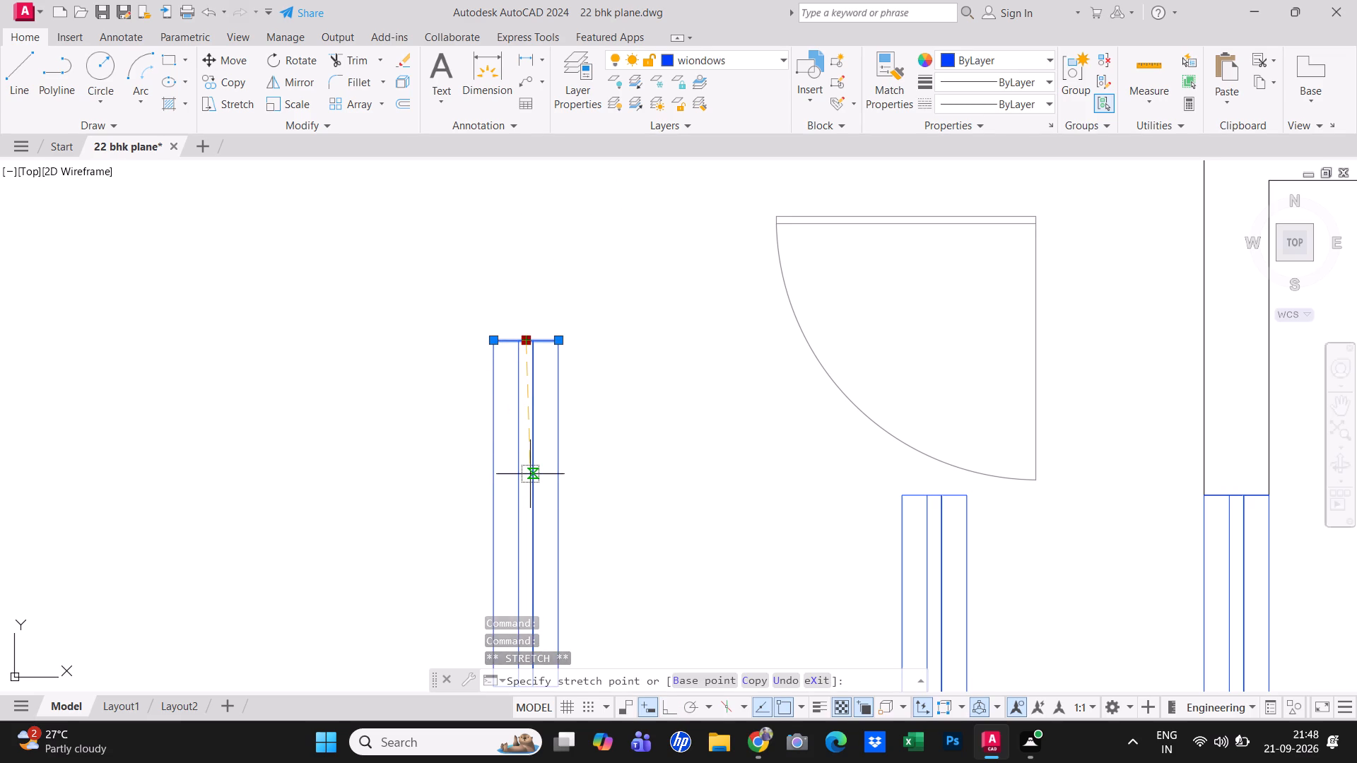
key("F8")
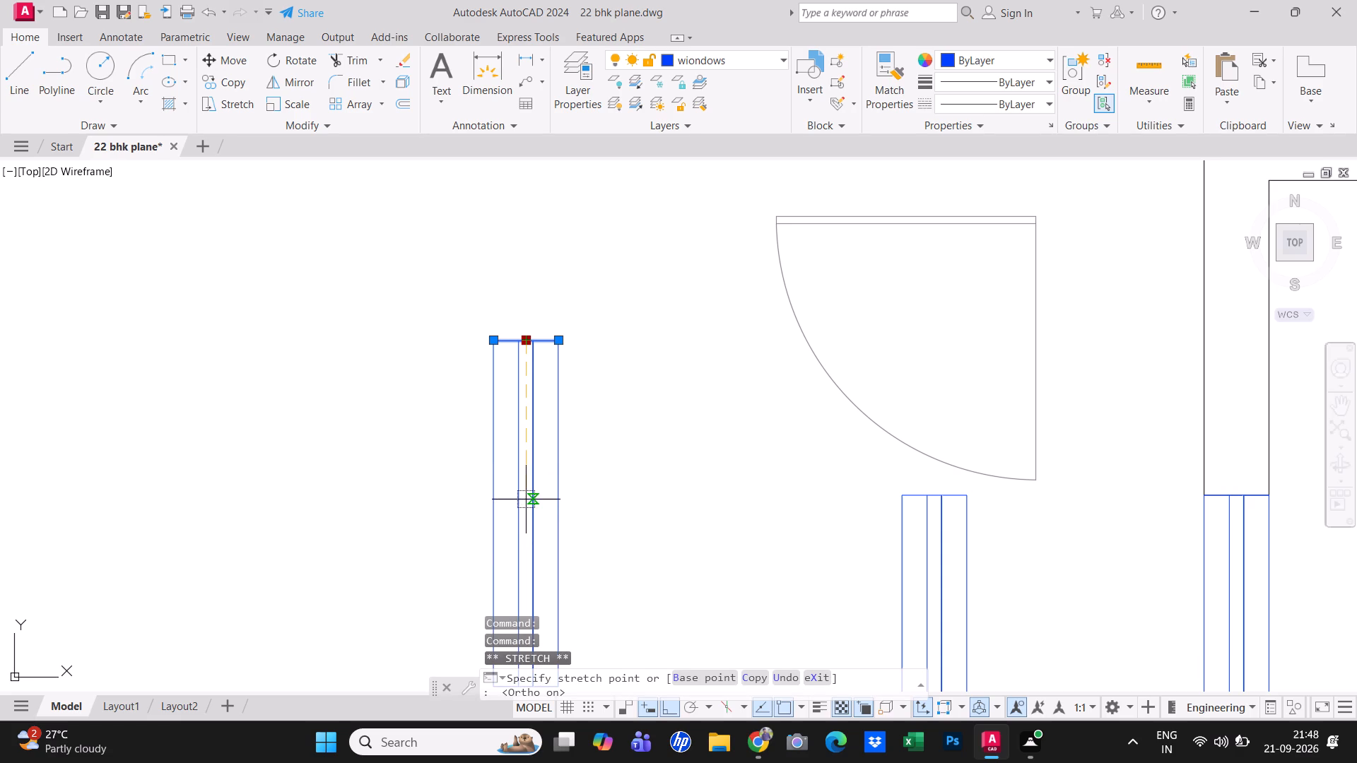
scroll(526, 499, "up", 2)
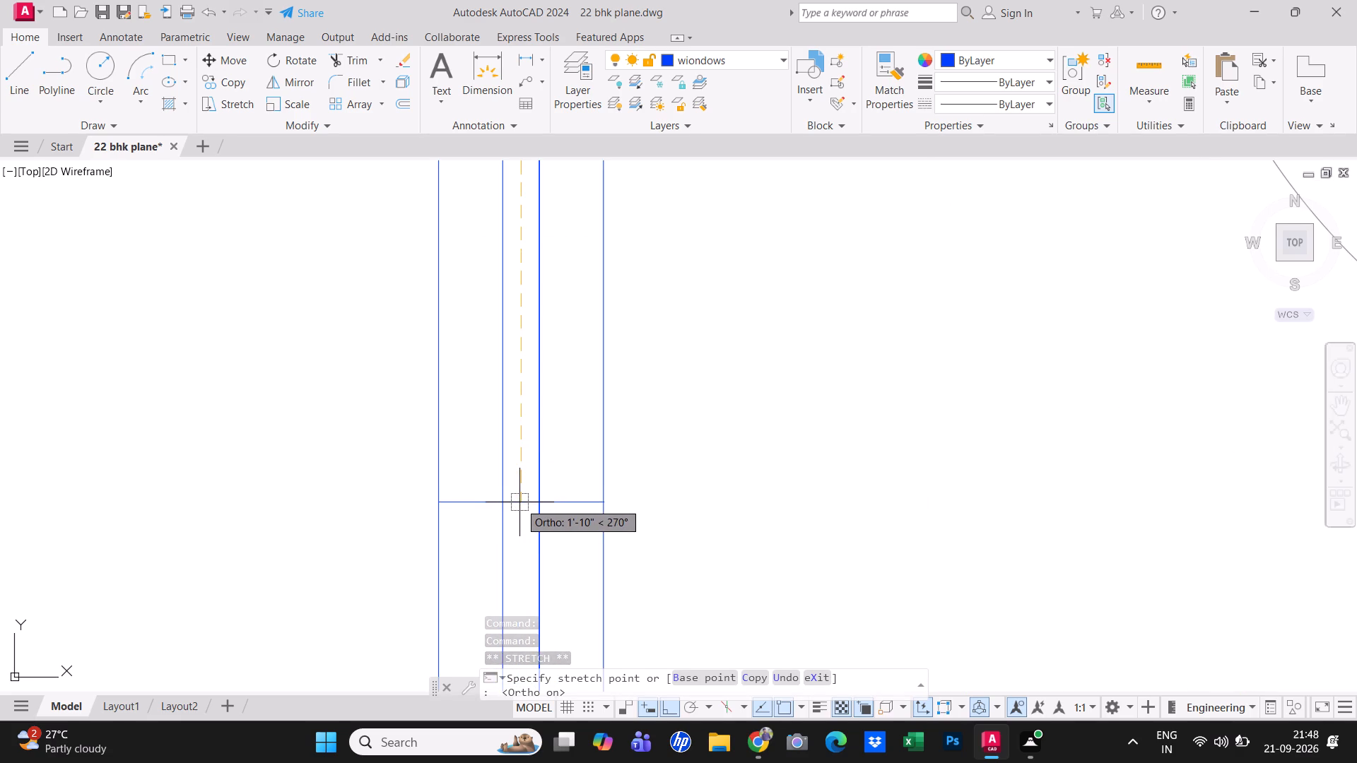
left_click(519, 502)
Shift the relocated end line slightly back north in two small orthogonal moves, keeping it between the window's outer lines.
scroll(522, 493, "down", 4)
scroll(512, 534, "up", 2)
scroll(533, 511, "down", 4)
scroll(551, 524, "up", 2)
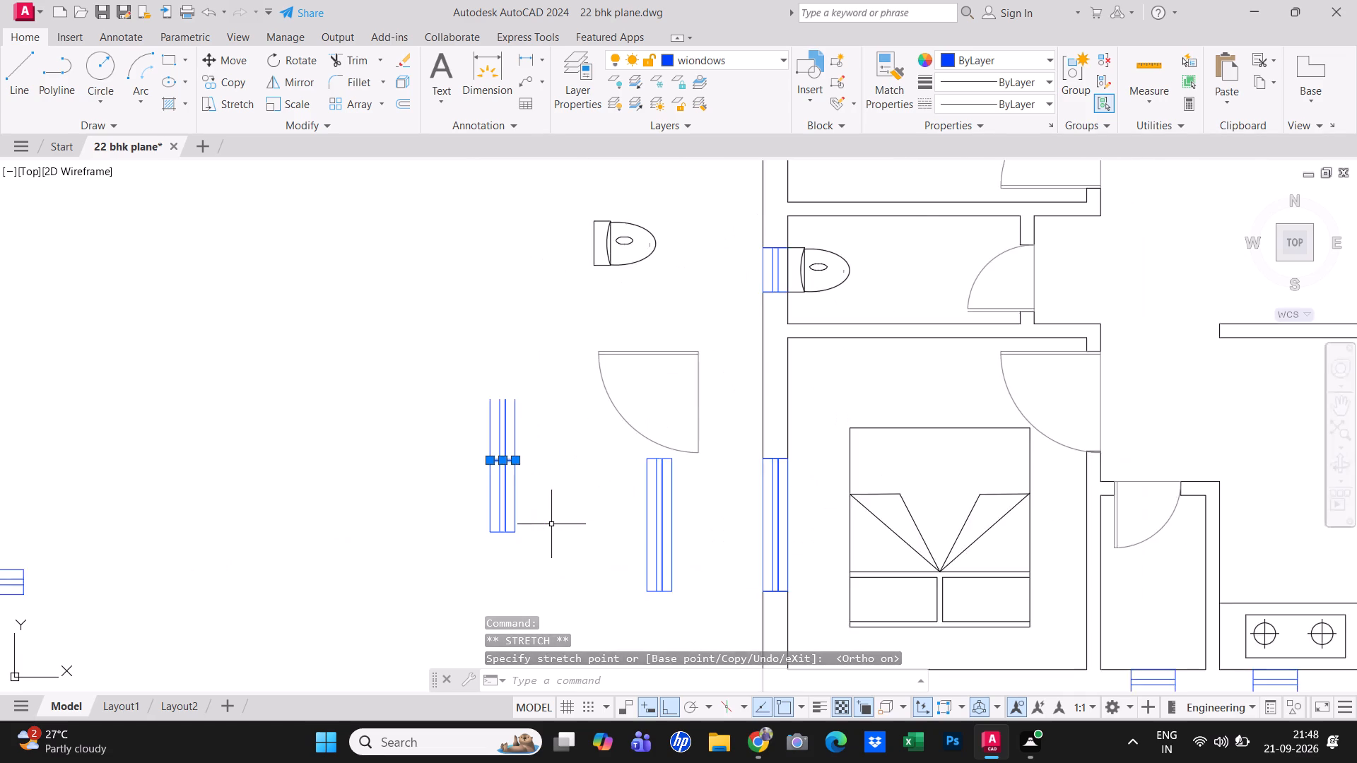
scroll(551, 524, "up", 1)
scroll(475, 427, "up", 2)
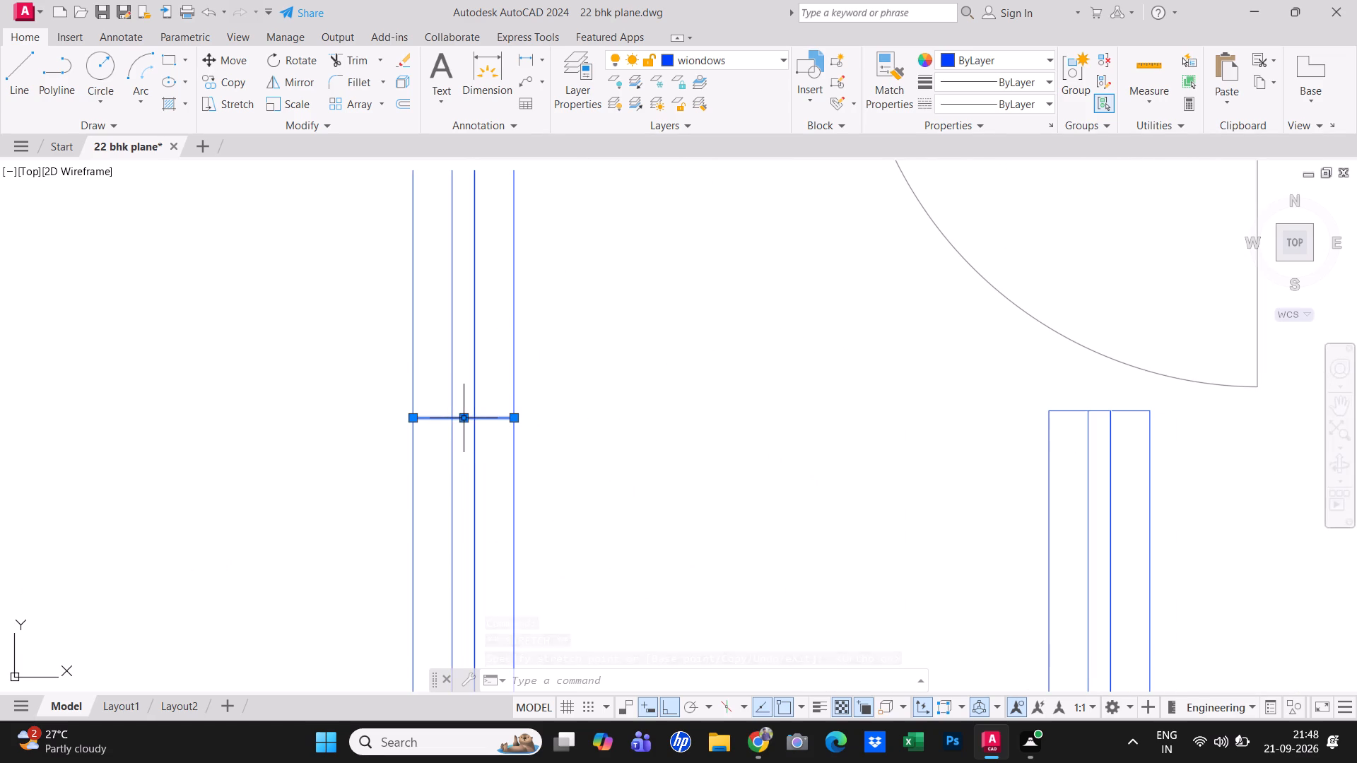
left_click(464, 420)
left_click(463, 387)
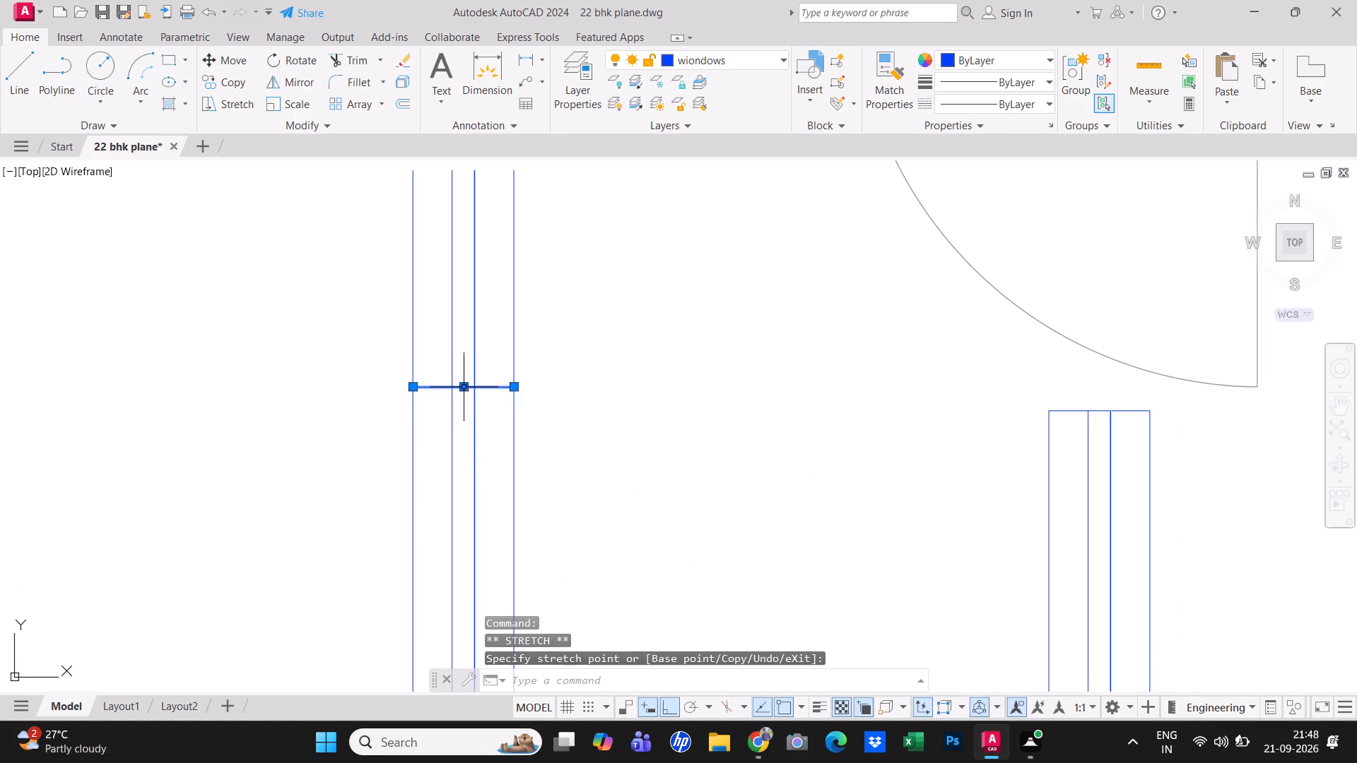
scroll(464, 460, "down", 3)
scroll(466, 480, "up", 1)
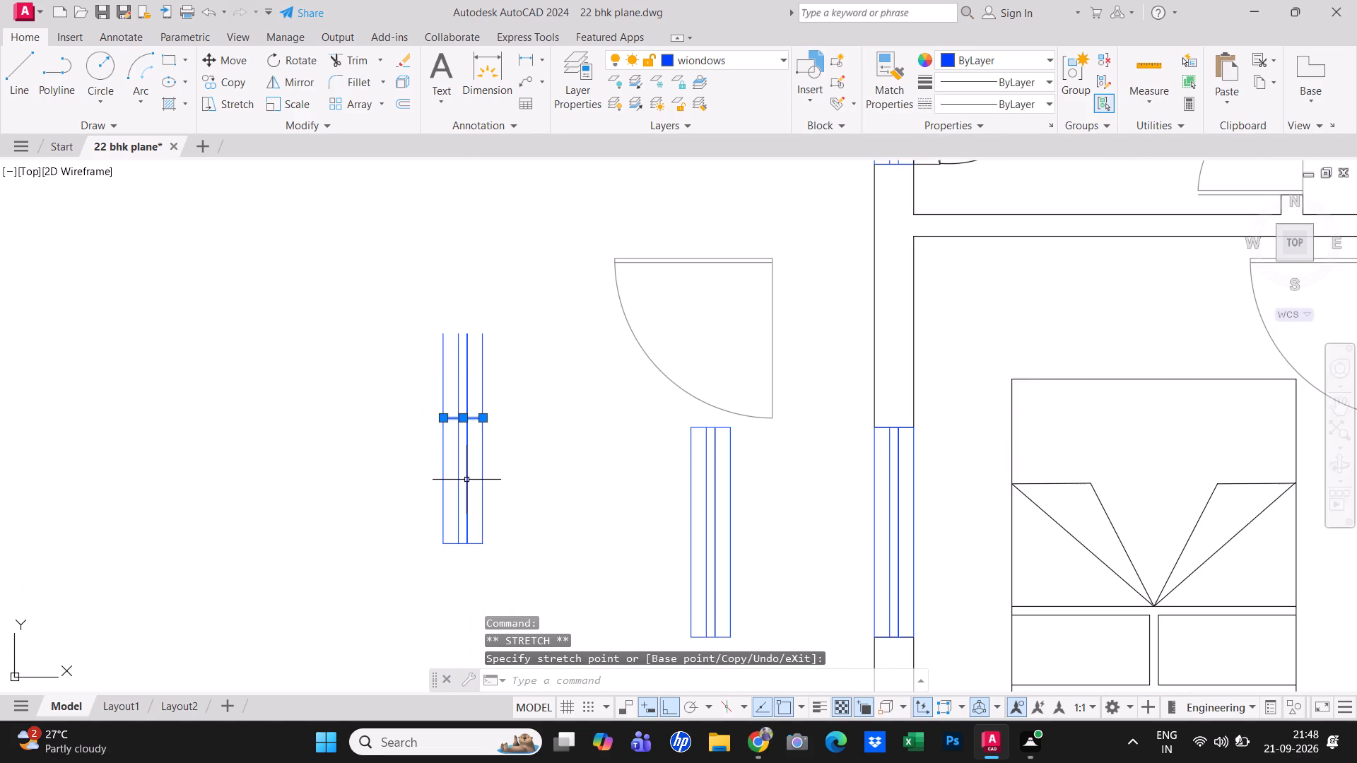
scroll(466, 480, "up", 1)
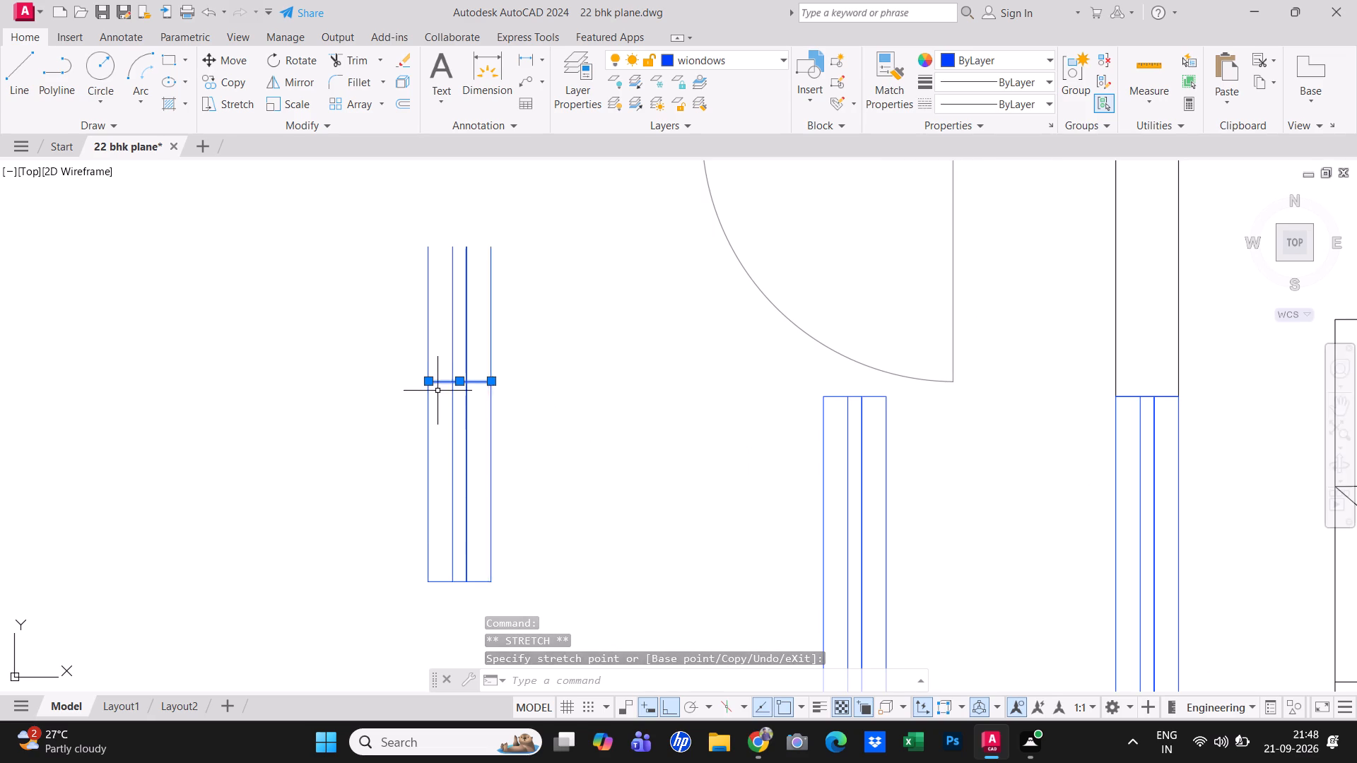
scroll(437, 391, "up", 1)
left_click(469, 377)
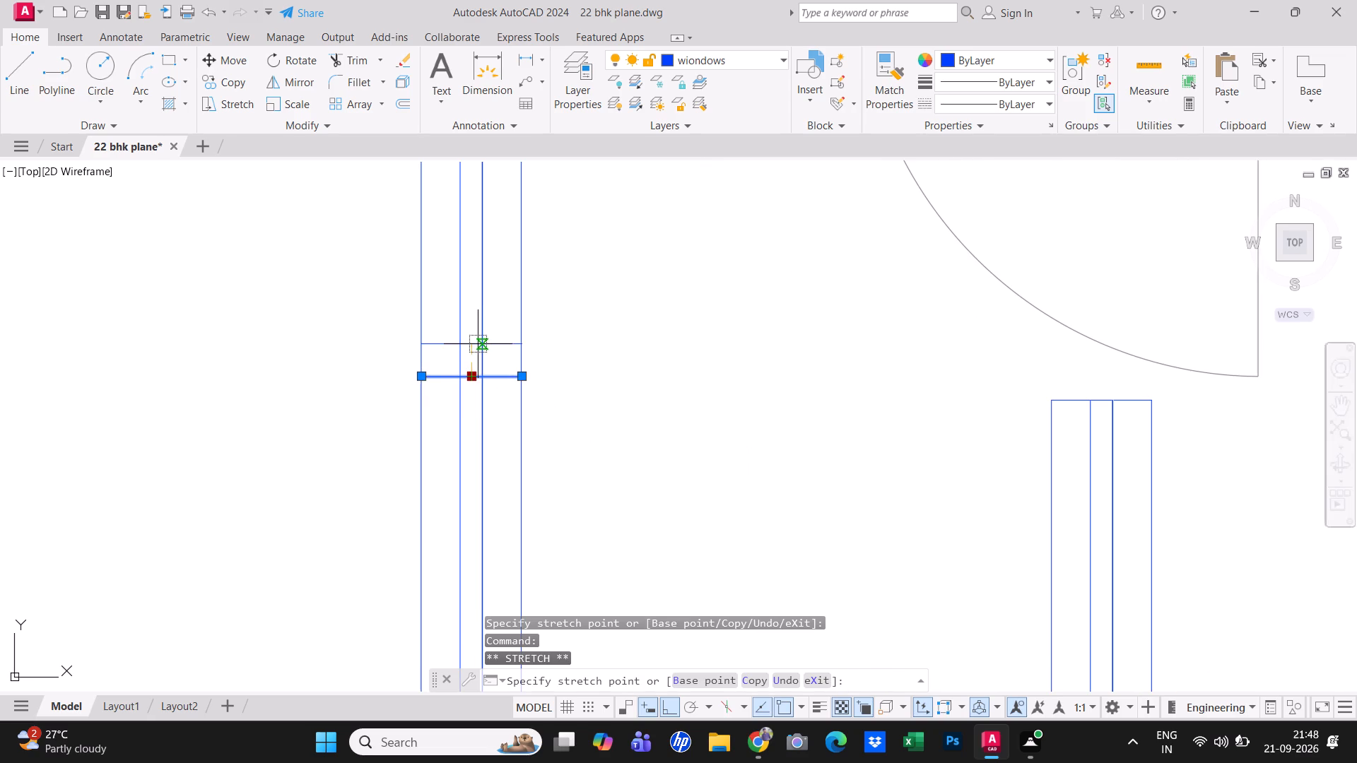
left_click(472, 338)
key("Escape")
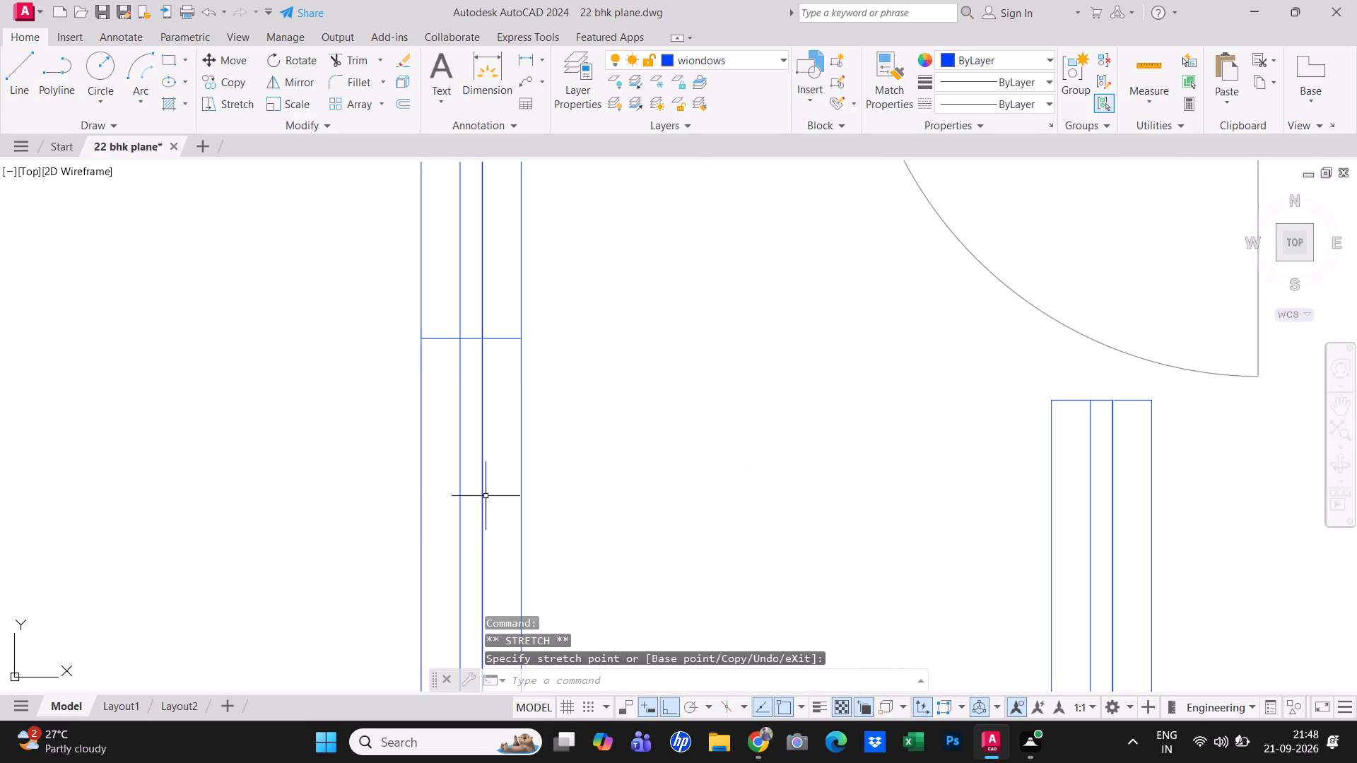
Trim off the window's four vertical lines where they project north beyond the relocated end line.
type("tr")
key("space")
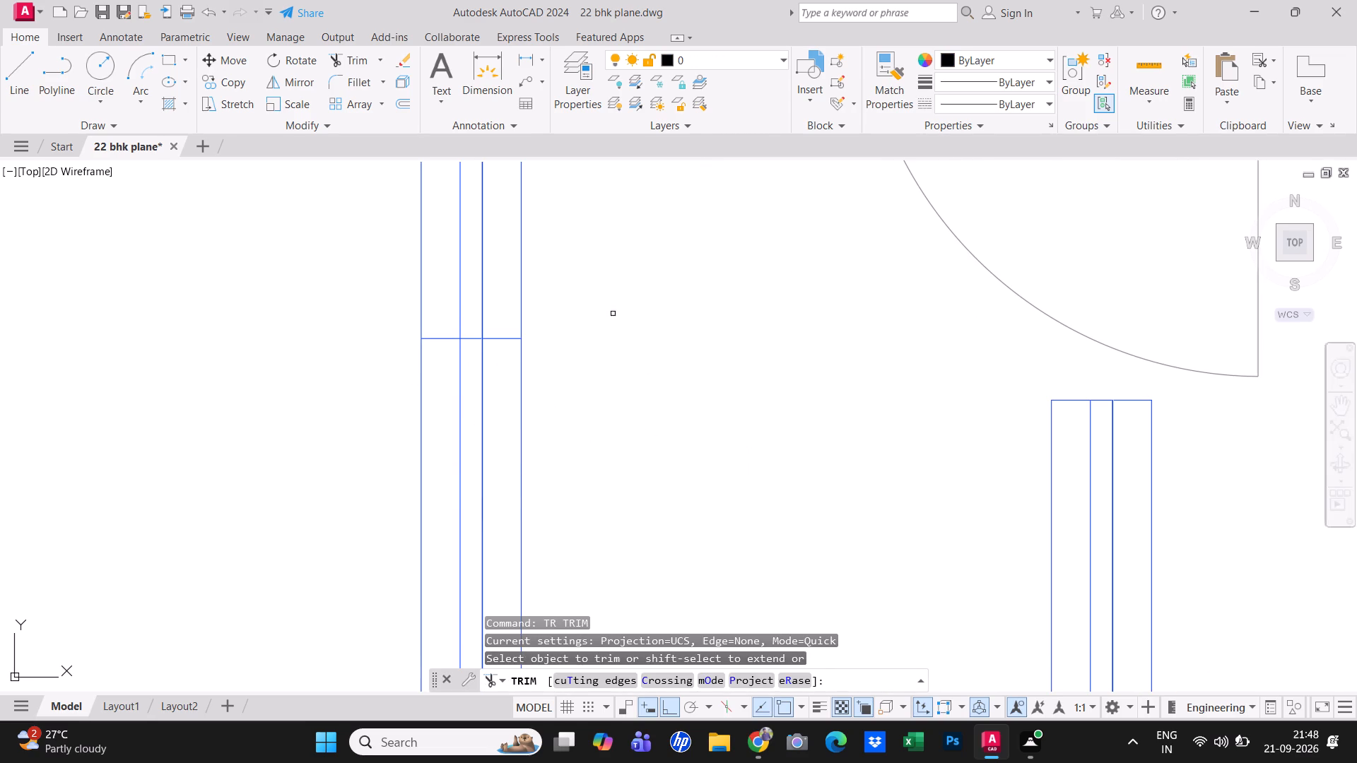
left_click(606, 297)
left_click(146, 244)
key("Escape")
Group all lines of the shortened loose window symbol into one object.
scroll(383, 309, "down", 2)
left_click_drag(453, 505, 453, 493)
left_click(329, 263)
type("g")
key("space")
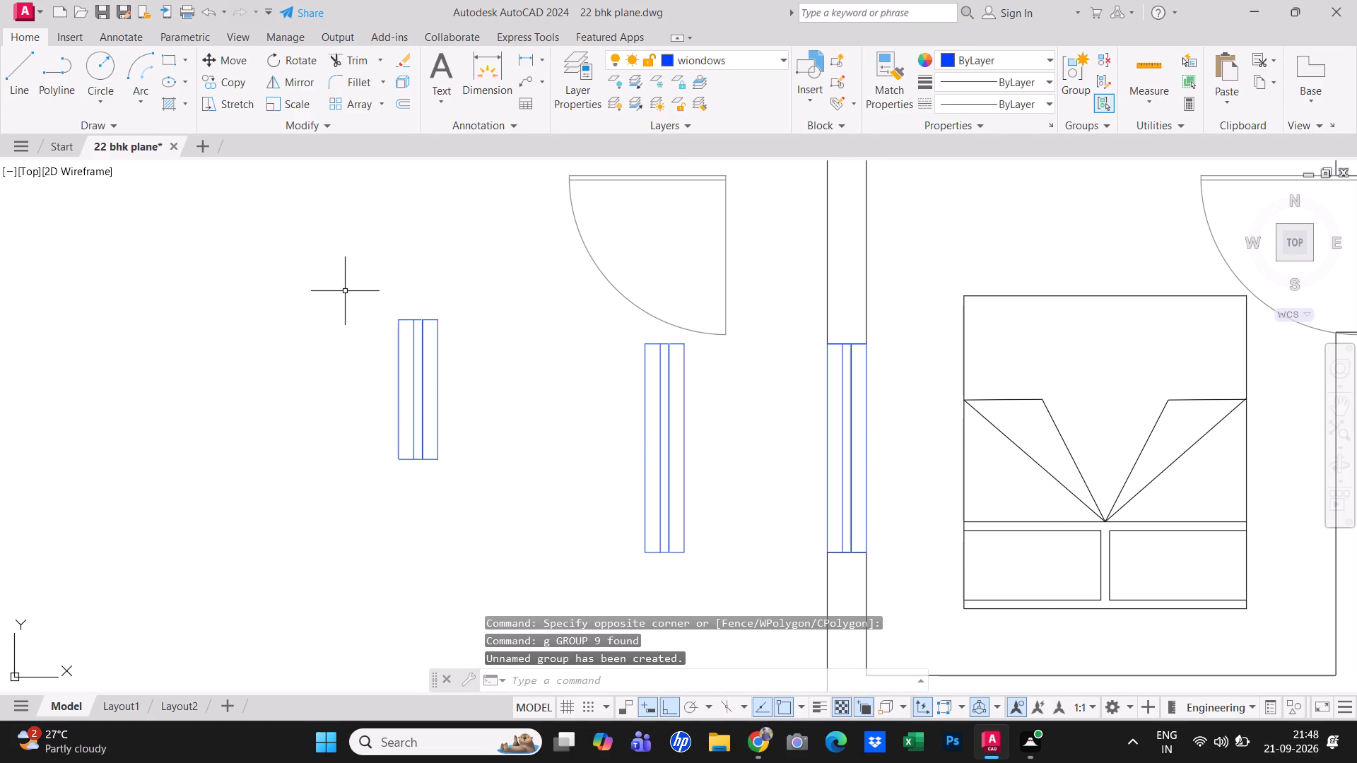
Rotate the shortened window symbol 90° clockwise so that it lies horizontally.
left_click(415, 377)
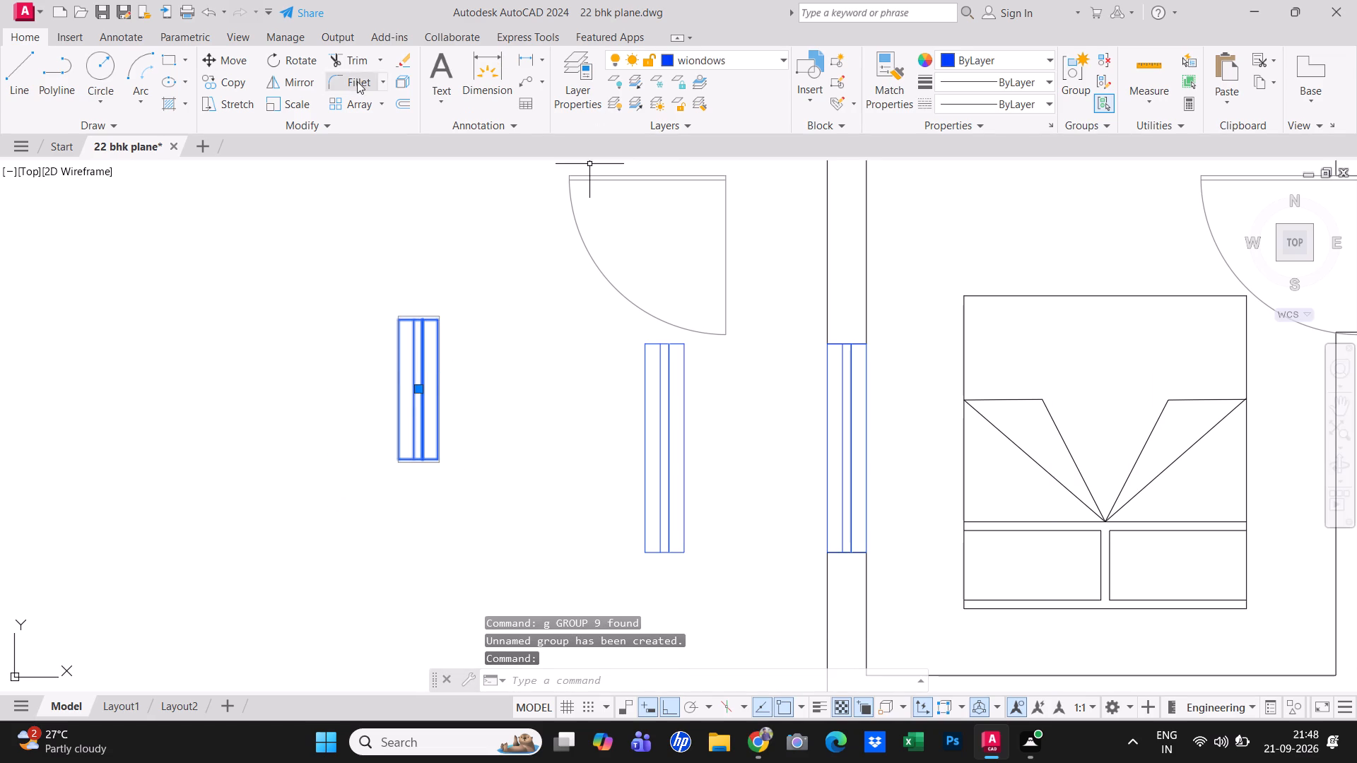
left_click(310, 59)
left_click(380, 301)
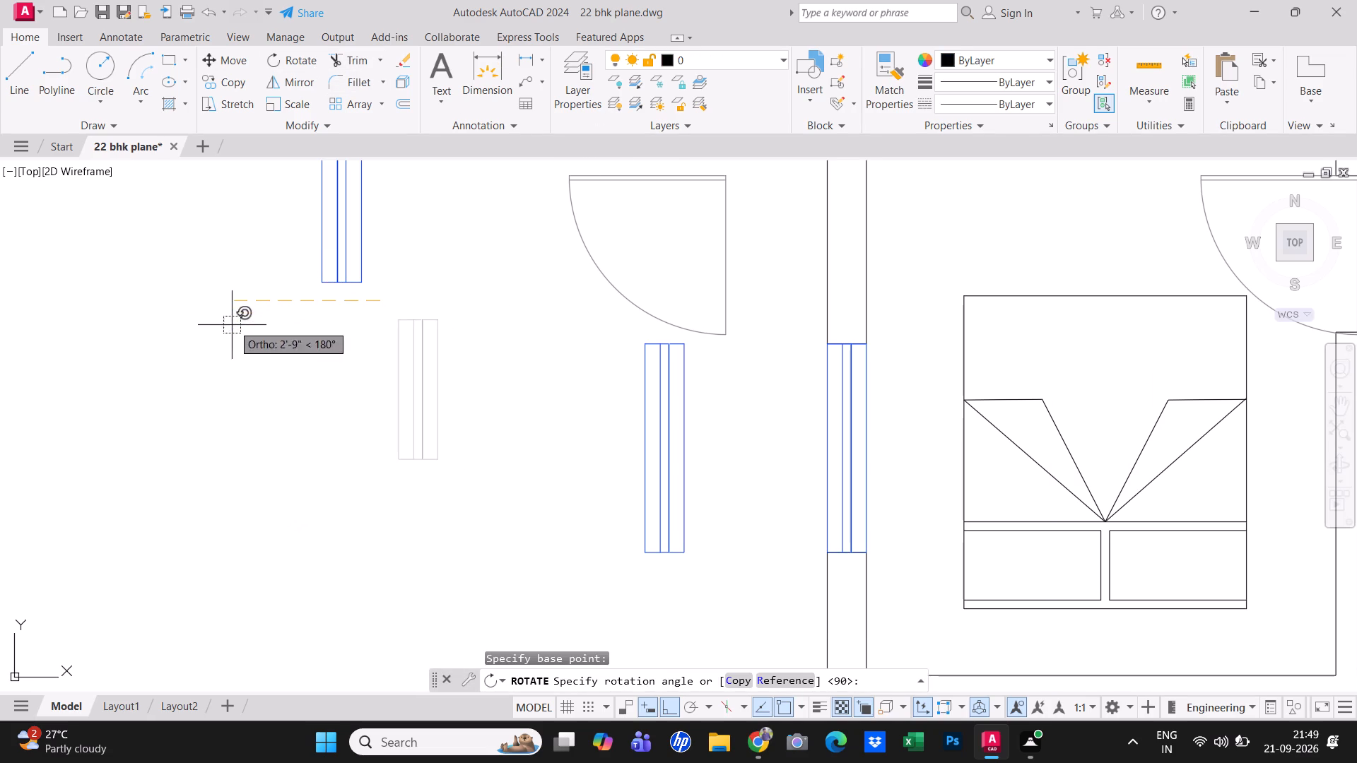
left_click(352, 496)
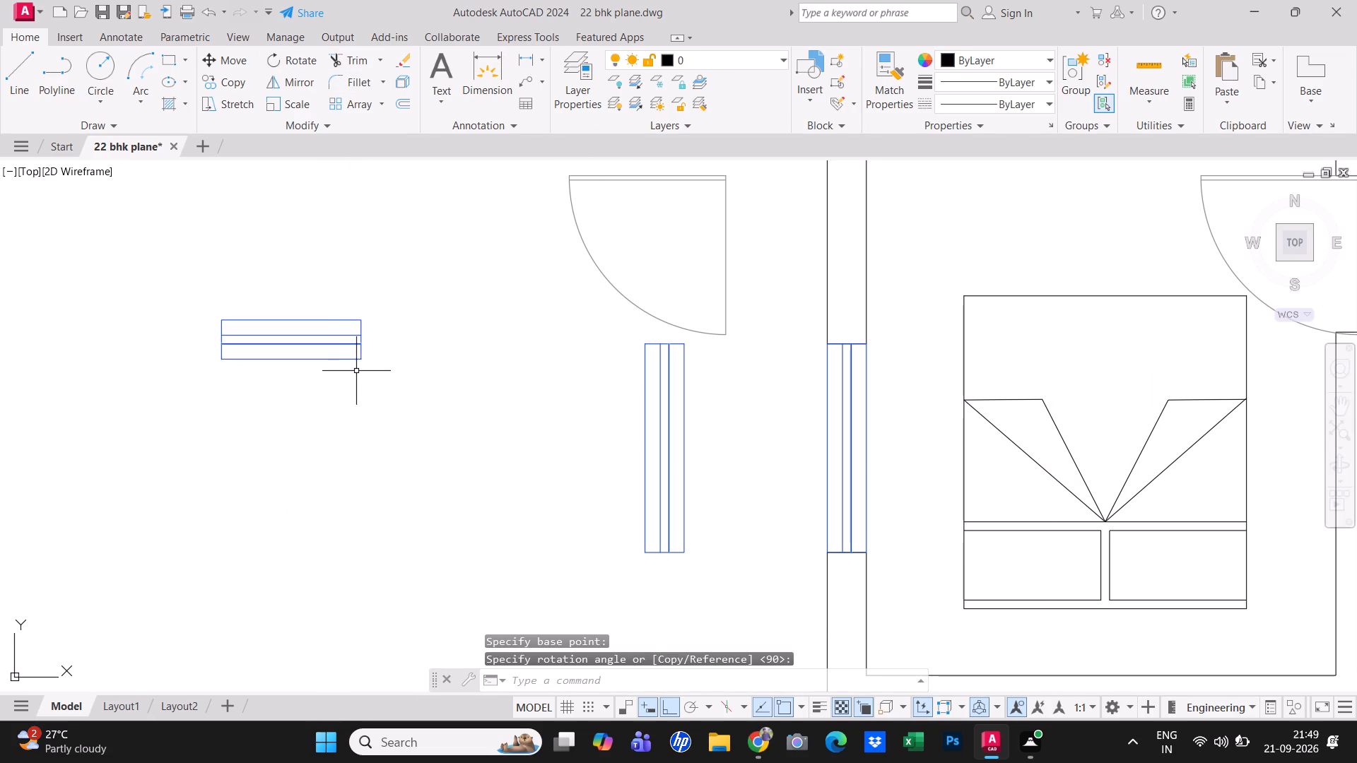
Copy the horizontal window by its northeast corner onto the outer edge of the north wall of the northeast room, with Ortho off.
left_click_drag(392, 401, 383, 385)
left_click_drag(100, 228, 105, 237)
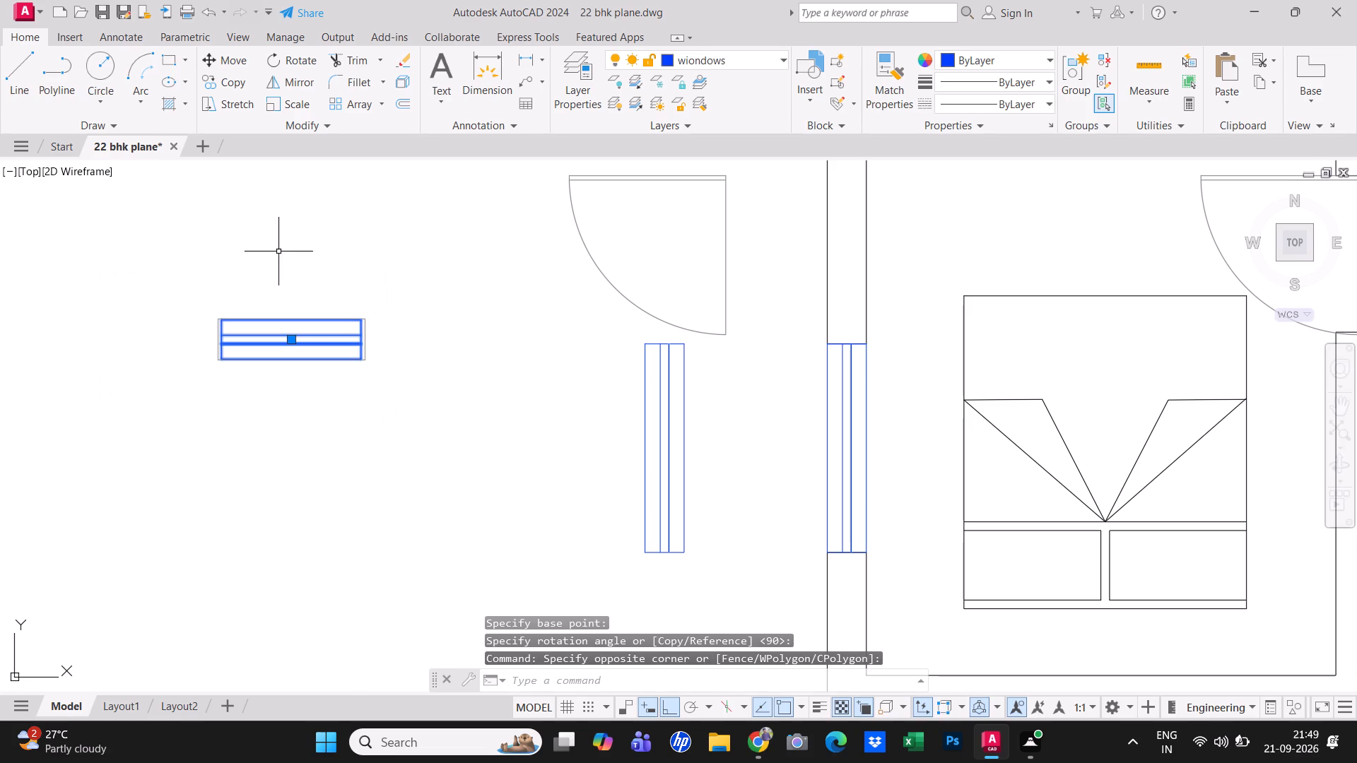
left_click(236, 81)
left_click(359, 321)
scroll(511, 281, "down", 1)
middle_click_drag(506, 295, 452, 386)
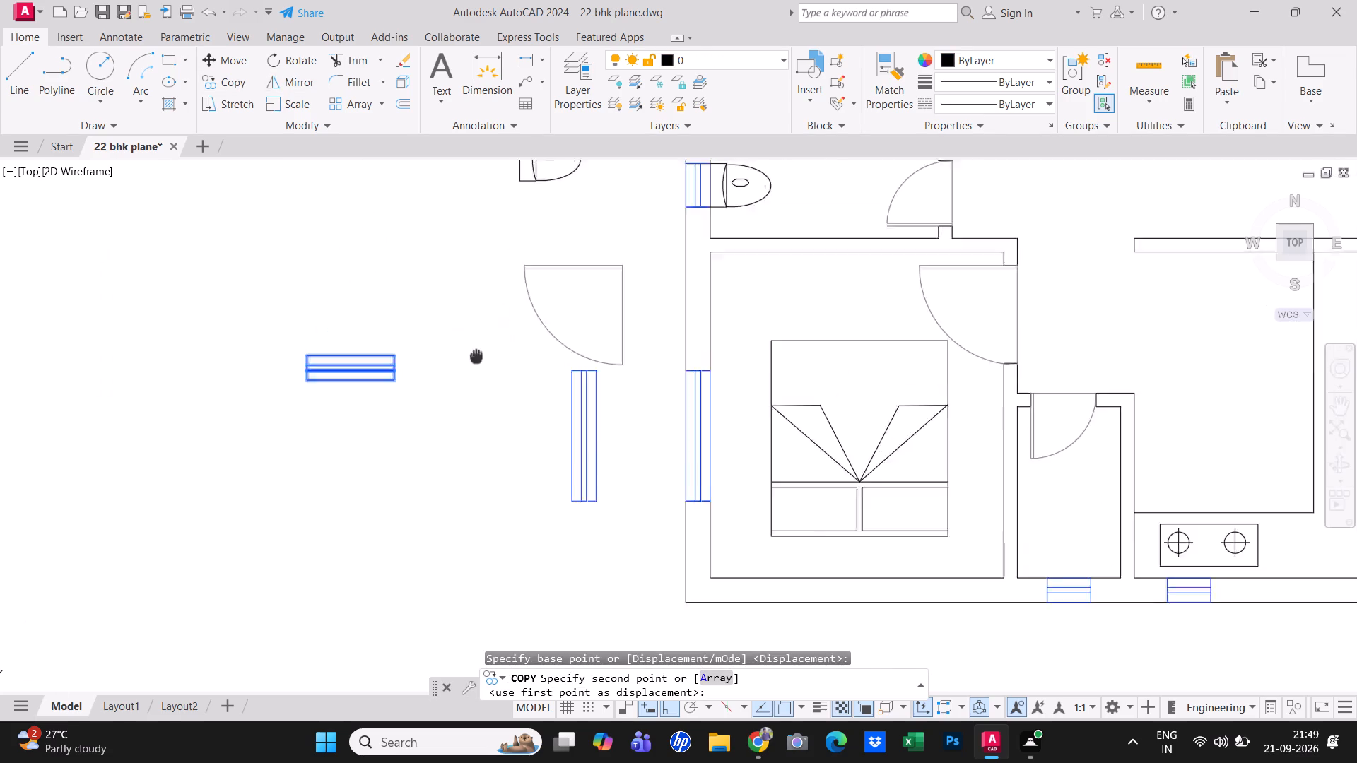
middle_click_drag(452, 386, 396, 403)
scroll(403, 420, "down", 3)
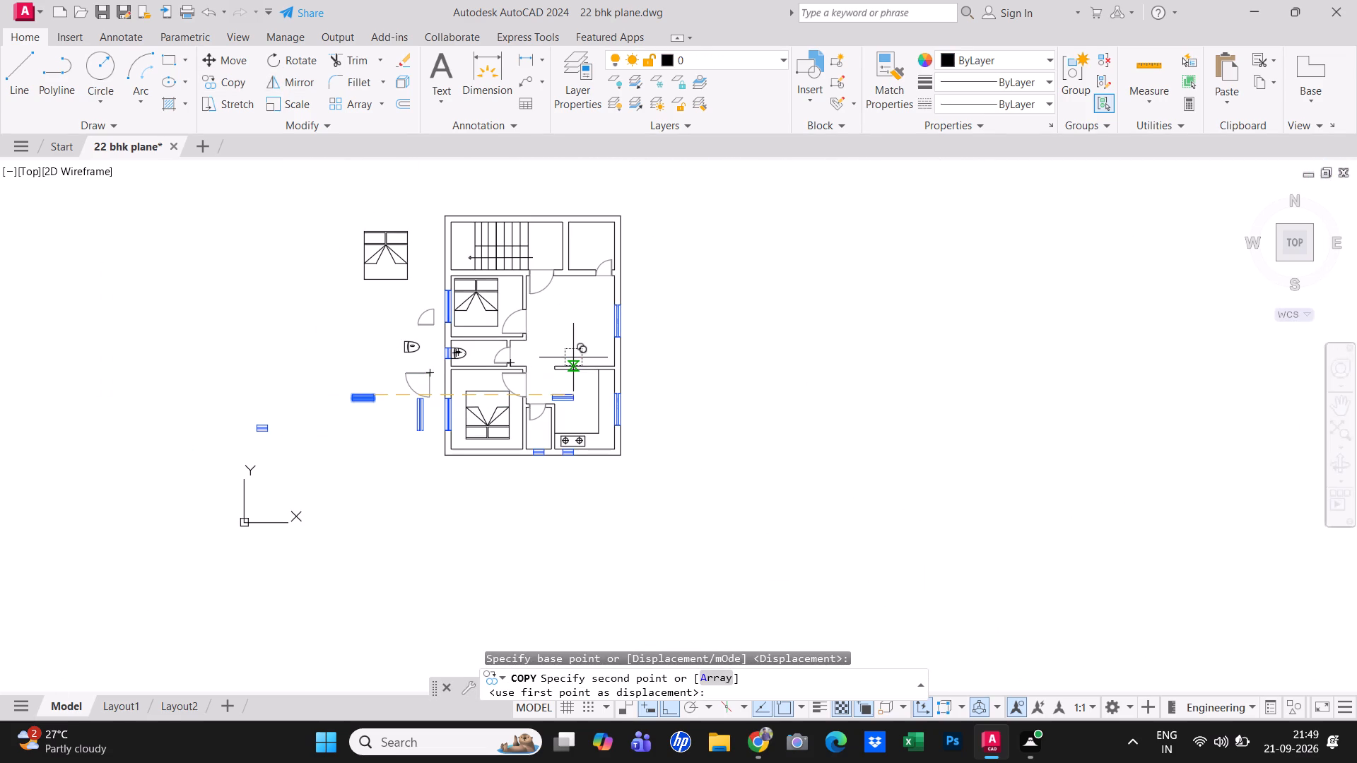
key("F8")
scroll(593, 261, "up", 1)
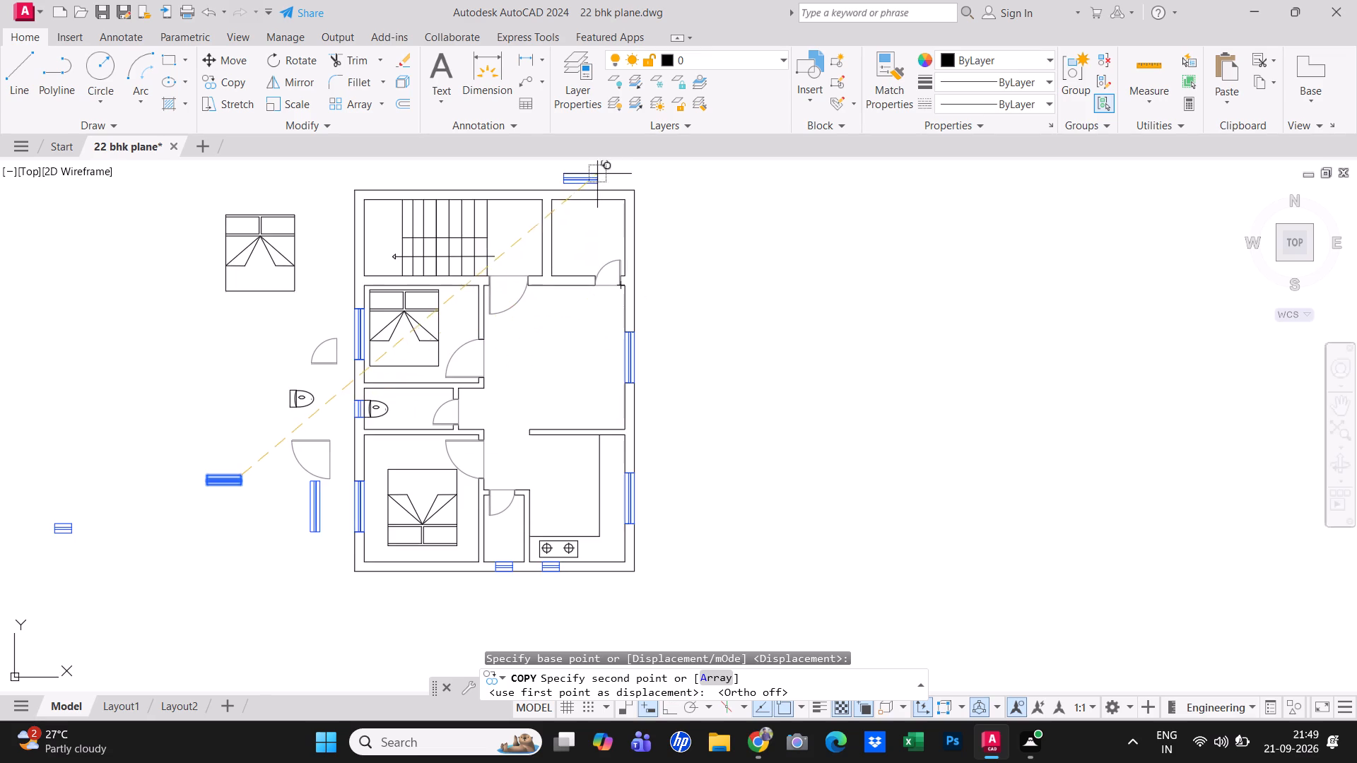
scroll(597, 177, "up", 3)
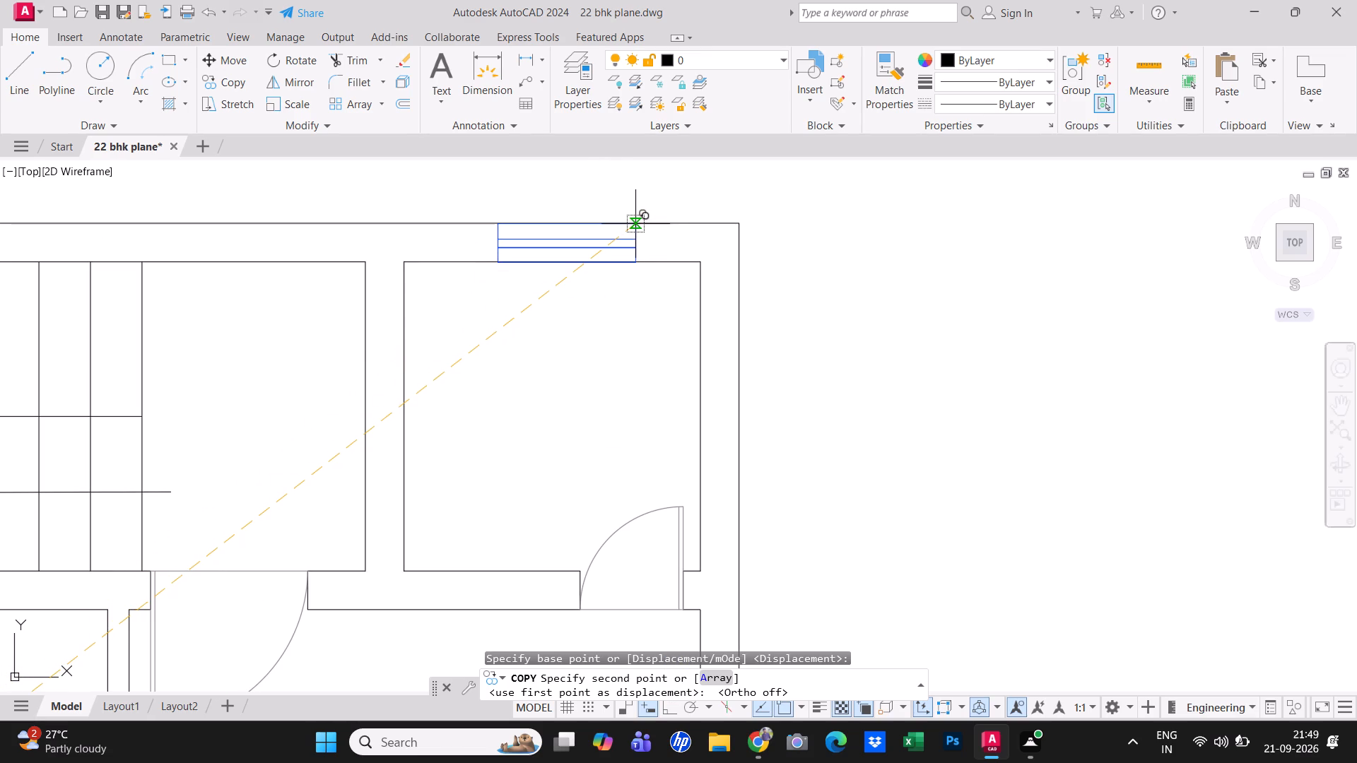
left_click(635, 224)
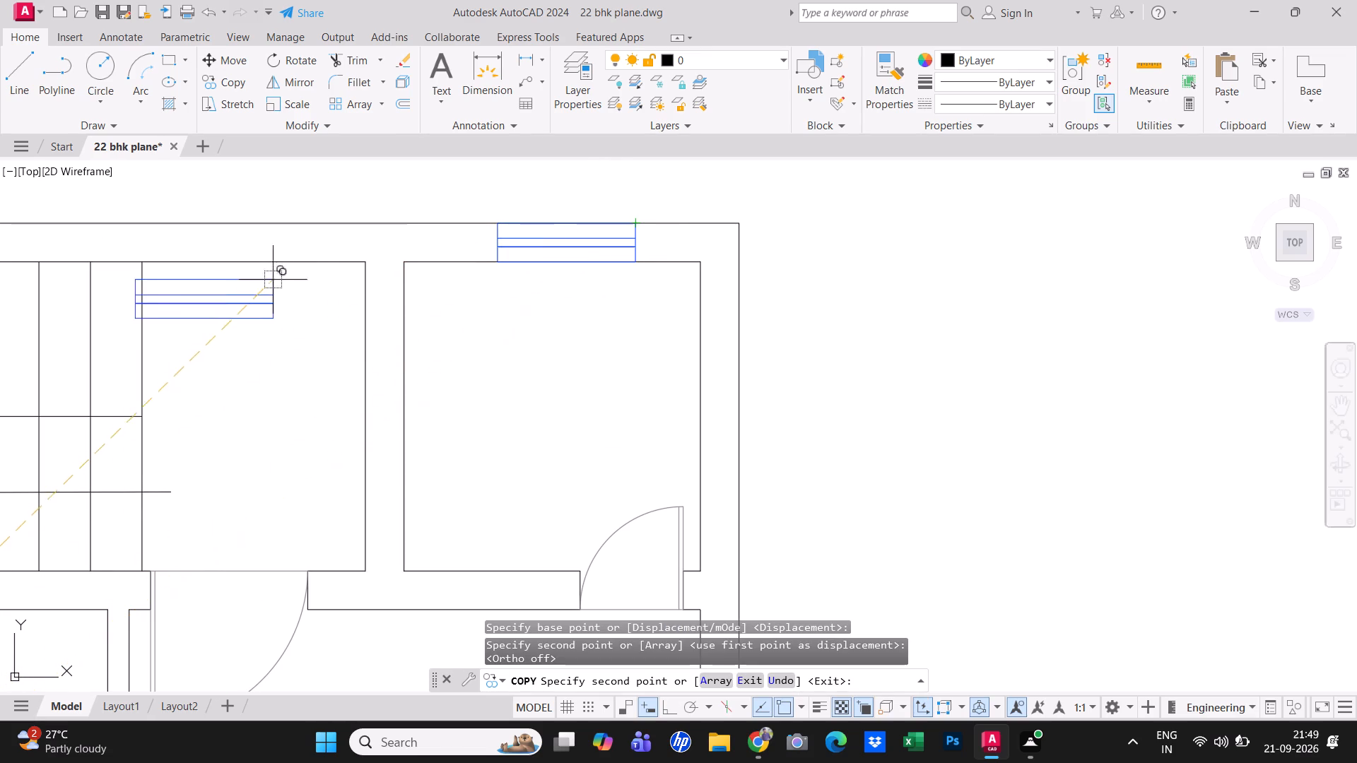
key("Escape")
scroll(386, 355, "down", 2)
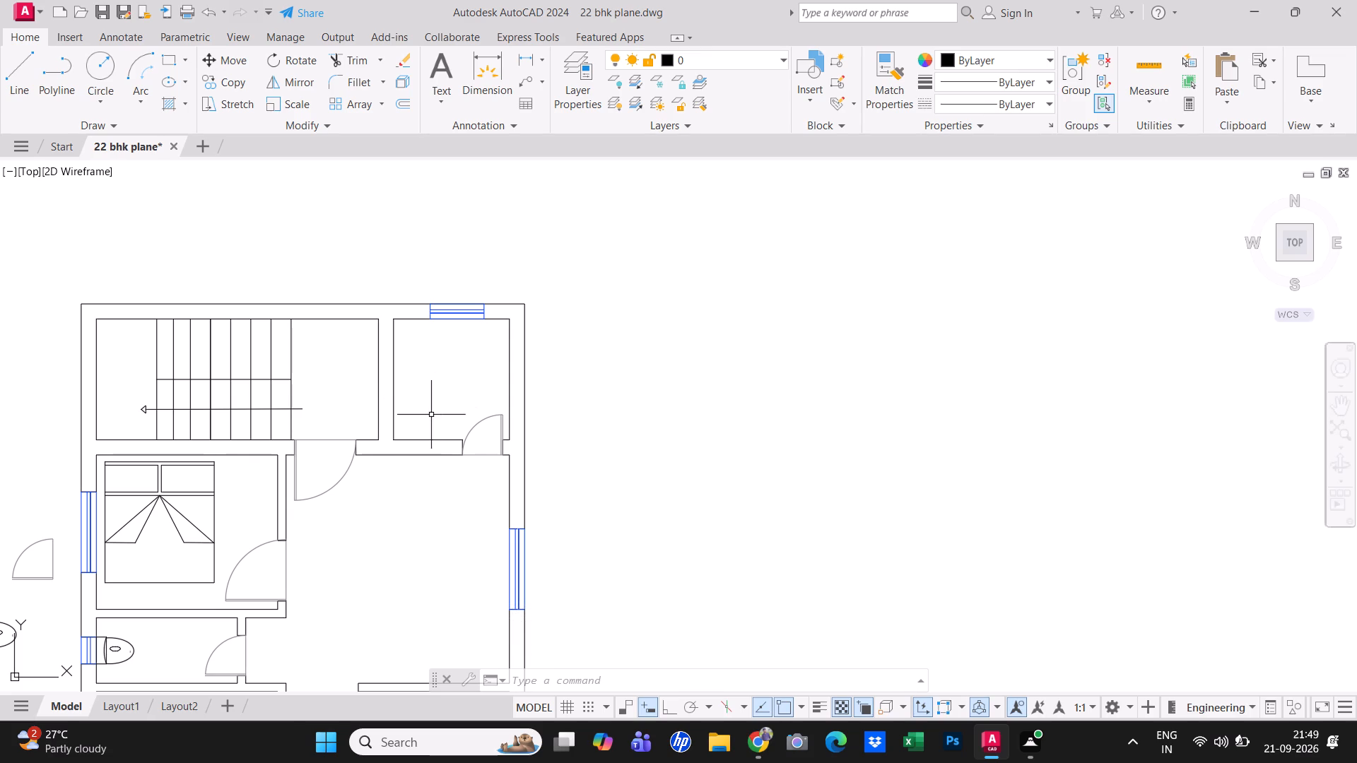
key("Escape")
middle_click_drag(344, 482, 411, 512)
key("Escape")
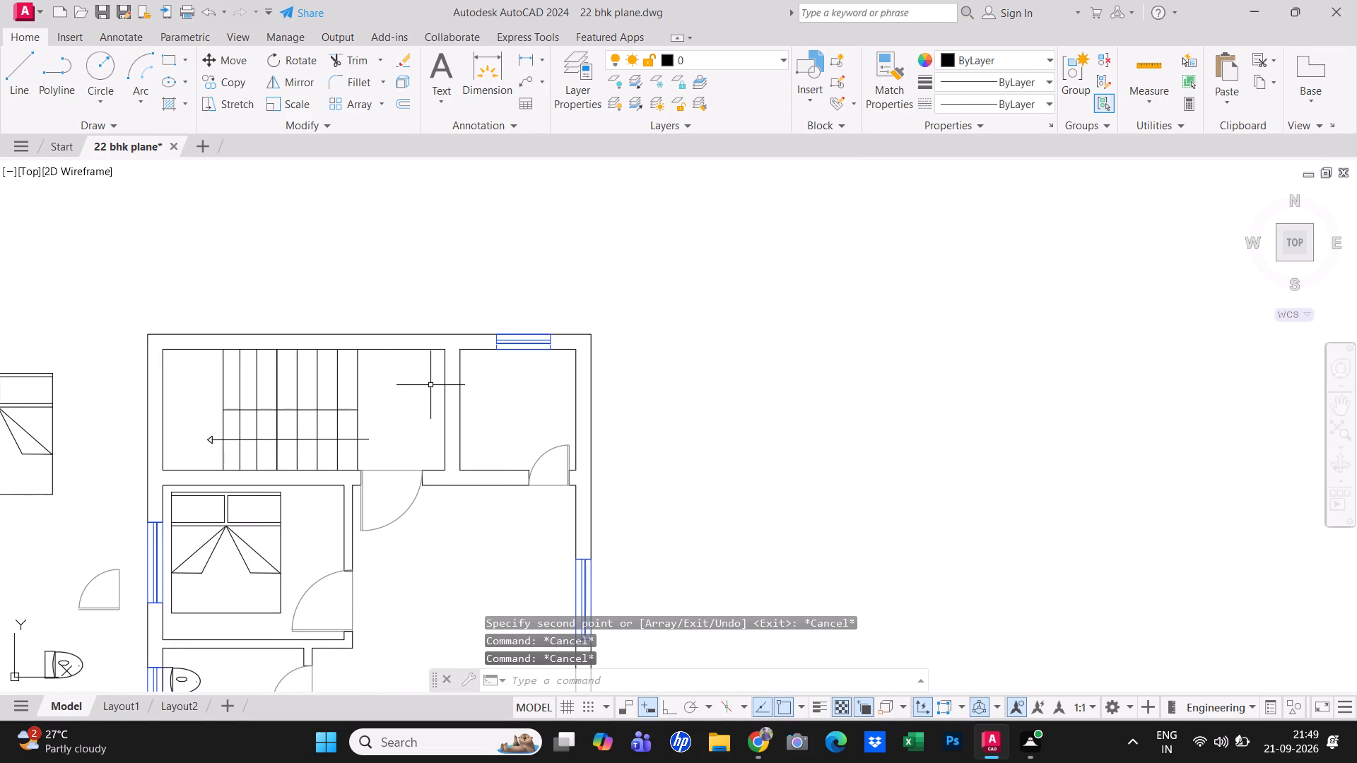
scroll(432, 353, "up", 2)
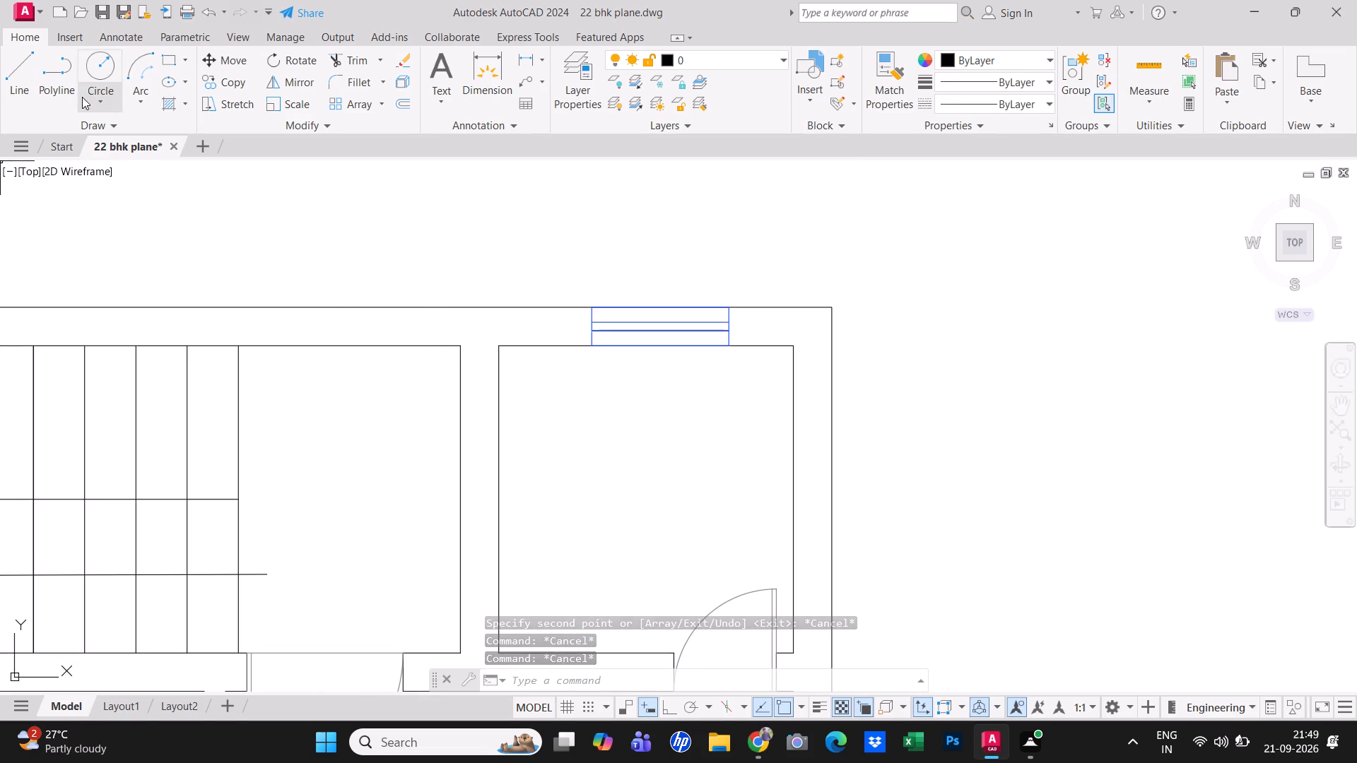
Draw a vertical line from the staircase hall's northeast inner corner north across the outer wall, ending slightly beyond it.
left_click(29, 90)
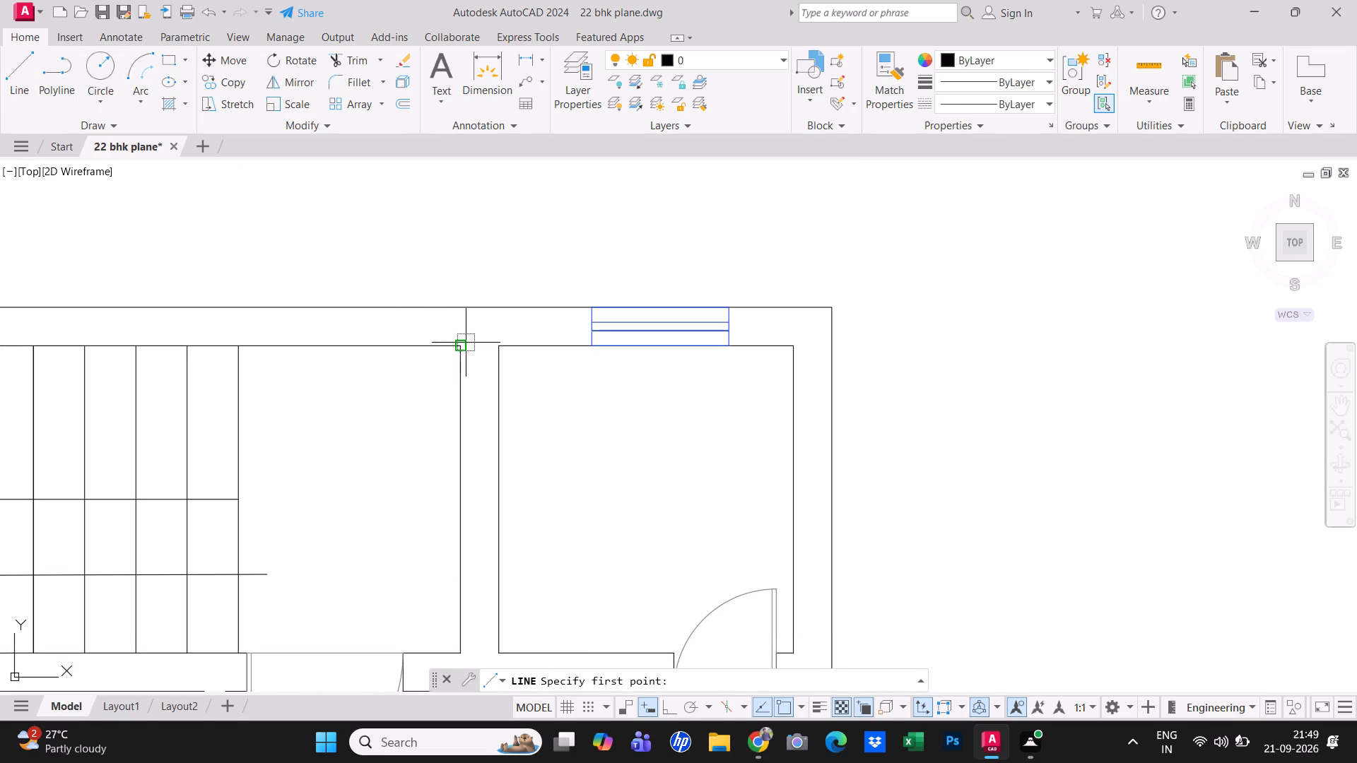
left_click(461, 346)
left_click(459, 289)
key("Escape")
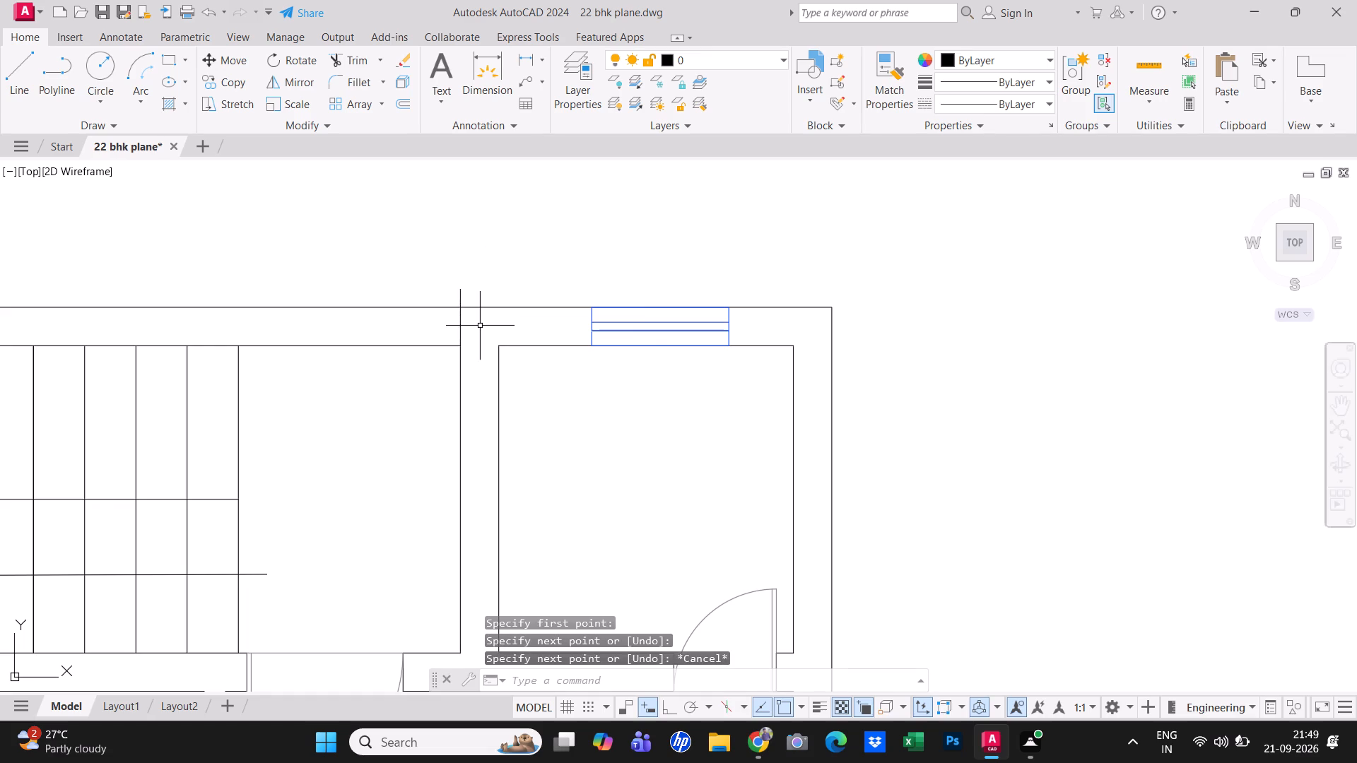
Offset the short vertical line across the north wall 2" to the west.
scroll(479, 327, "up", 1)
type("o")
key("space")
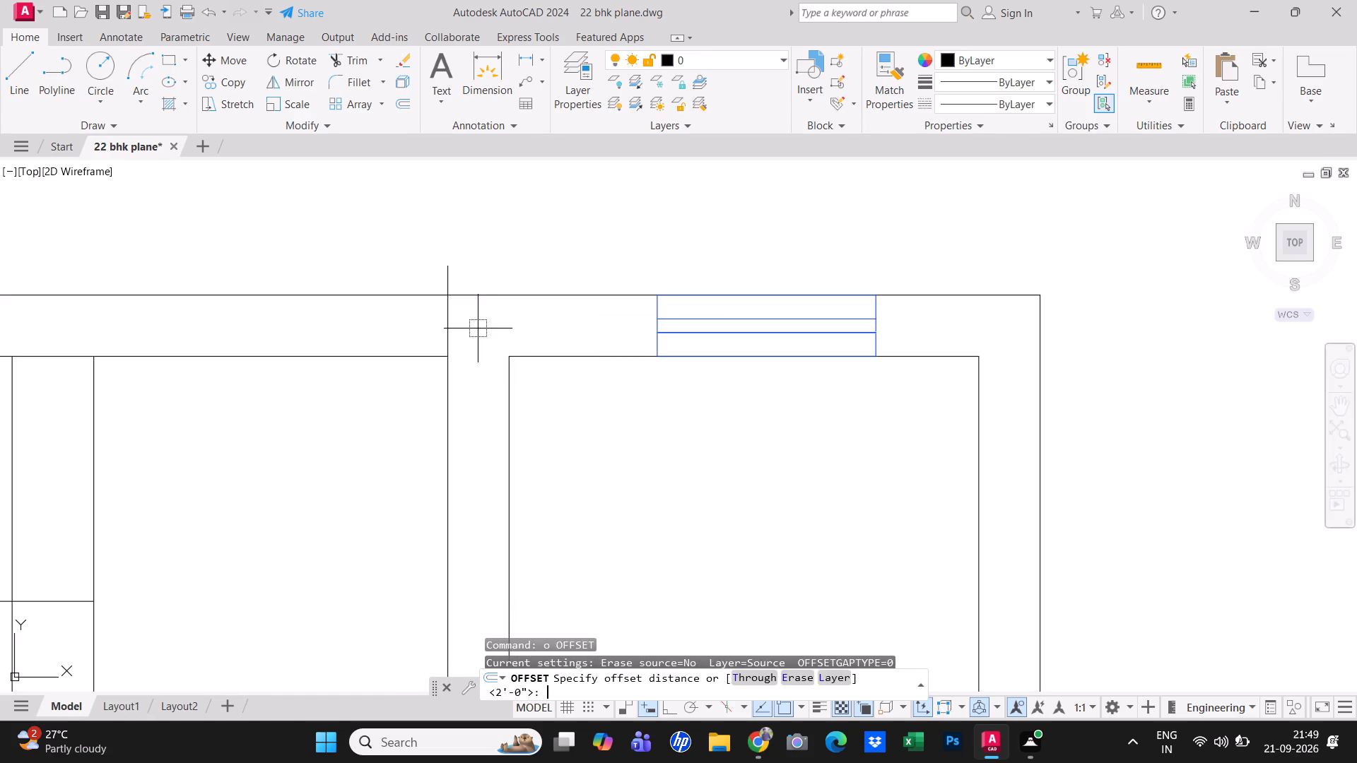
type("2\"")
key("Return")
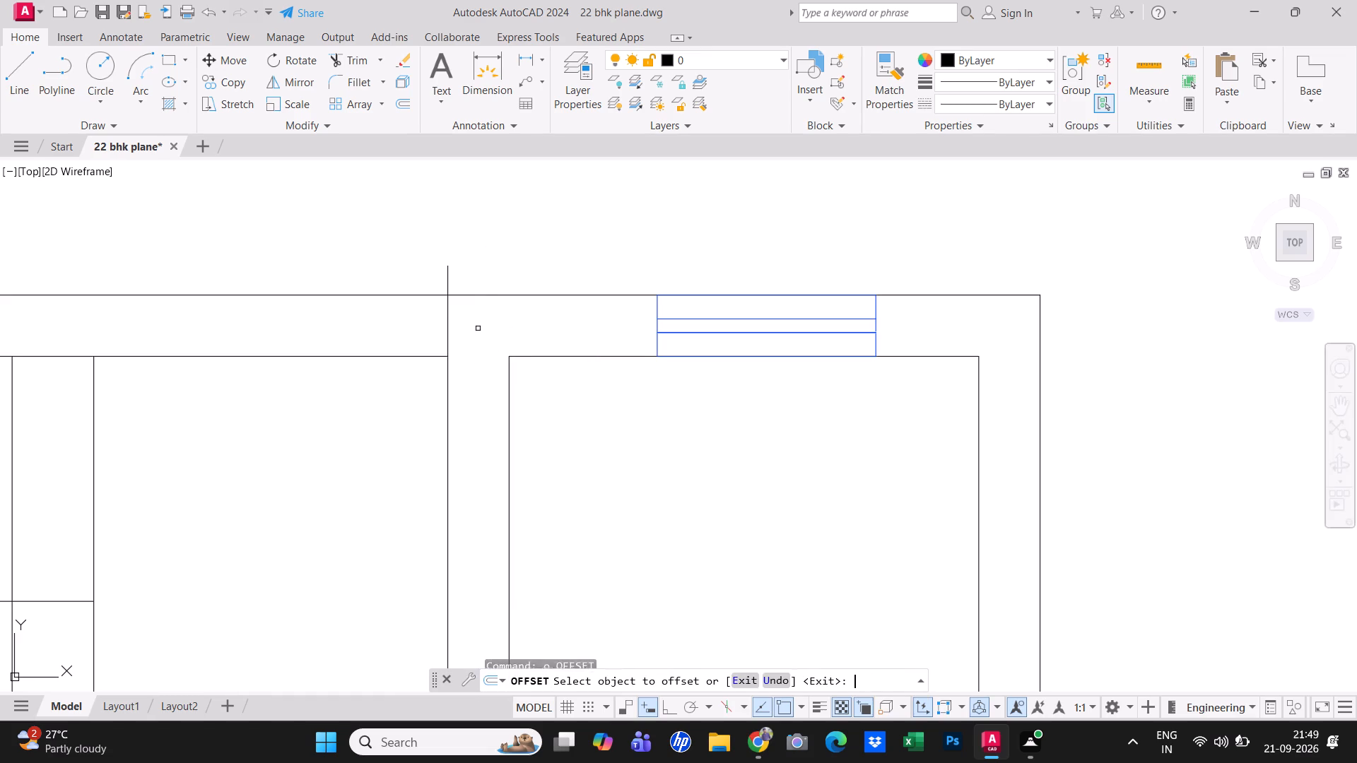
left_click_drag(447, 341, 440, 336)
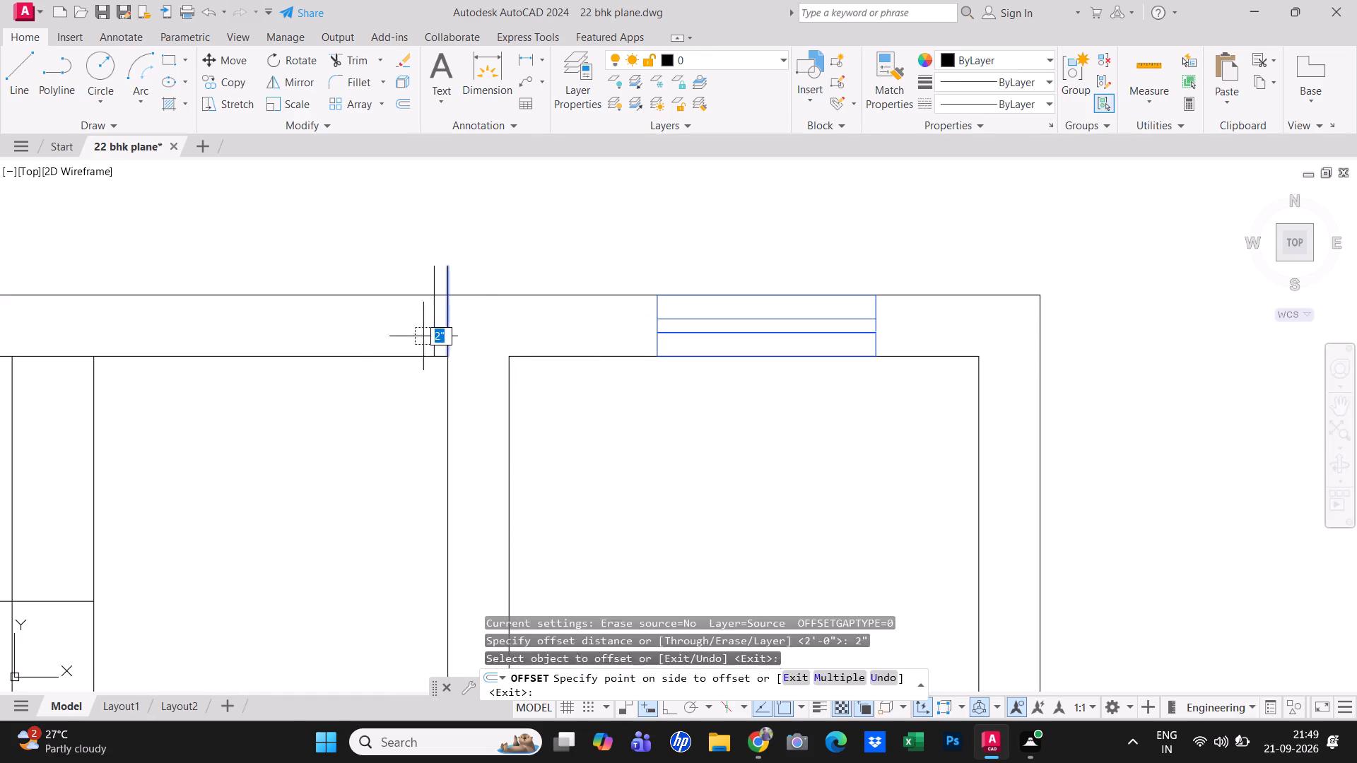
left_click(396, 332)
key("Escape")
Trim both vertical lines where they project north of the outer wall, and remove the original corner line's remaining piece.
type("tr")
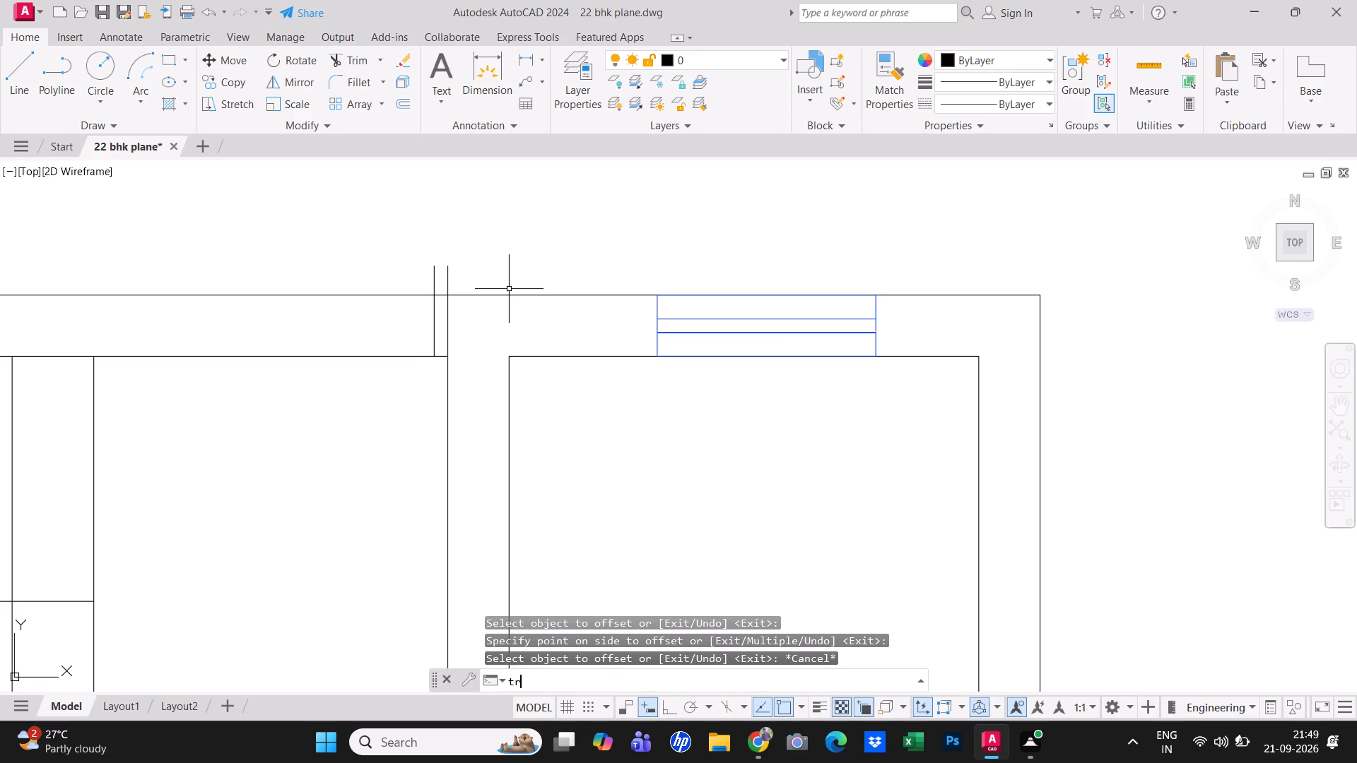
key("space")
left_click(483, 286)
left_click(380, 276)
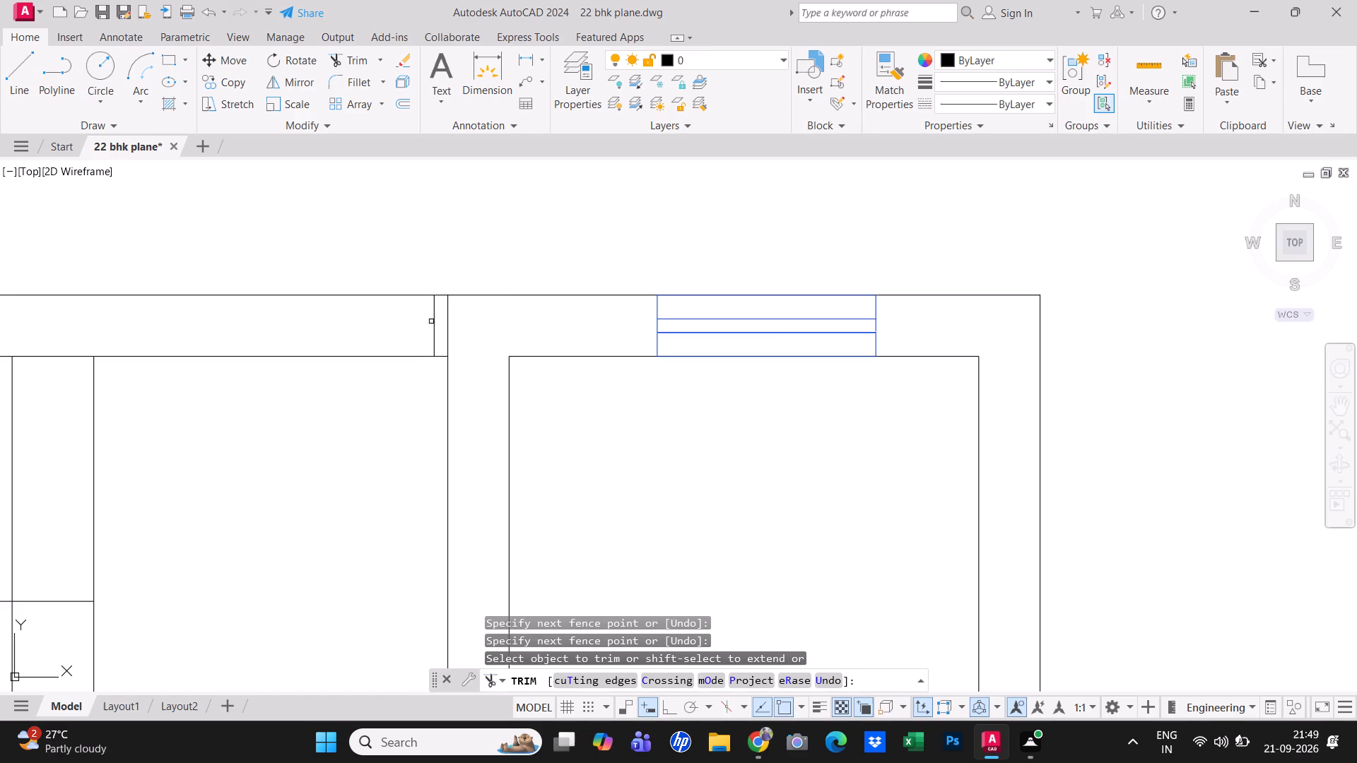
left_click(450, 321)
key("Escape")
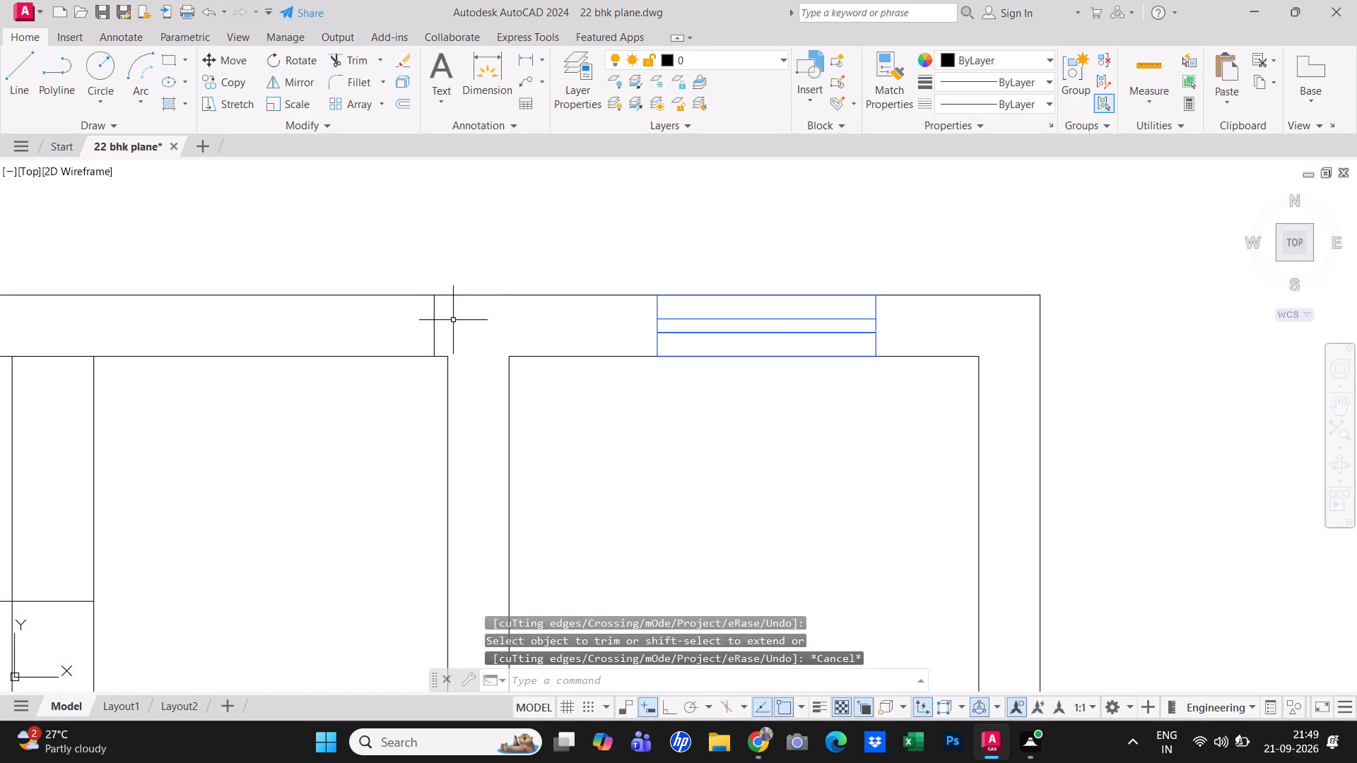
Offset the remaining jamb line in the north wall 3' to the west.
key("o")
key("space")
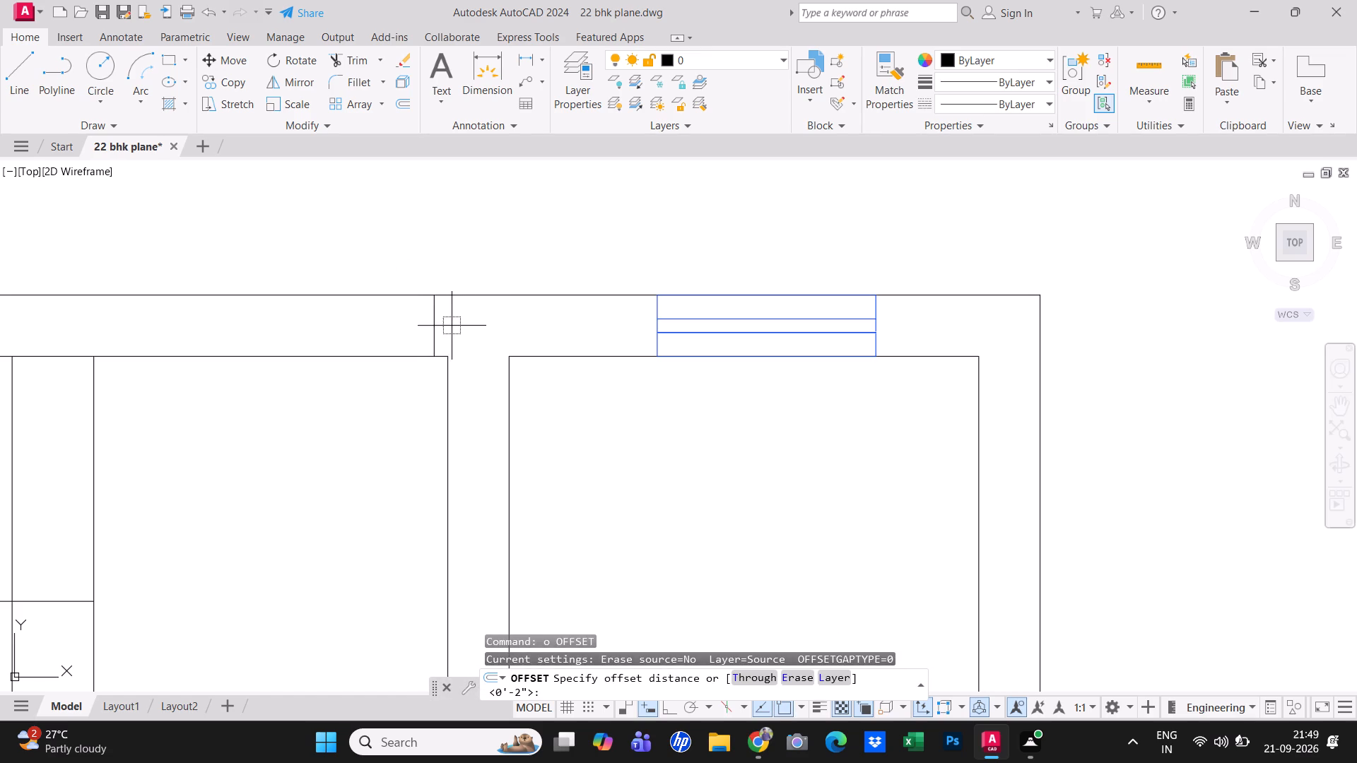
type("3'")
key("Return")
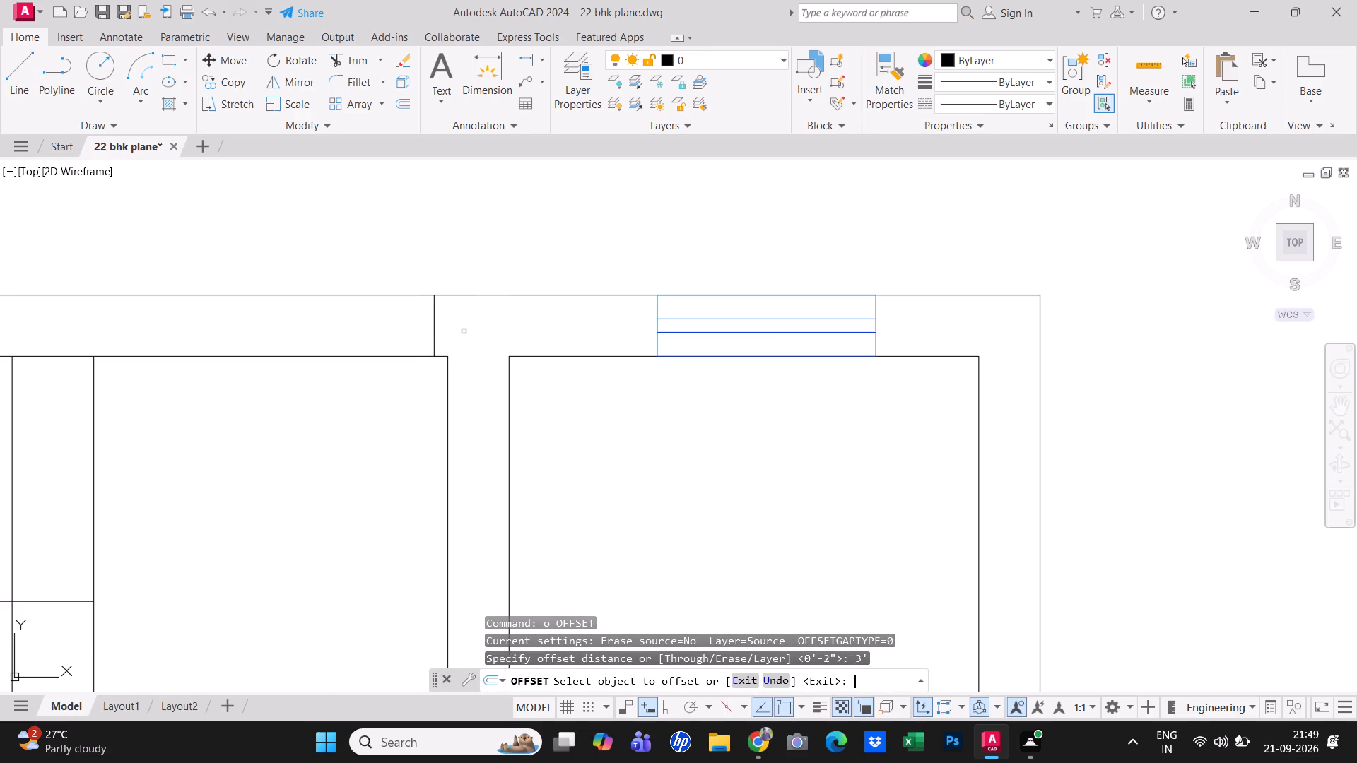
left_click(434, 328)
left_click_drag(151, 340, 162, 341)
key("Escape")
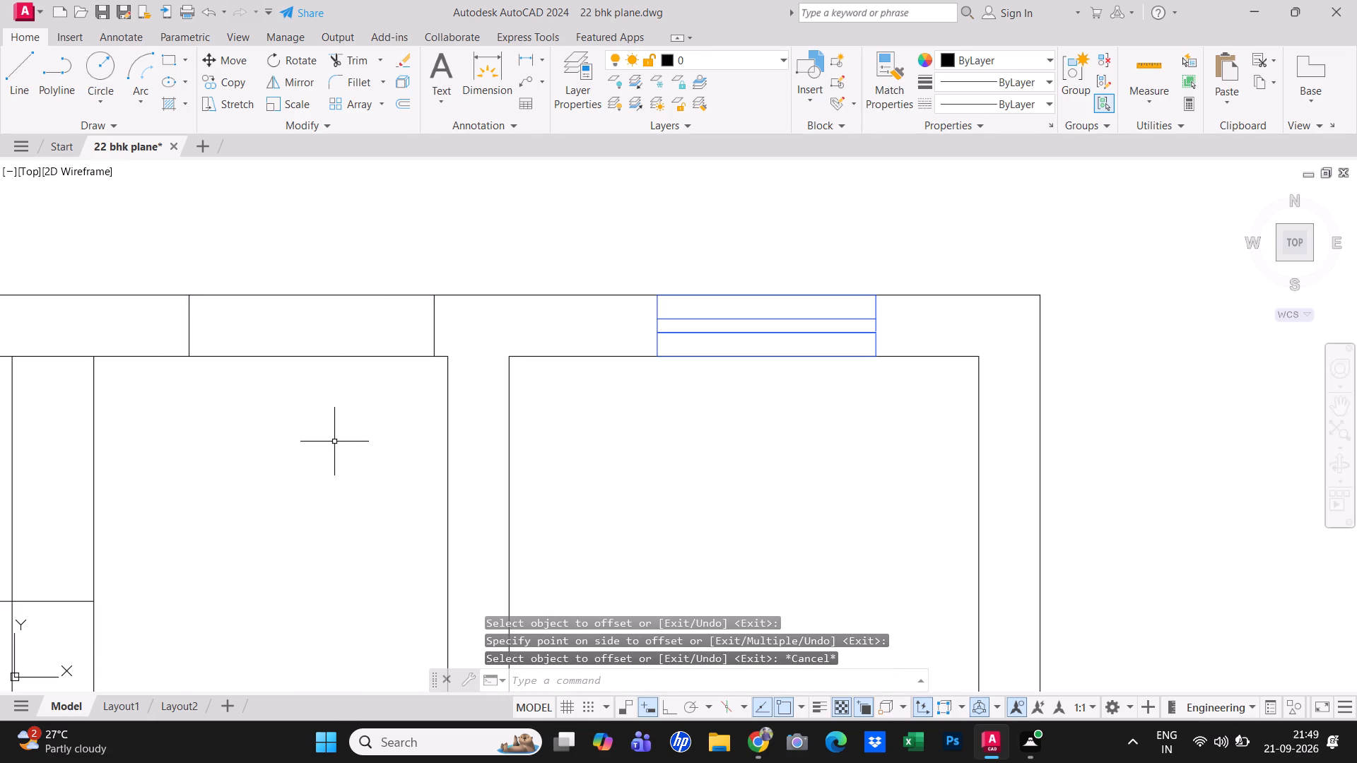
Trim the outer and inner north wall lines between the two jamb lines to open the entrance.
key("t")
type("r")
key("space")
left_click_drag(333, 437, 333, 423)
left_click_drag(300, 277, 300, 306)
left_click(312, 358)
key("Escape")
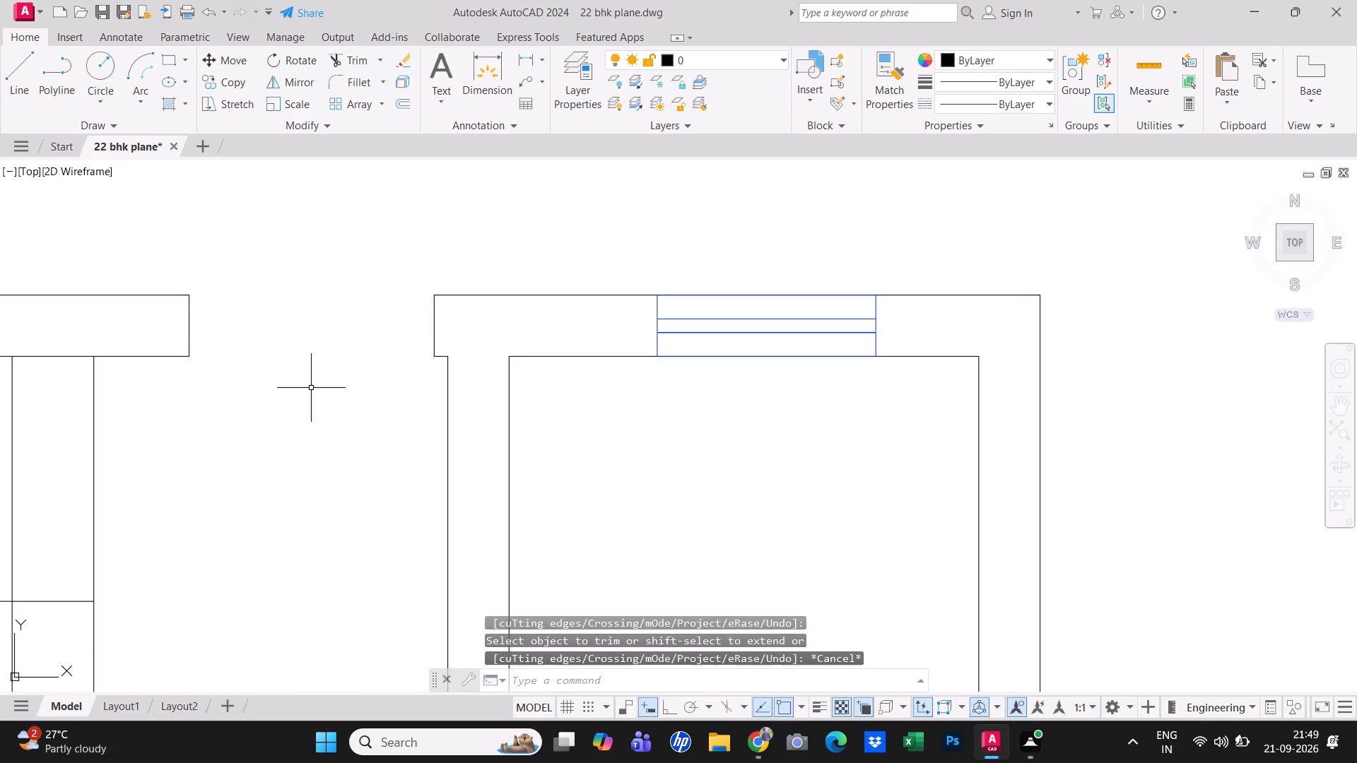
key("Escape")
Save the drawing.
scroll(319, 392, "down", 3)
key("Escape")
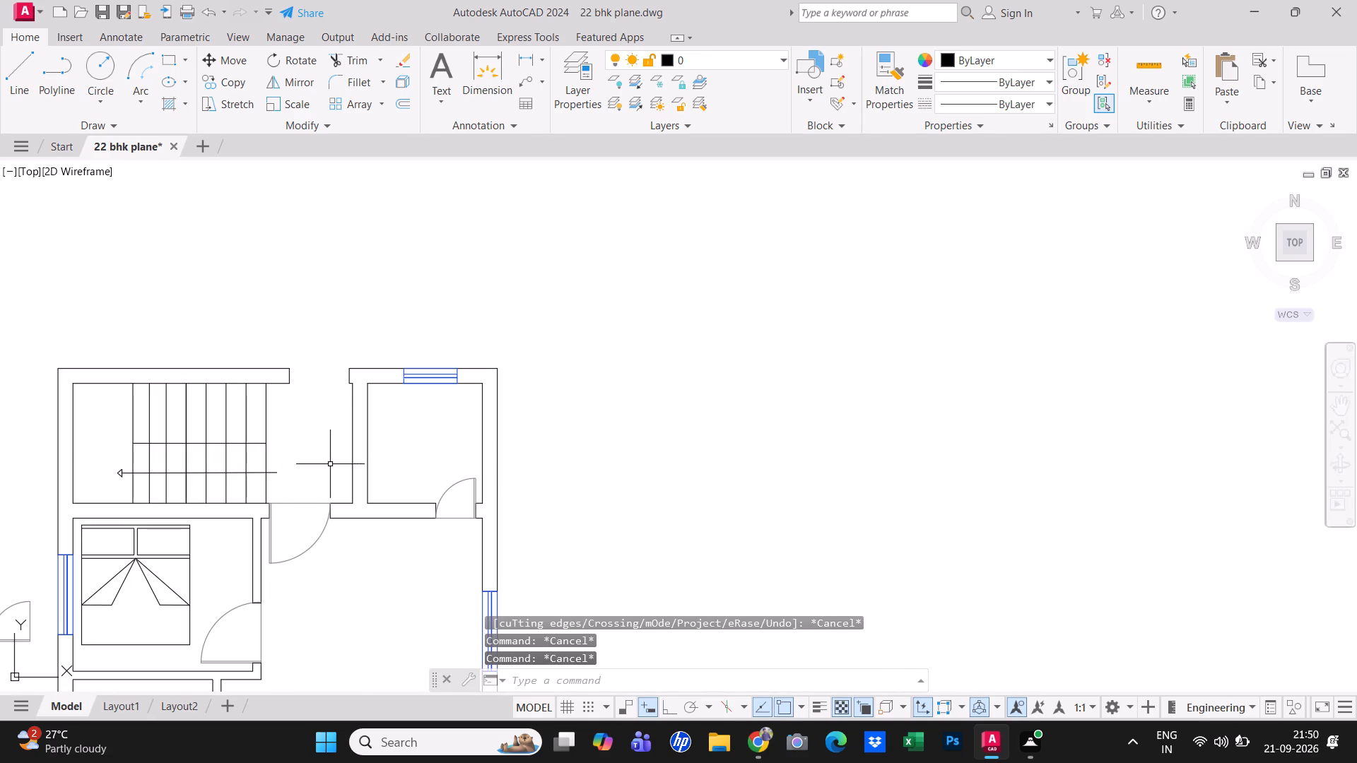
key("ctrl+z")
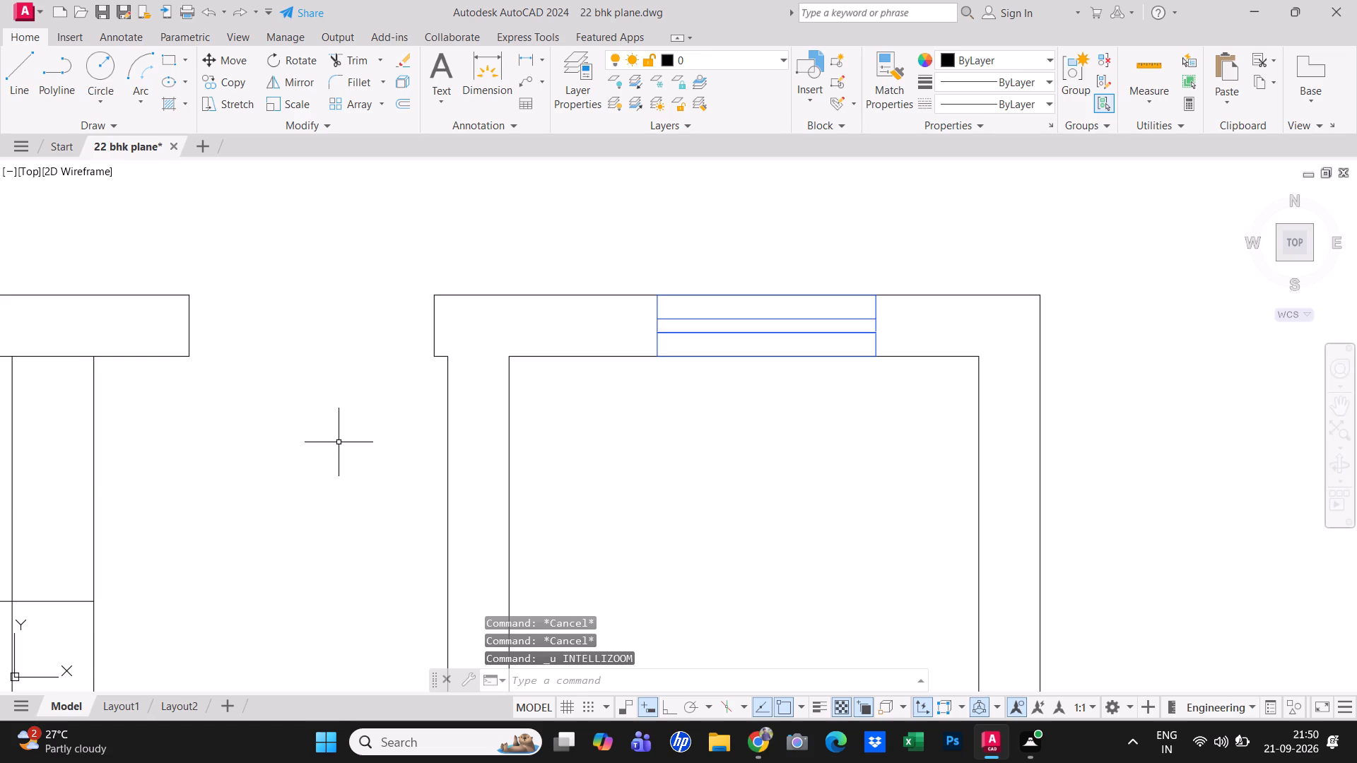
key("ctrl+s")
Copy the door south of the staircase hall, by its northeast end, to two spots above the entrance opening outside the plan.
scroll(339, 442, "down", 2, "ctrl")
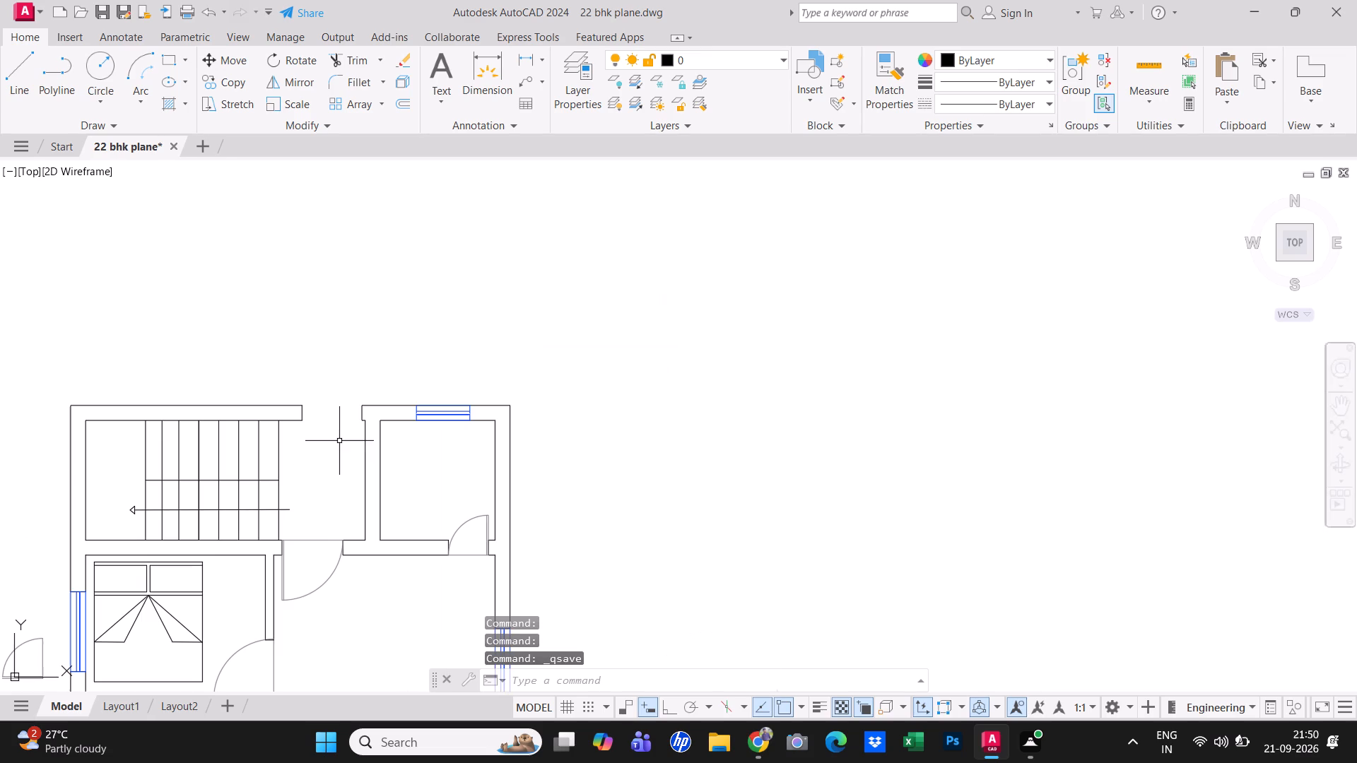
scroll(339, 442, "down", 1)
middle_click_drag(334, 451, 378, 398)
middle_click(378, 398)
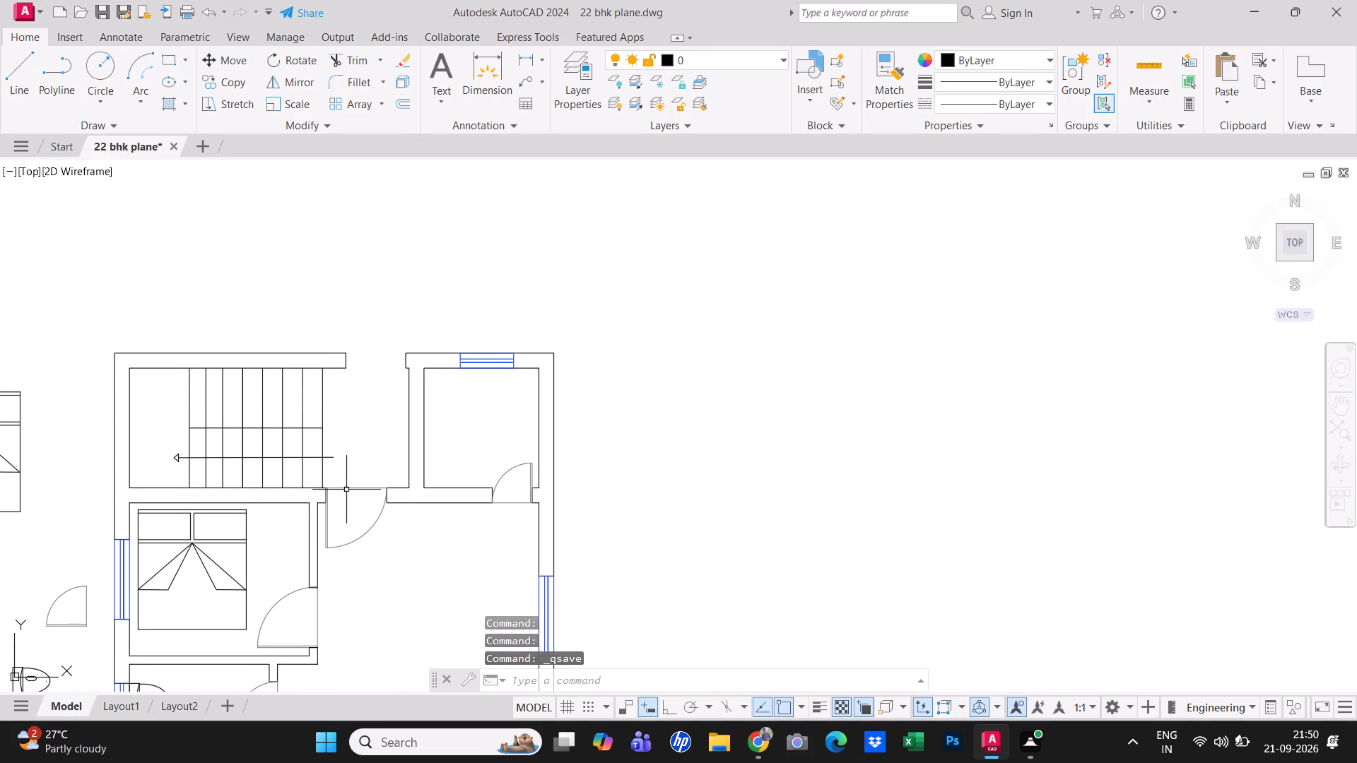
left_click(339, 544)
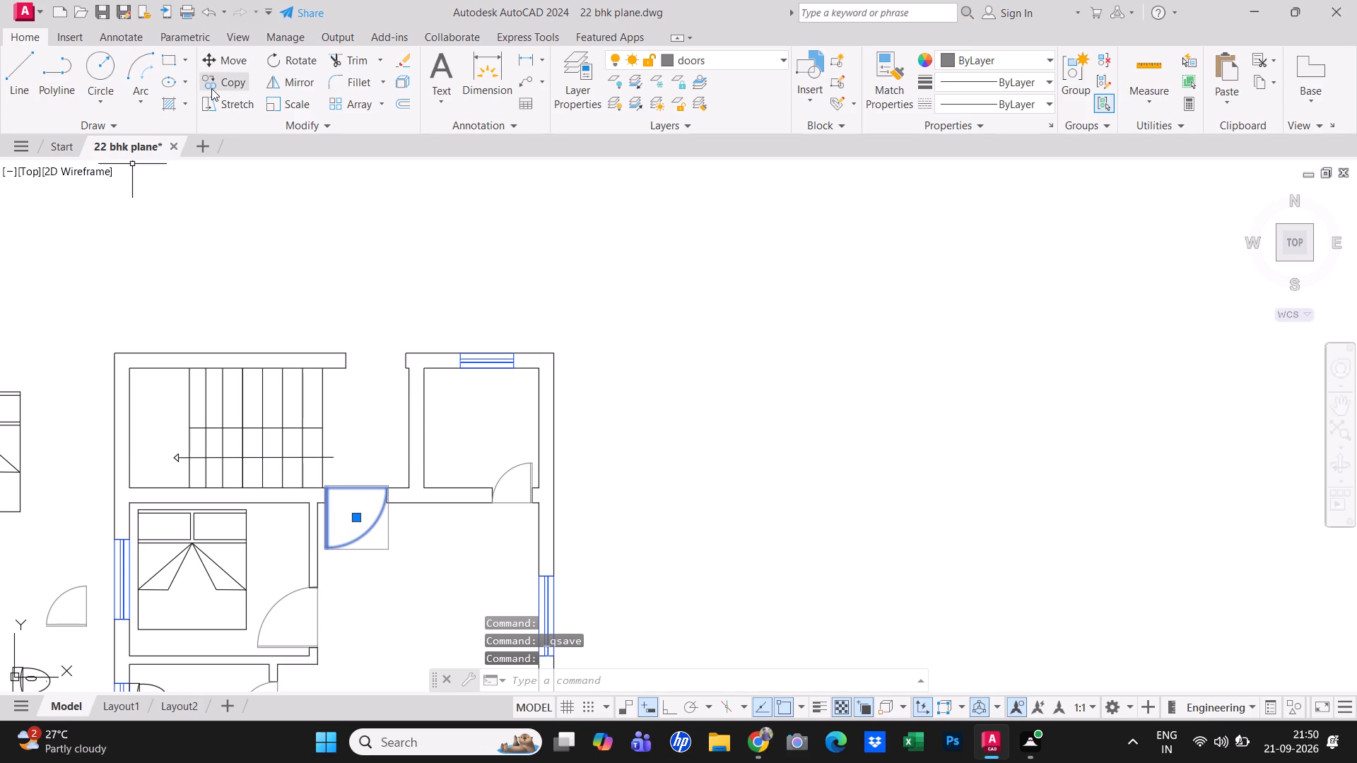
left_click(211, 88)
left_click(382, 485)
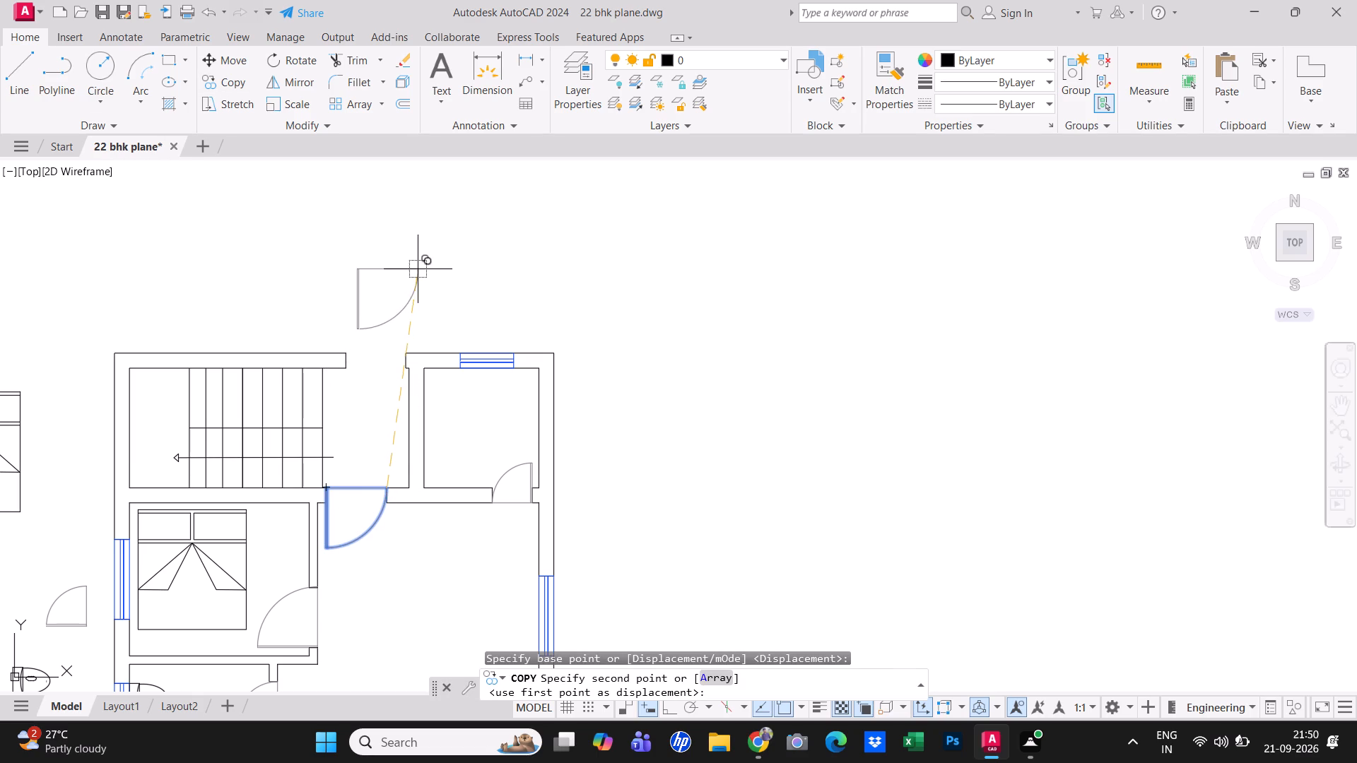
left_click(414, 259)
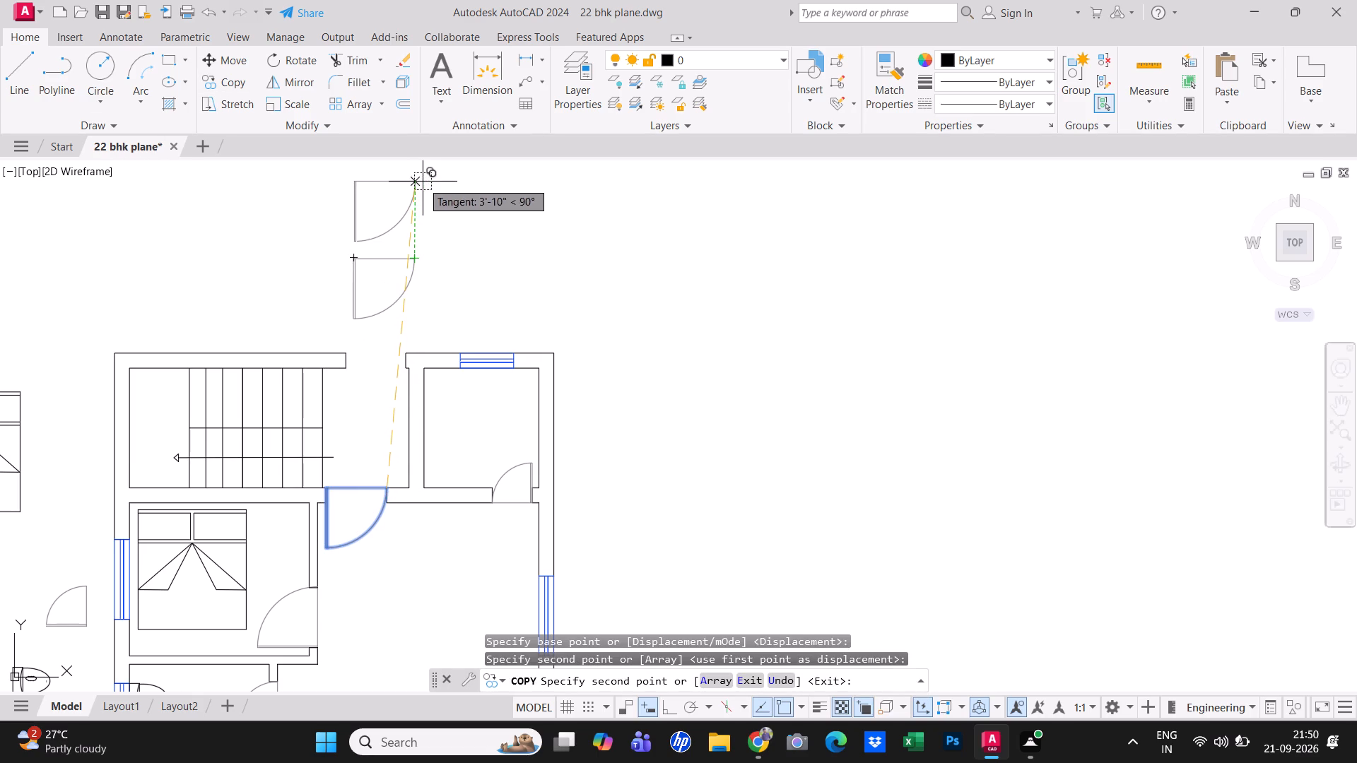
left_click(425, 172)
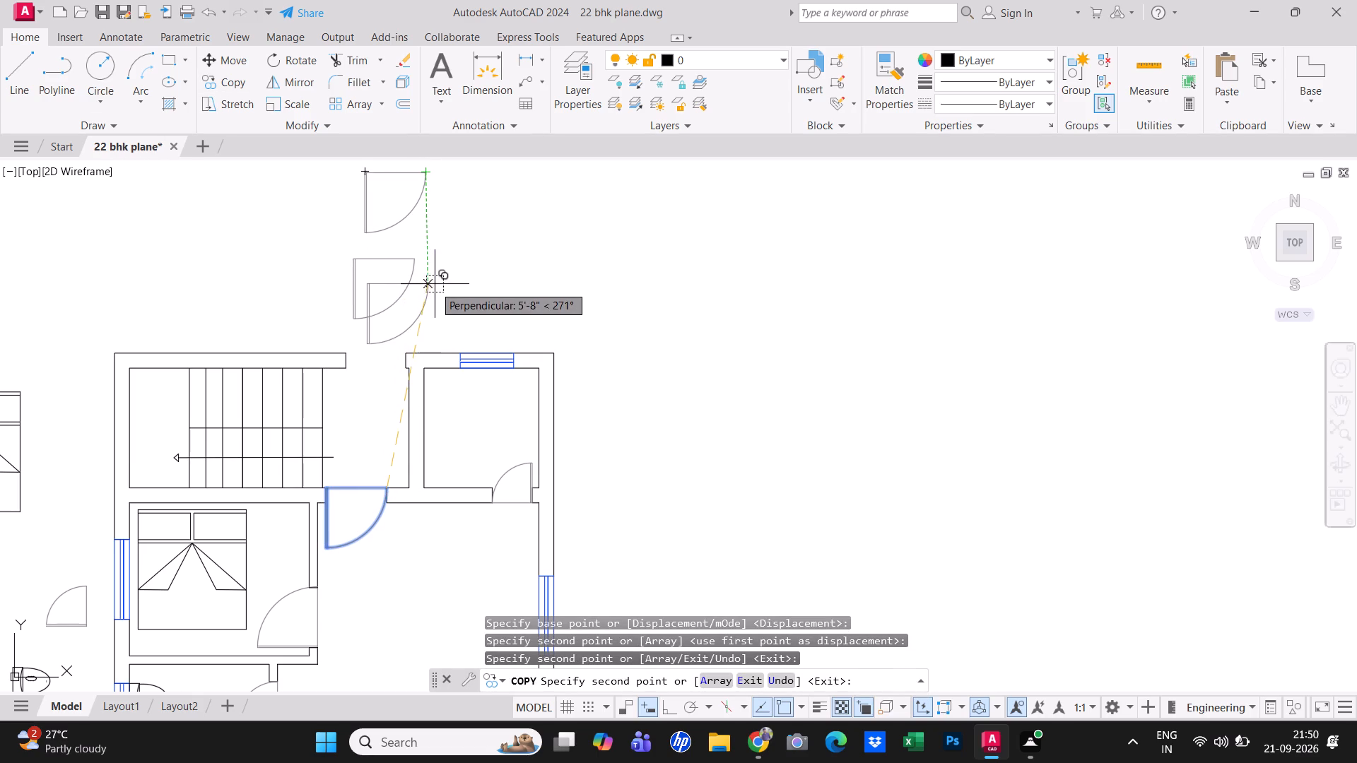
key("Escape")
Erase the lower of the two loose door copies above the plan.
left_click(435, 283)
left_click(345, 266)
type("e")
key("space")
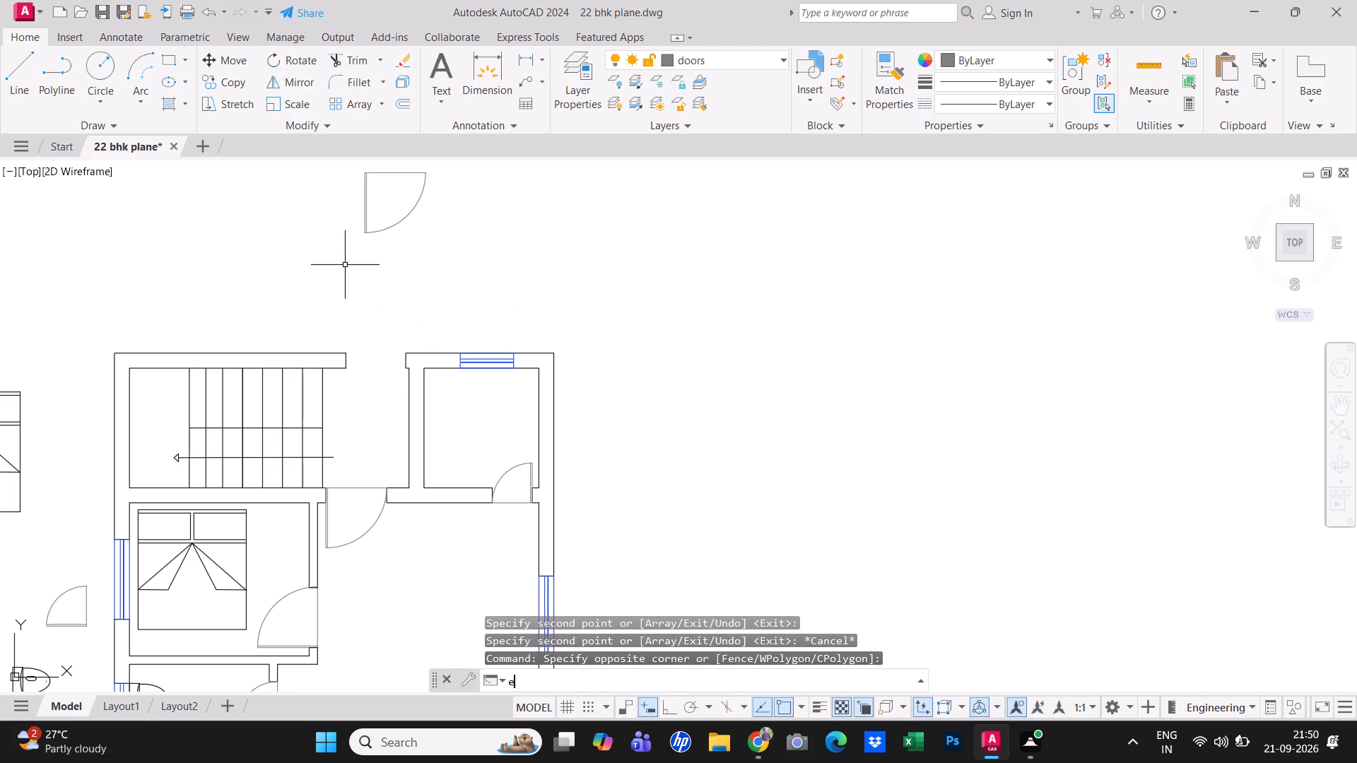
key("Escape")
Mirror the loose door about the vertical line along its leaf with Ortho on, erasing the source object.
left_click(377, 230)
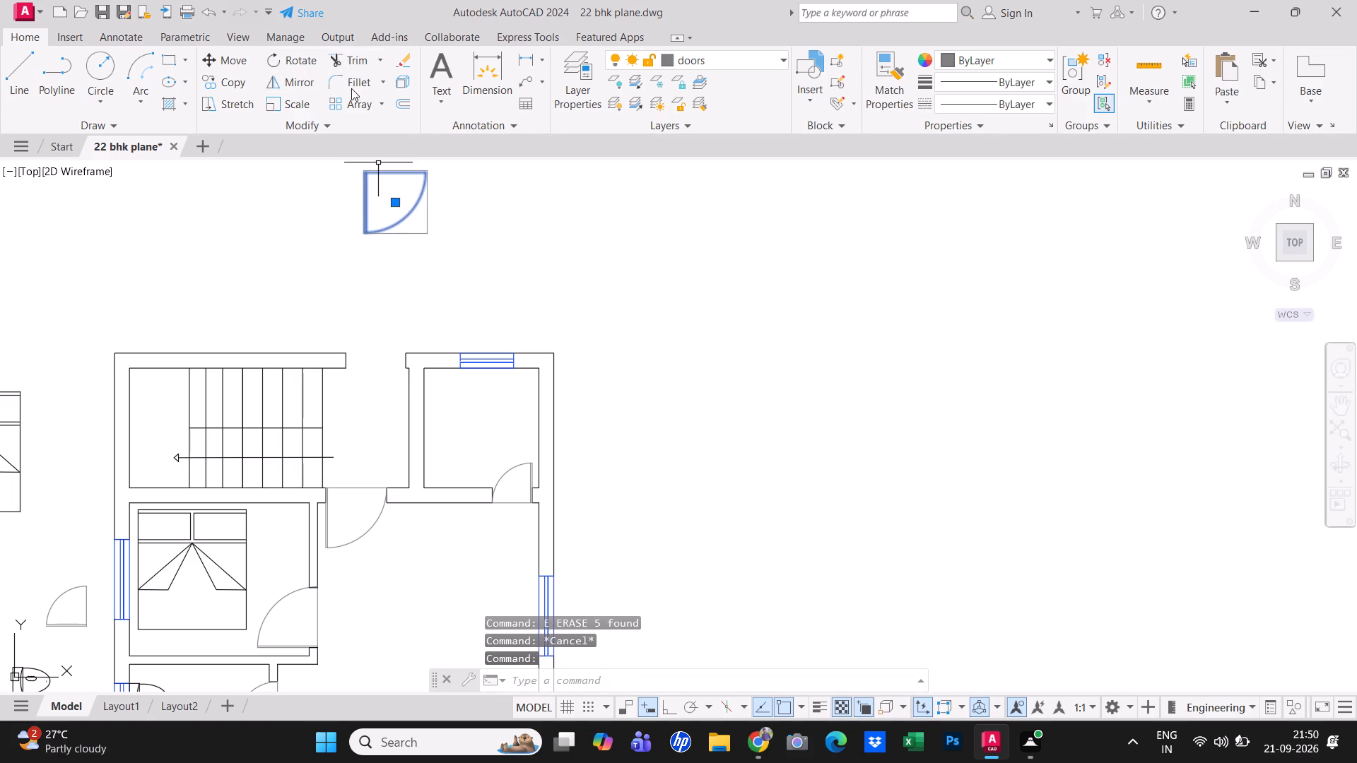
left_click(295, 87)
left_click(359, 228)
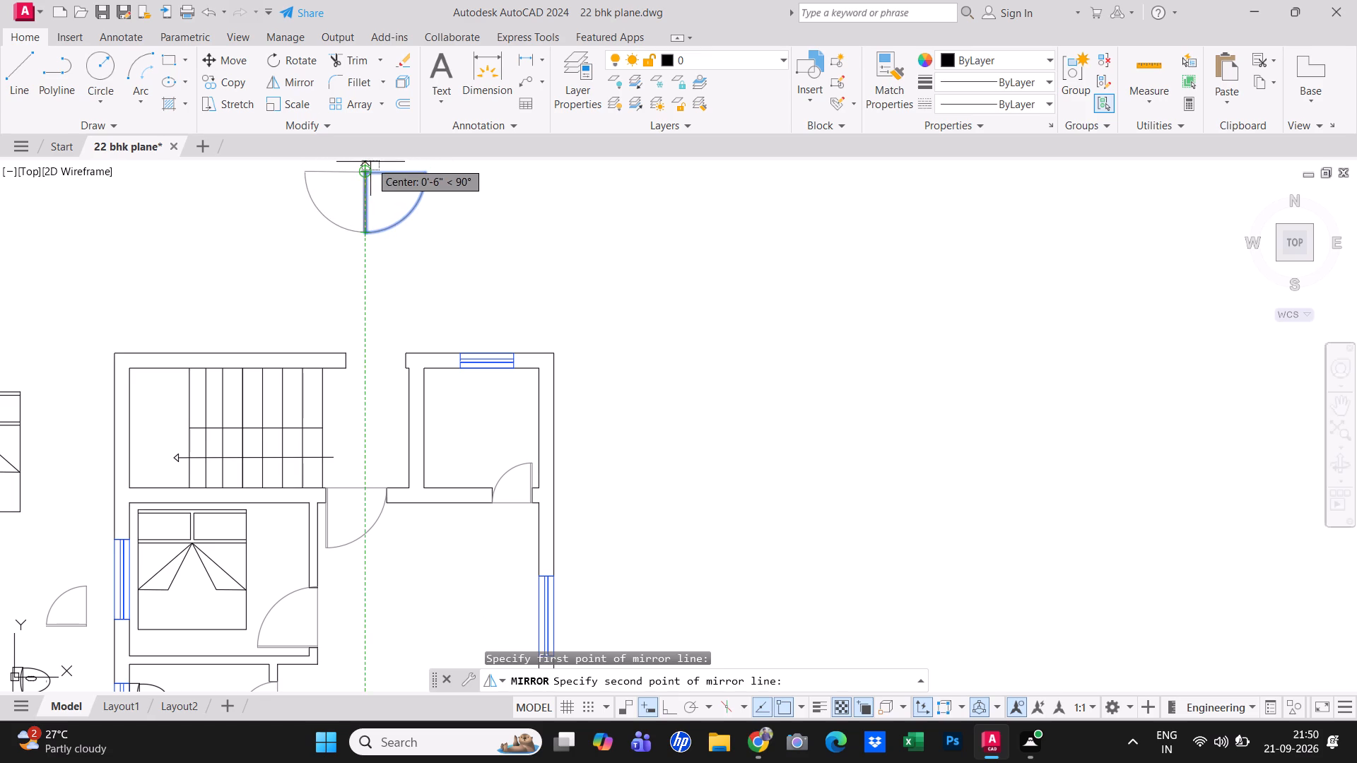
key("F8")
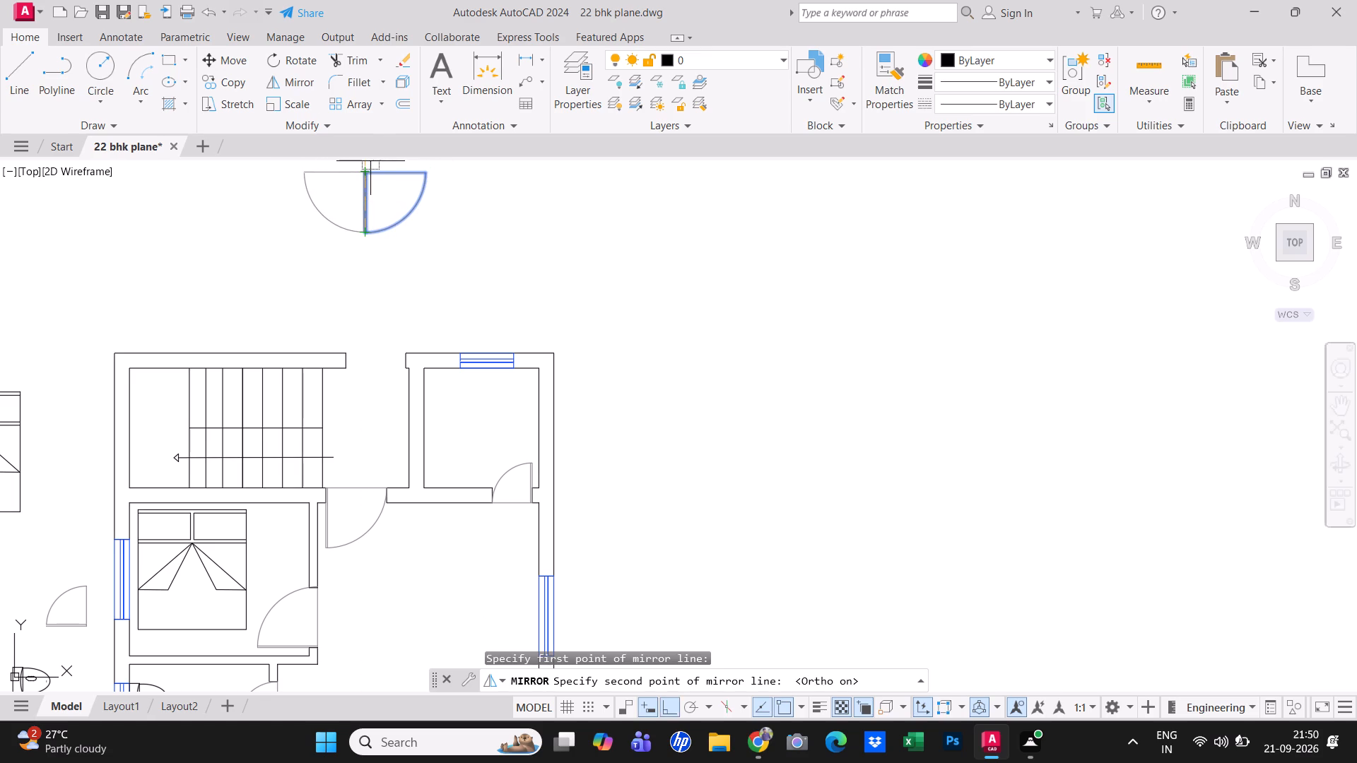
left_click(343, 170)
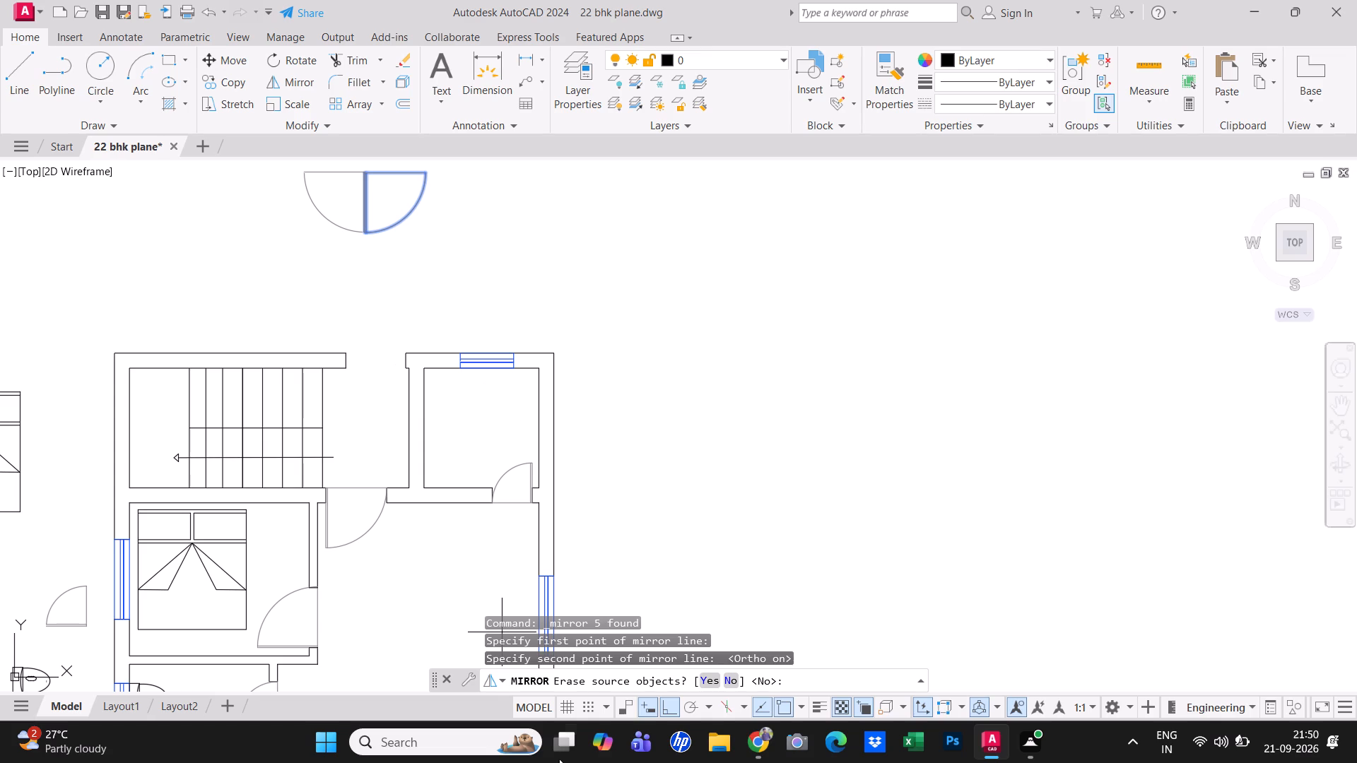
left_click(710, 682)
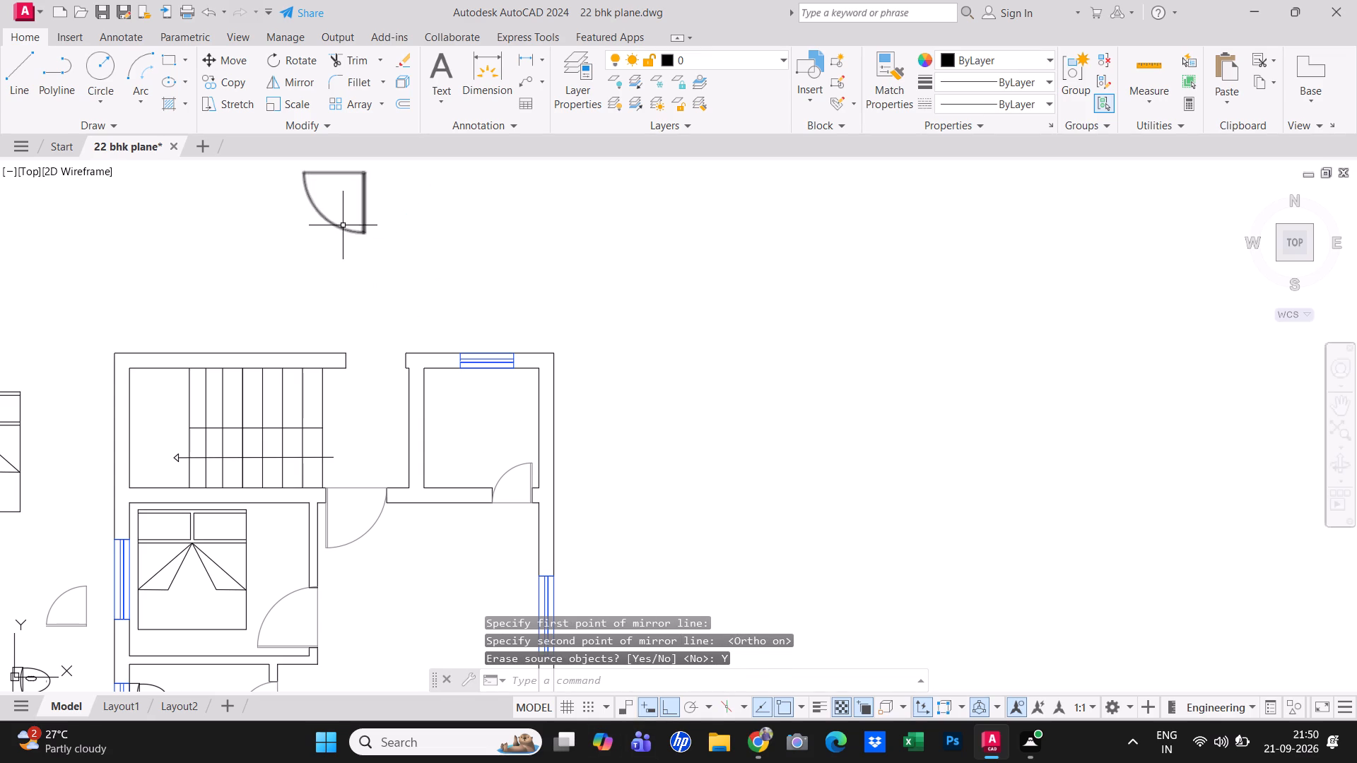
Move the mirrored door by its northeast corner onto the outer corner of the entrance opening's east jamb, with Ortho off.
left_click(347, 224)
left_click(334, 232)
scroll(380, 185, "up", 1)
scroll(379, 184, "down", 1)
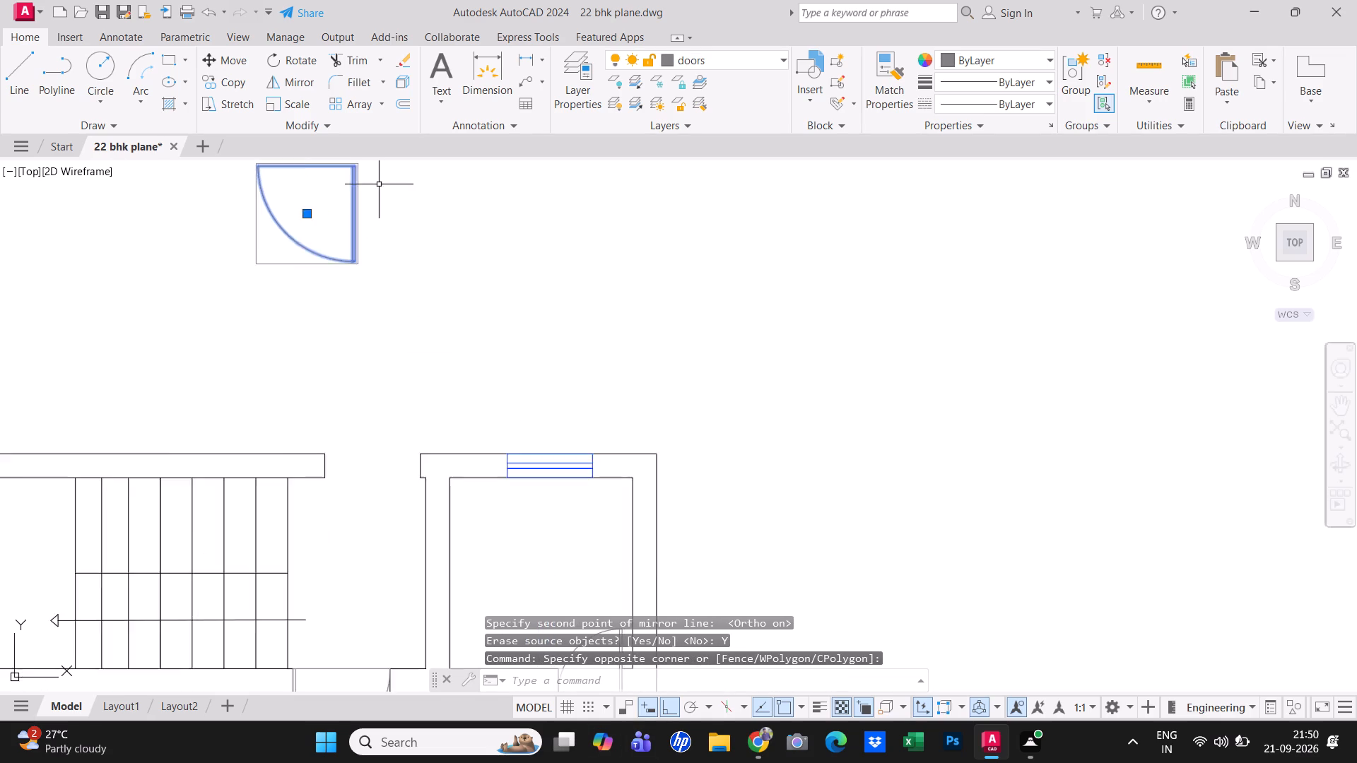
middle_click_drag(342, 329, 333, 369)
scroll(333, 369, "up", 3)
scroll(338, 478, "down", 3)
scroll(339, 288, "up", 3)
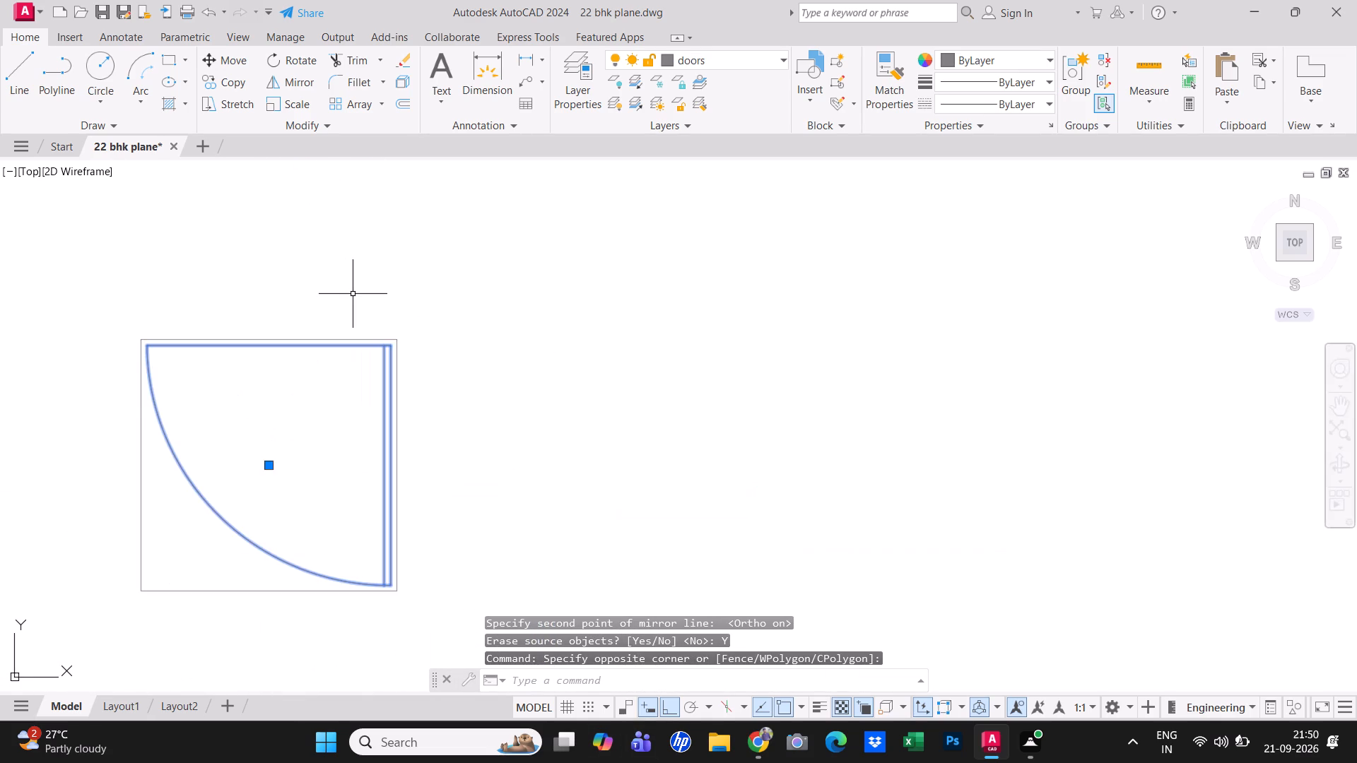
scroll(354, 295, "up", 2)
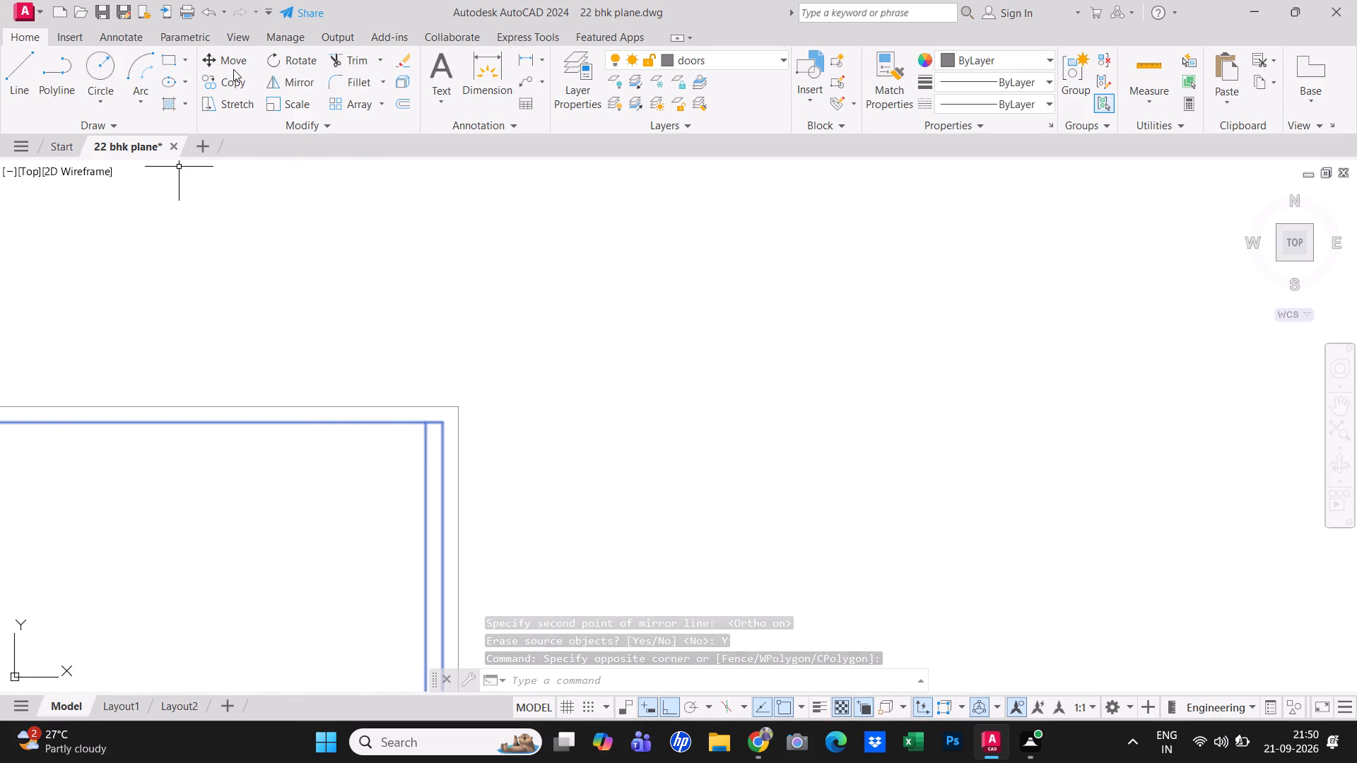
left_click(234, 64)
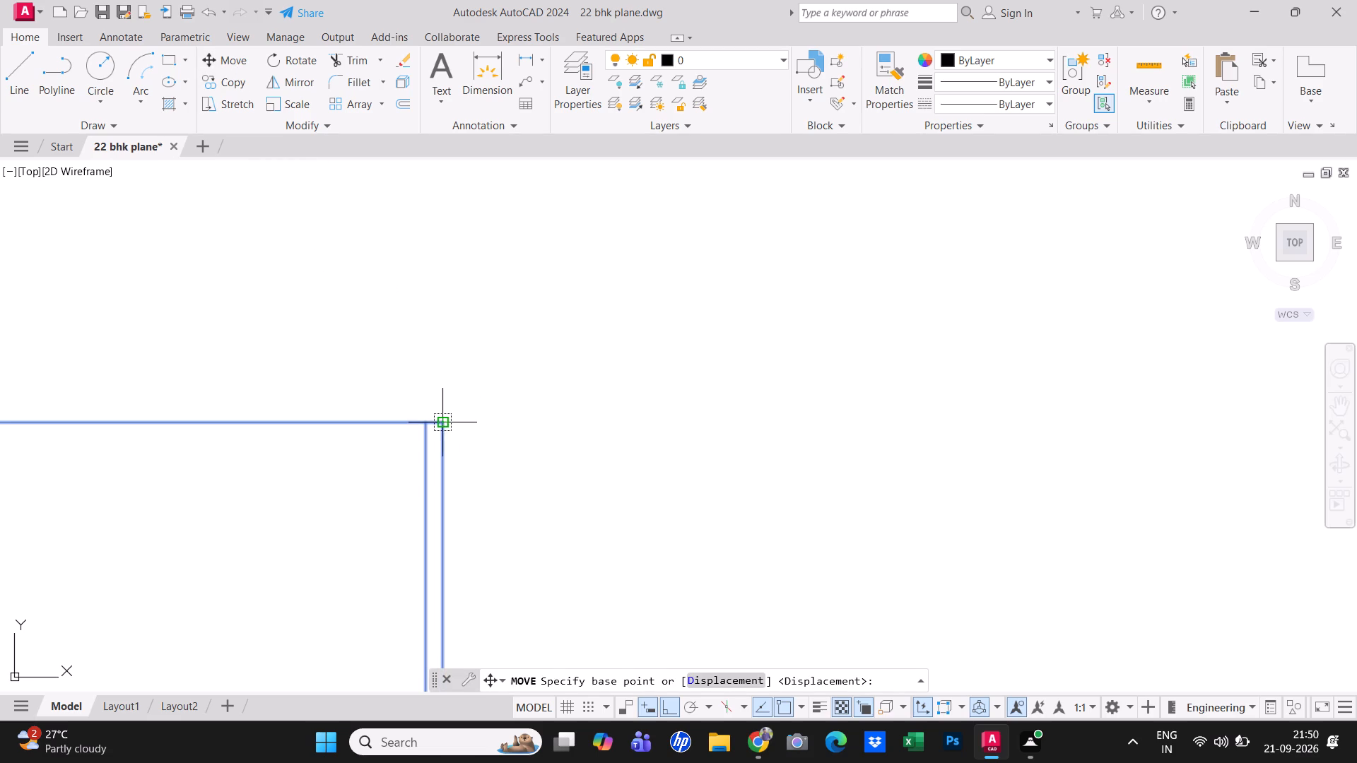
left_click(445, 419)
scroll(516, 378, "down", 3)
scroll(516, 378, "up", 1)
scroll(516, 378, "down", 1)
scroll(495, 477, "down", 5)
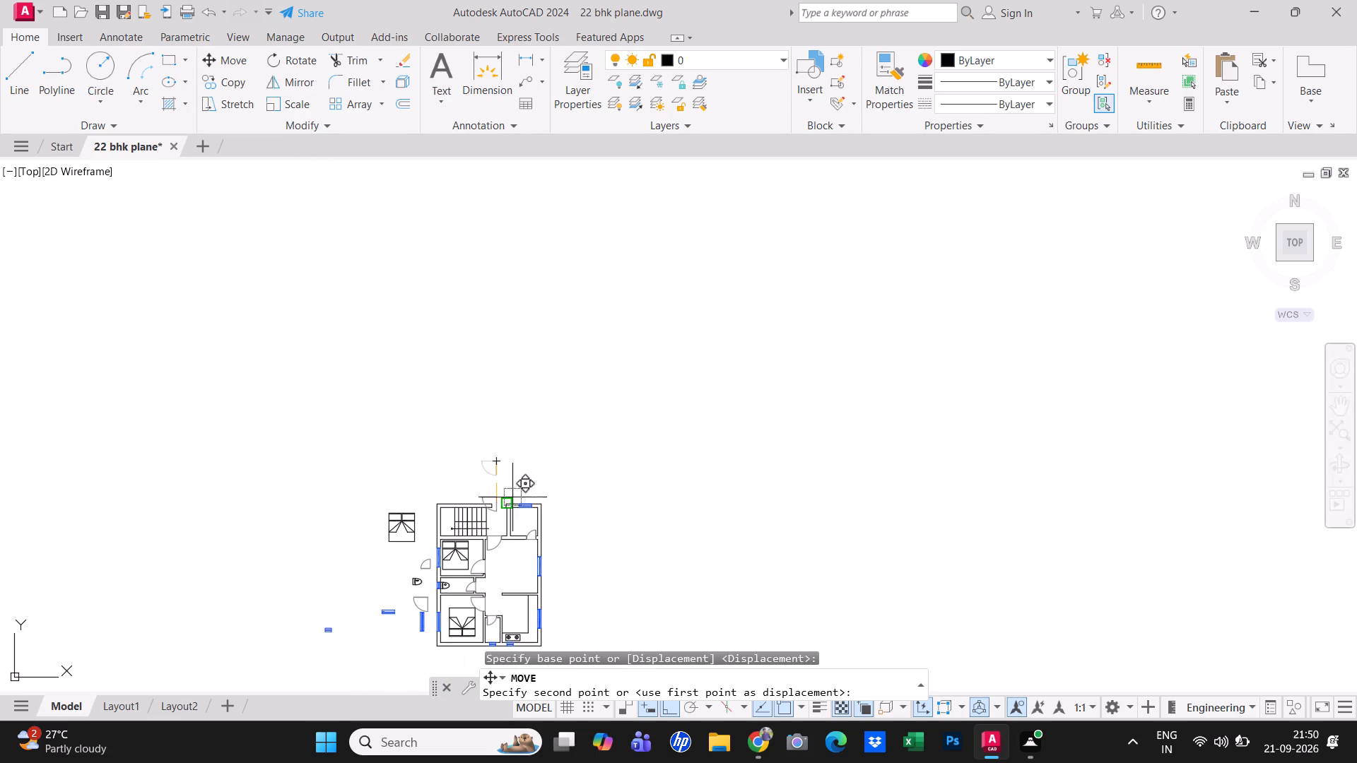
scroll(514, 525, "up", 4)
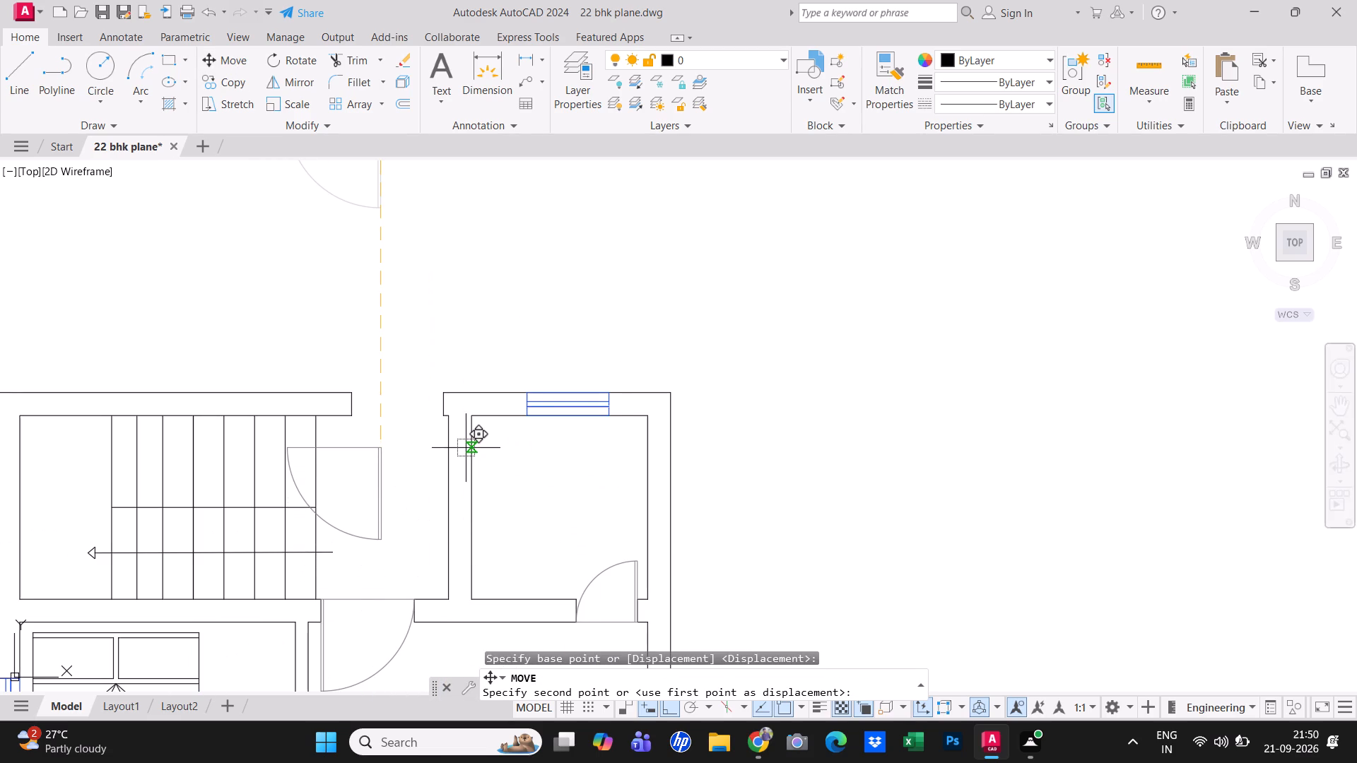
key("F8")
scroll(430, 406, "up", 3)
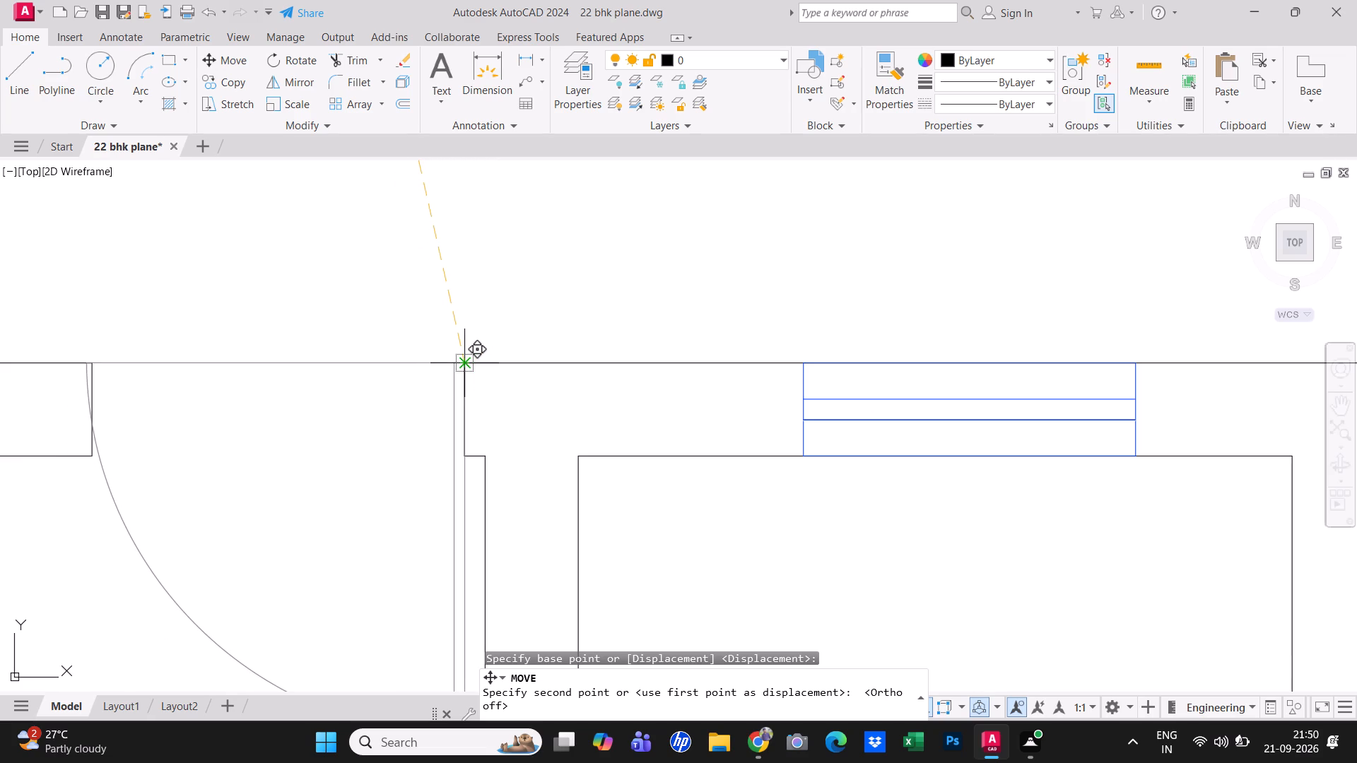
left_click(462, 366)
middle_click_drag(263, 413, 495, 420)
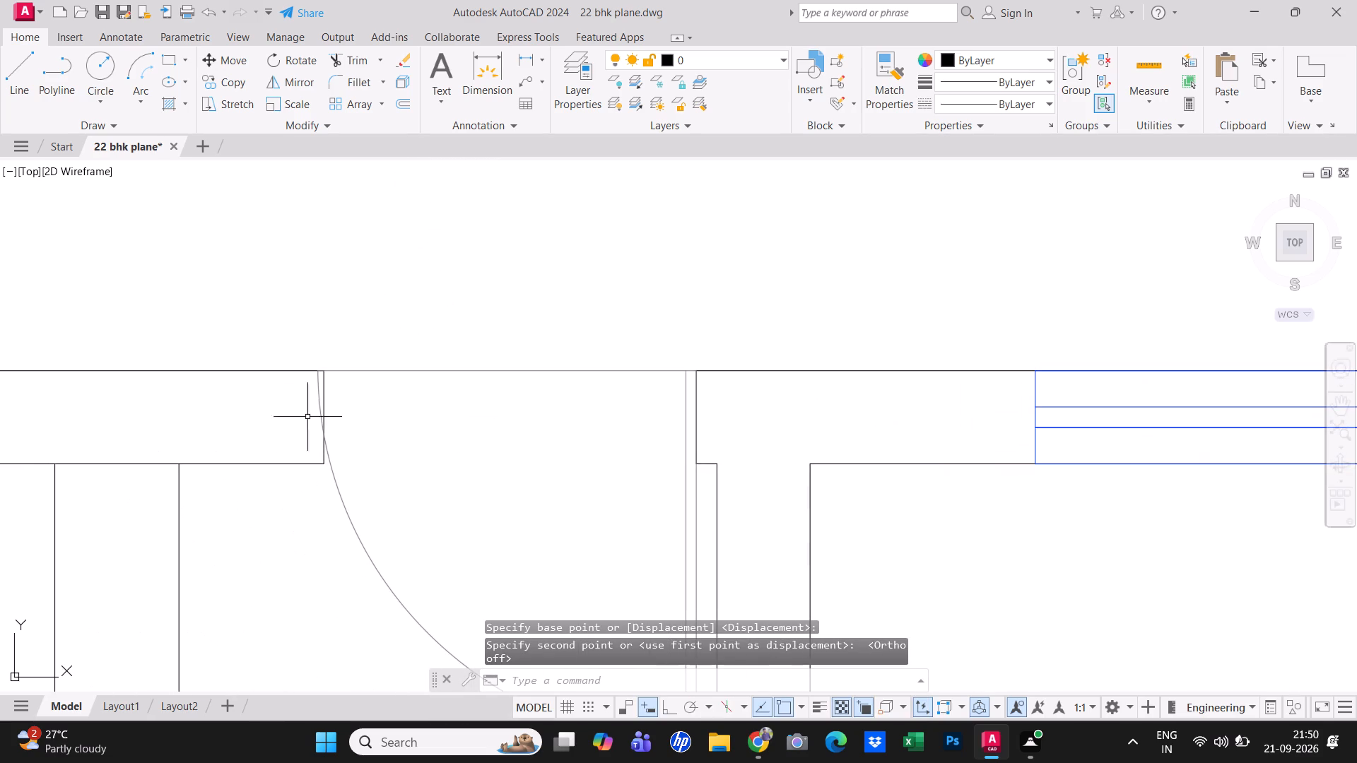
key("Escape")
Move the entrance opening's west jamb line west to the free end of the door's swing arc.
scroll(322, 381, "up", 2)
left_click(322, 381)
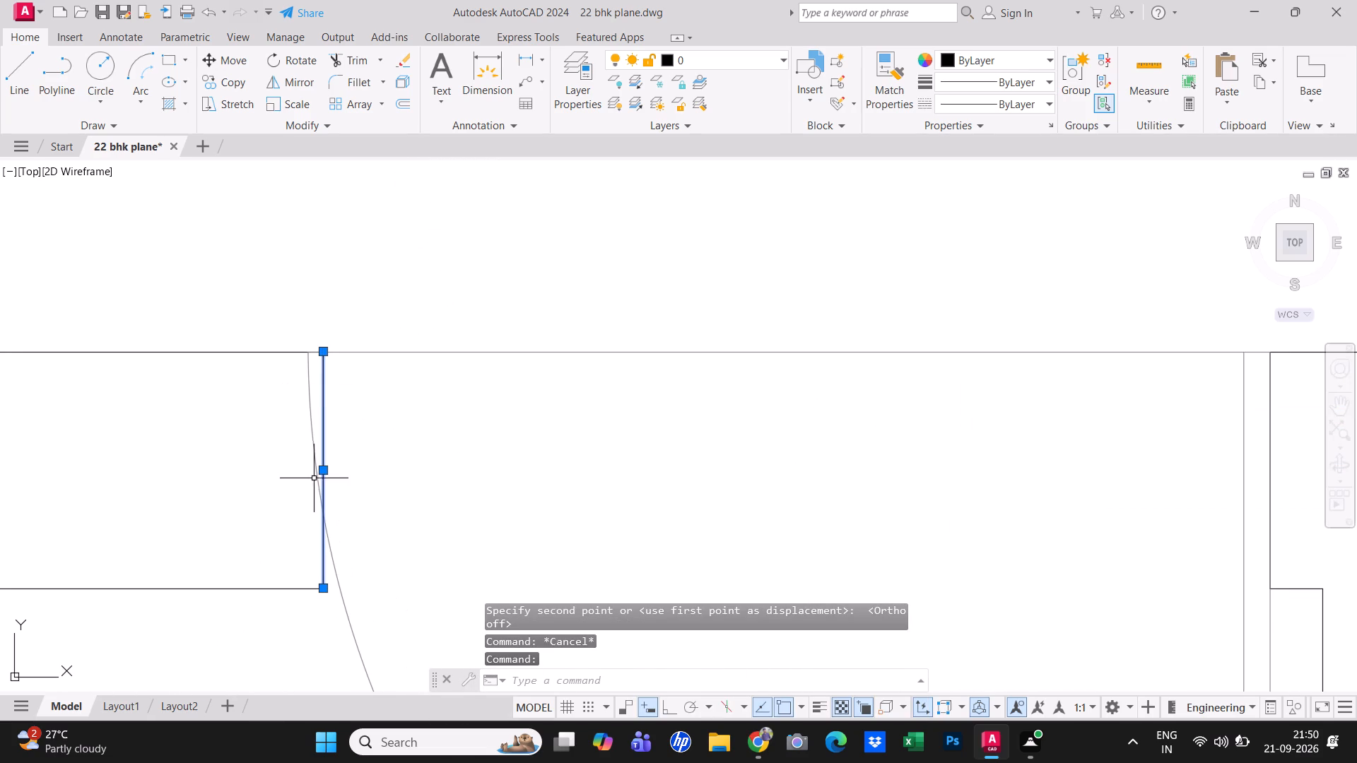
left_click(221, 65)
left_click(327, 353)
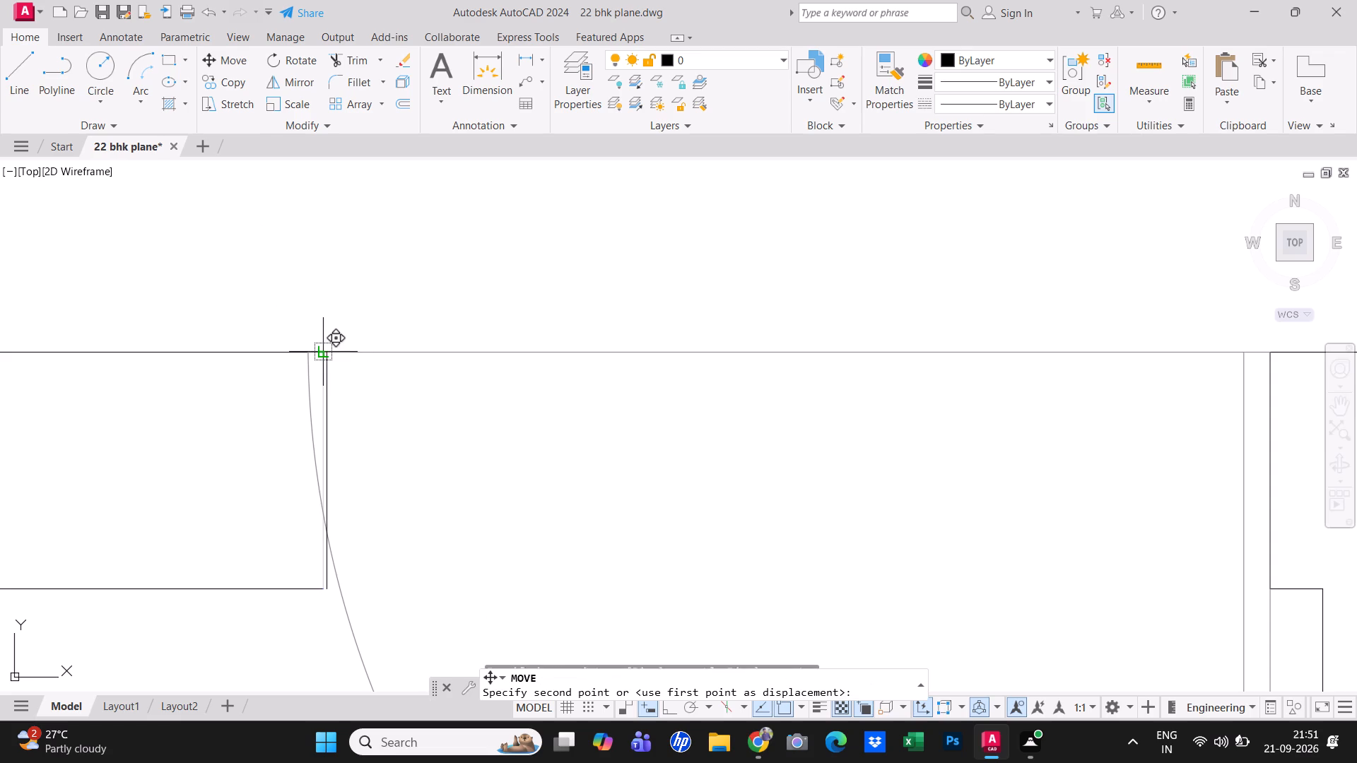
left_click(305, 353)
key("Escape")
key("Escape")
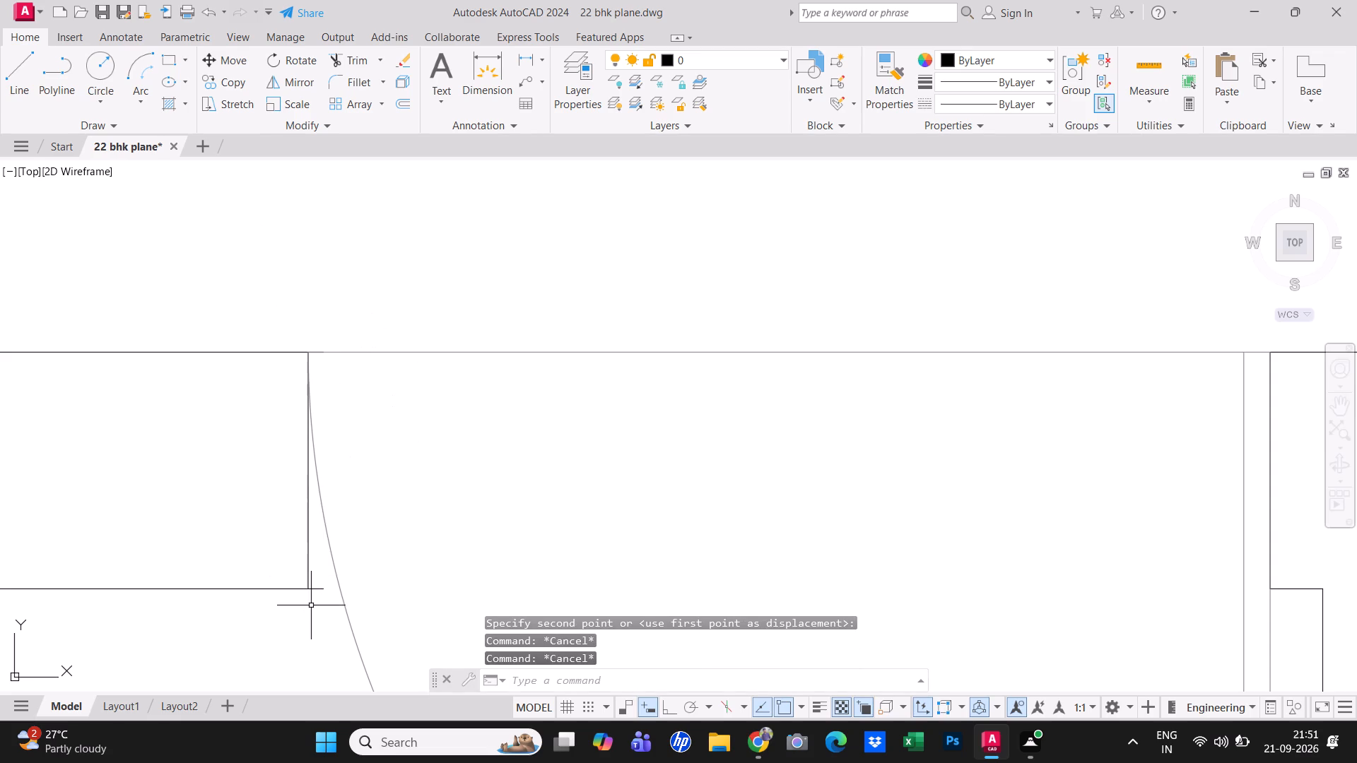
Trim the inner wall-face stub projecting east past the relocated west jamb of the entrance opening.
key("t")
key("r")
key("space")
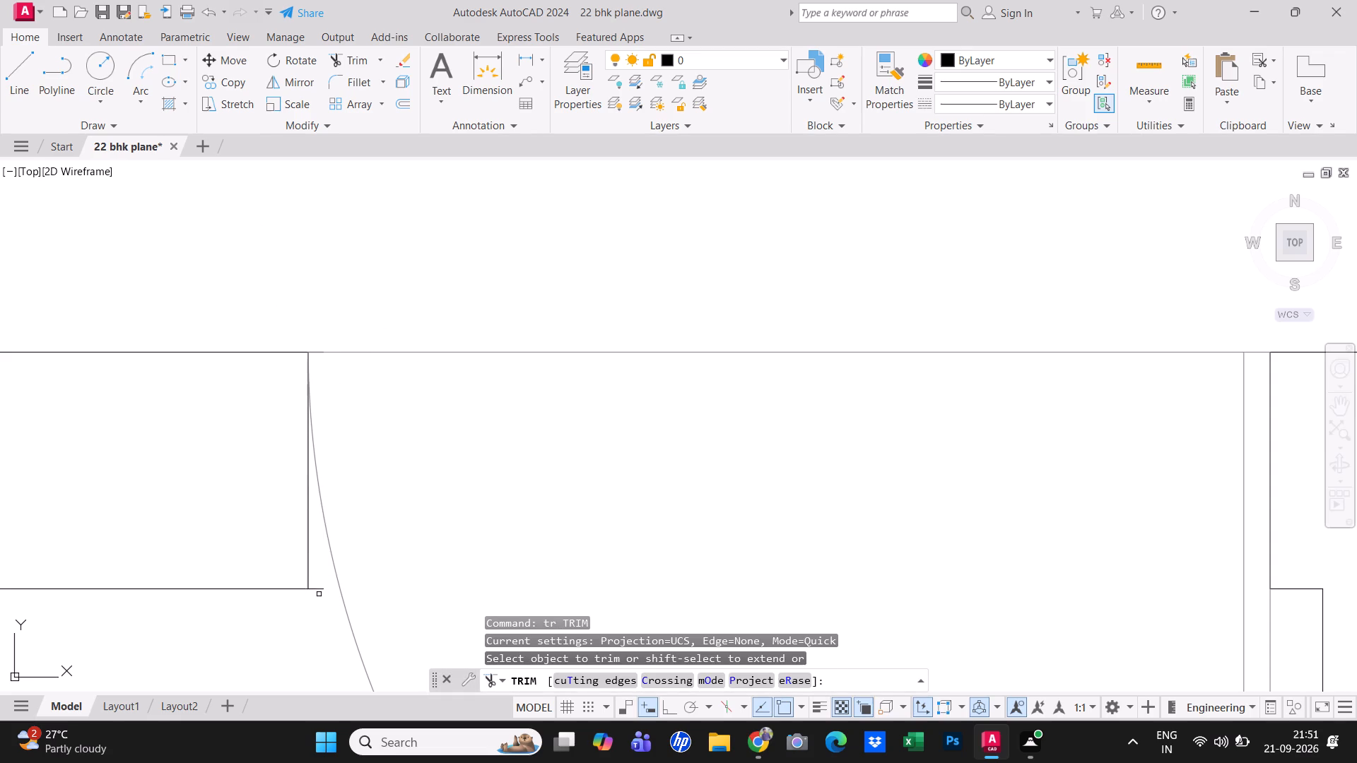
left_click(319, 589)
key("Escape")
Save the drawing.
scroll(347, 541, "down", 6)
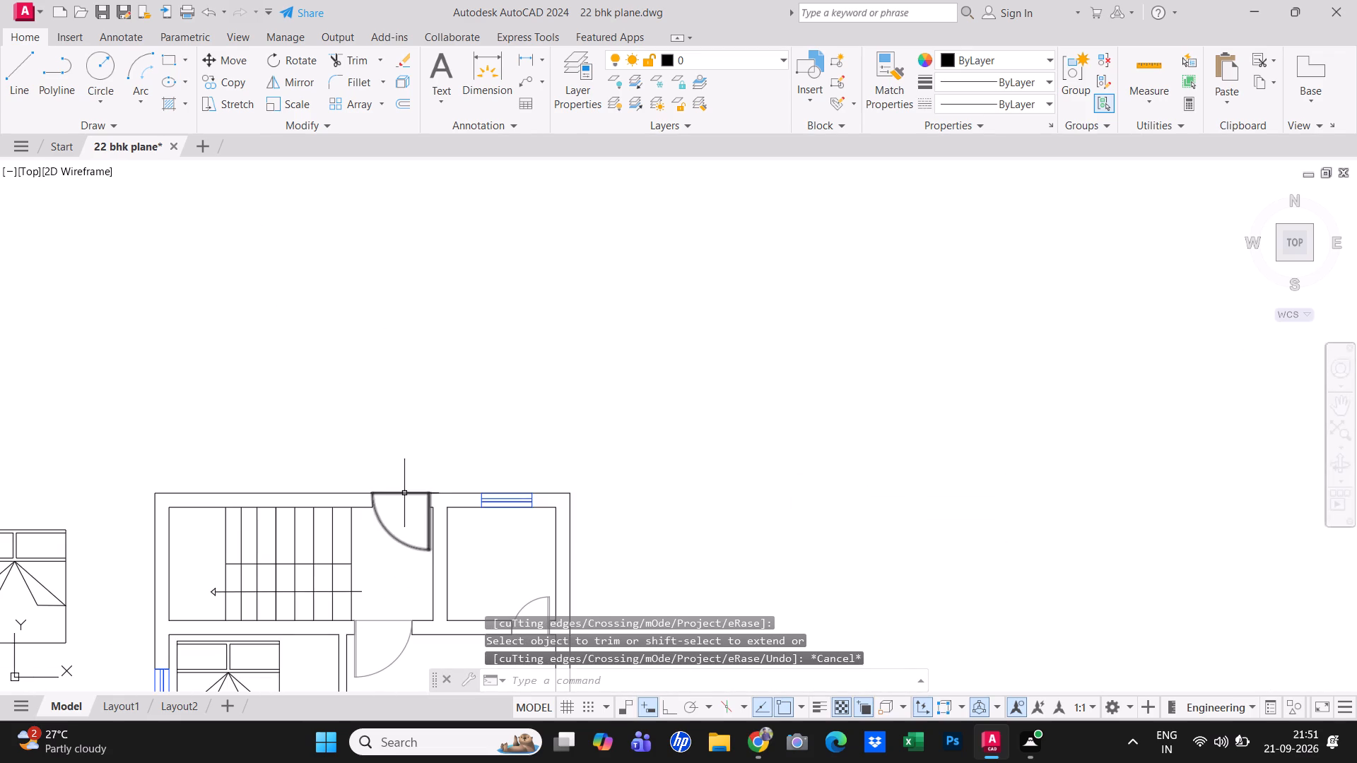
middle_click_drag(414, 455, 380, 247)
middle_click(380, 247)
key("Escape")
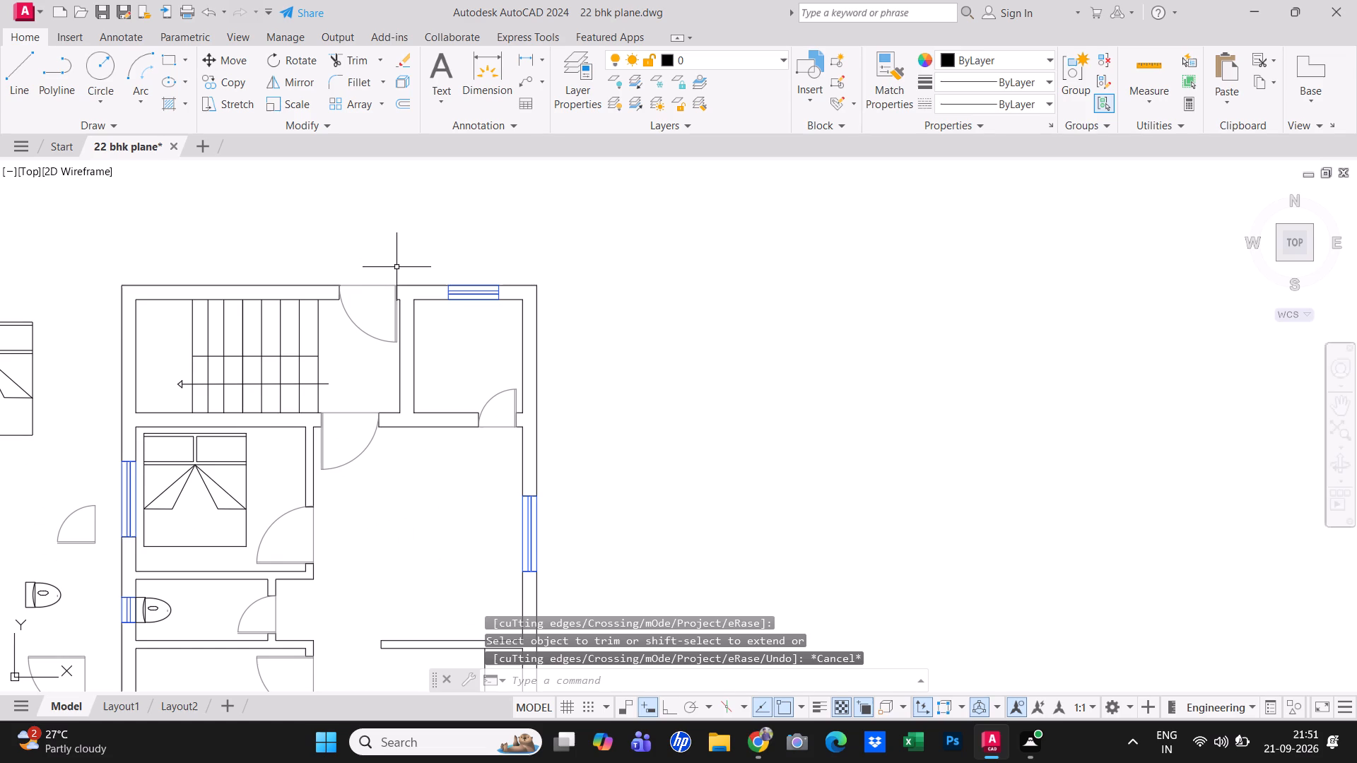
key("ctrl+s")
key("Escape")
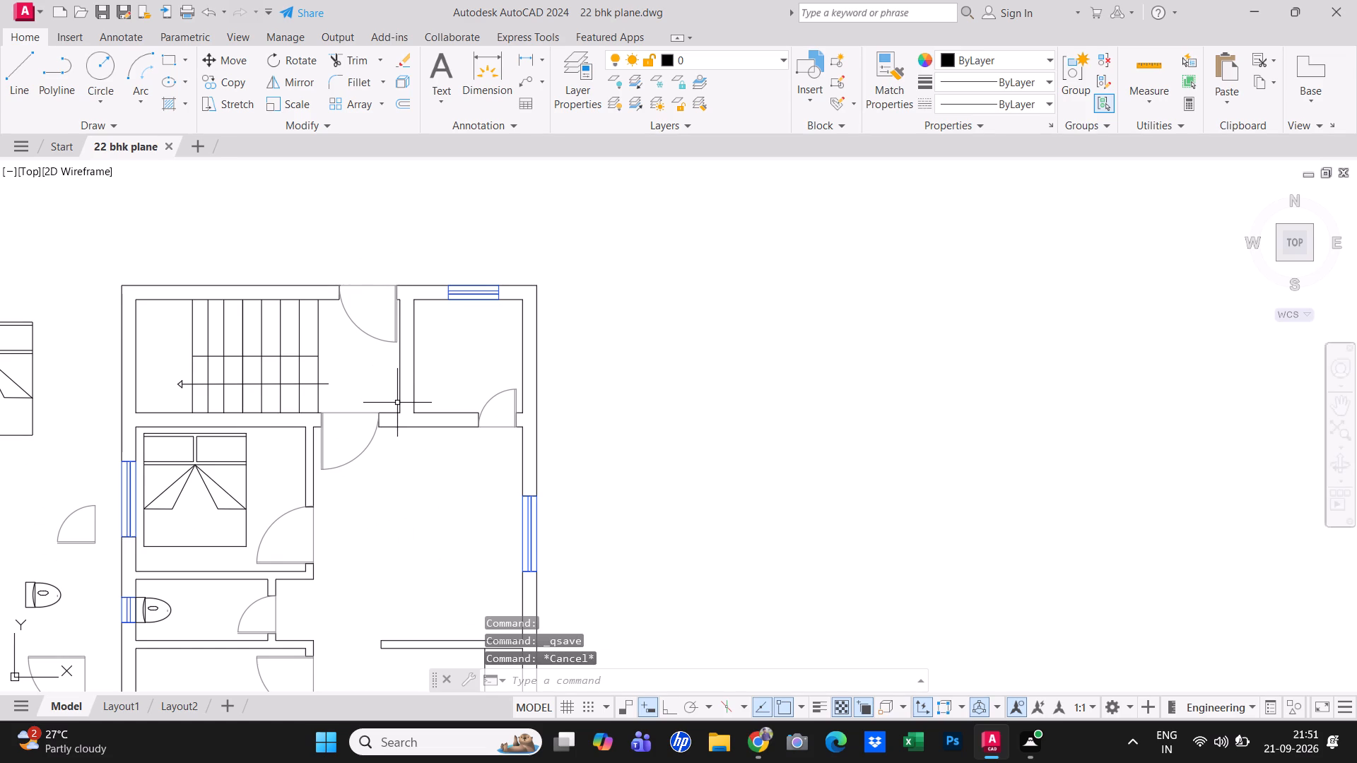
key("Escape")
key("Escape")
key("ctrl+s")
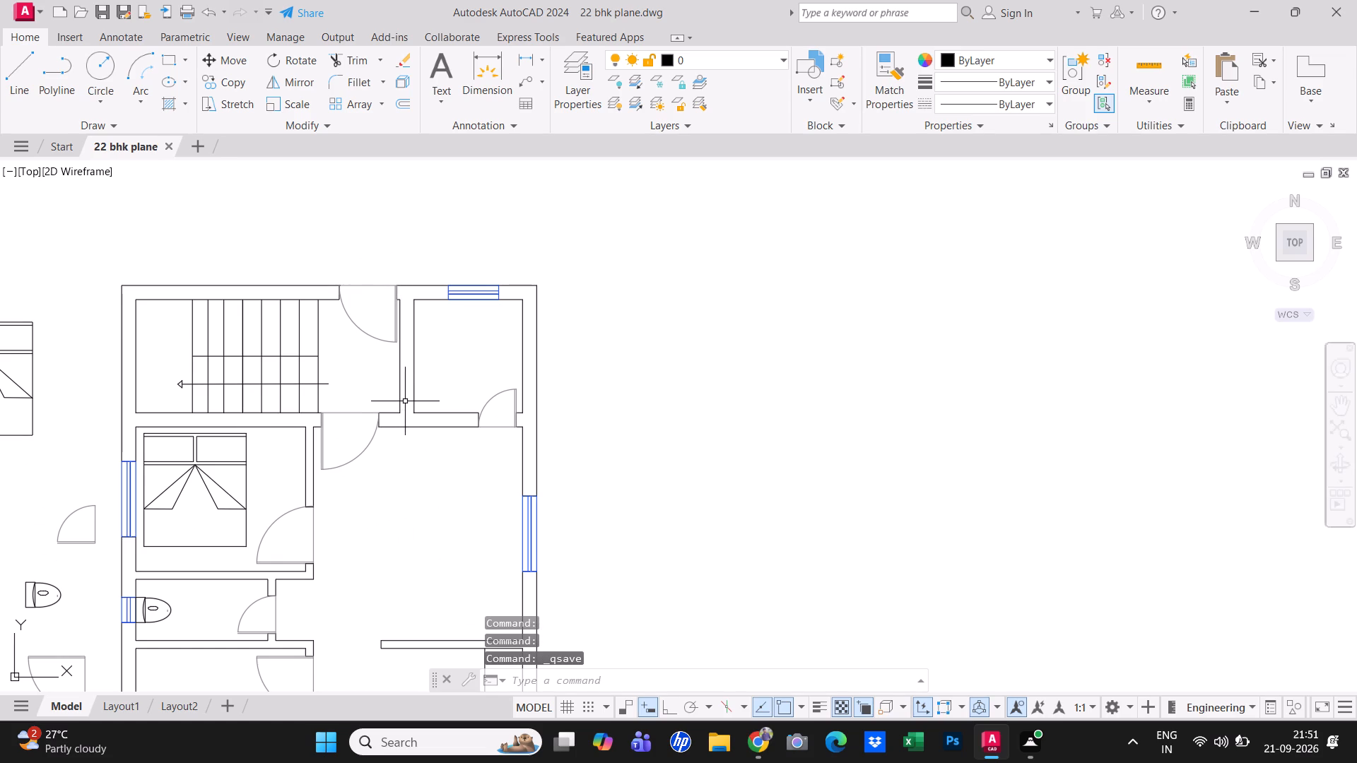
Examine the plan from the staircase hall down to the south bedroom and kitchen.
scroll(270, 393, "up", 1)
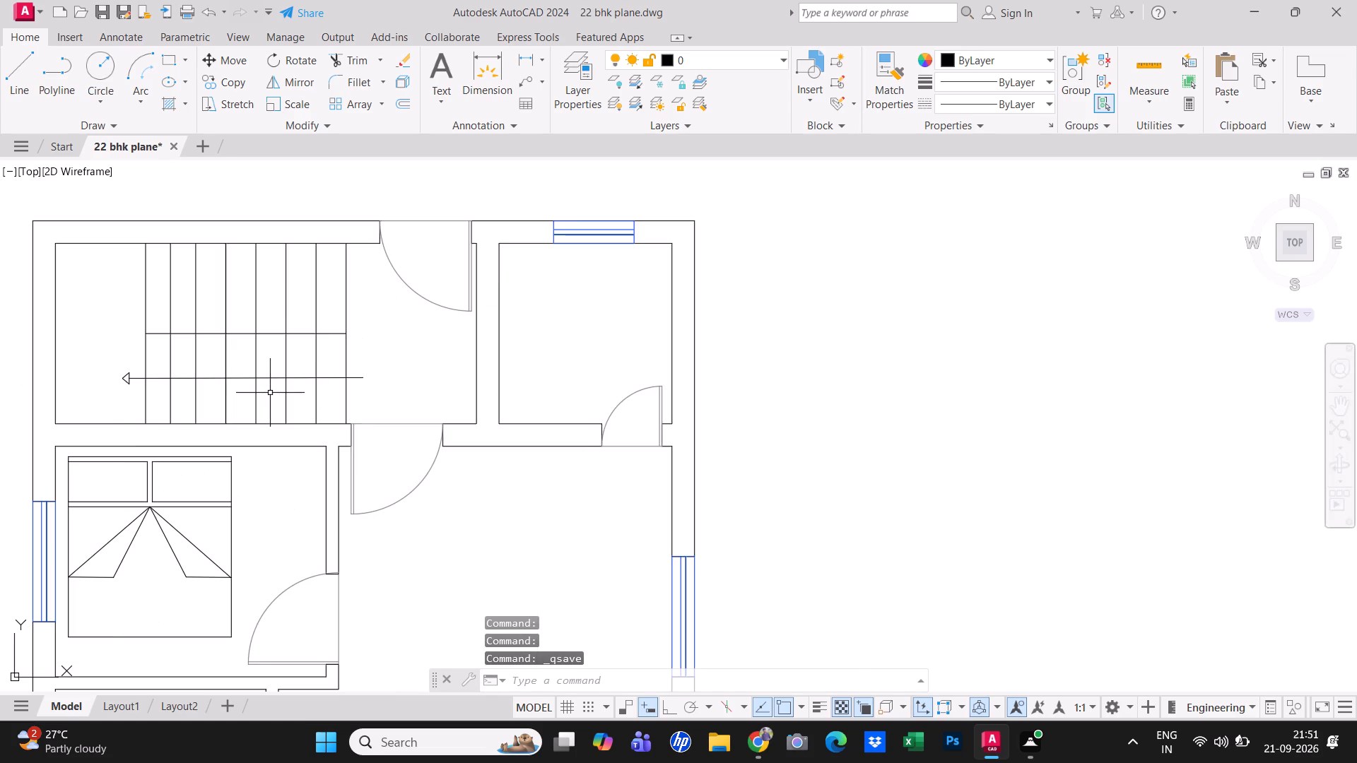
scroll(274, 391, "down", 2)
middle_click_drag(411, 492, 415, 377)
scroll(228, 543, "up", 2)
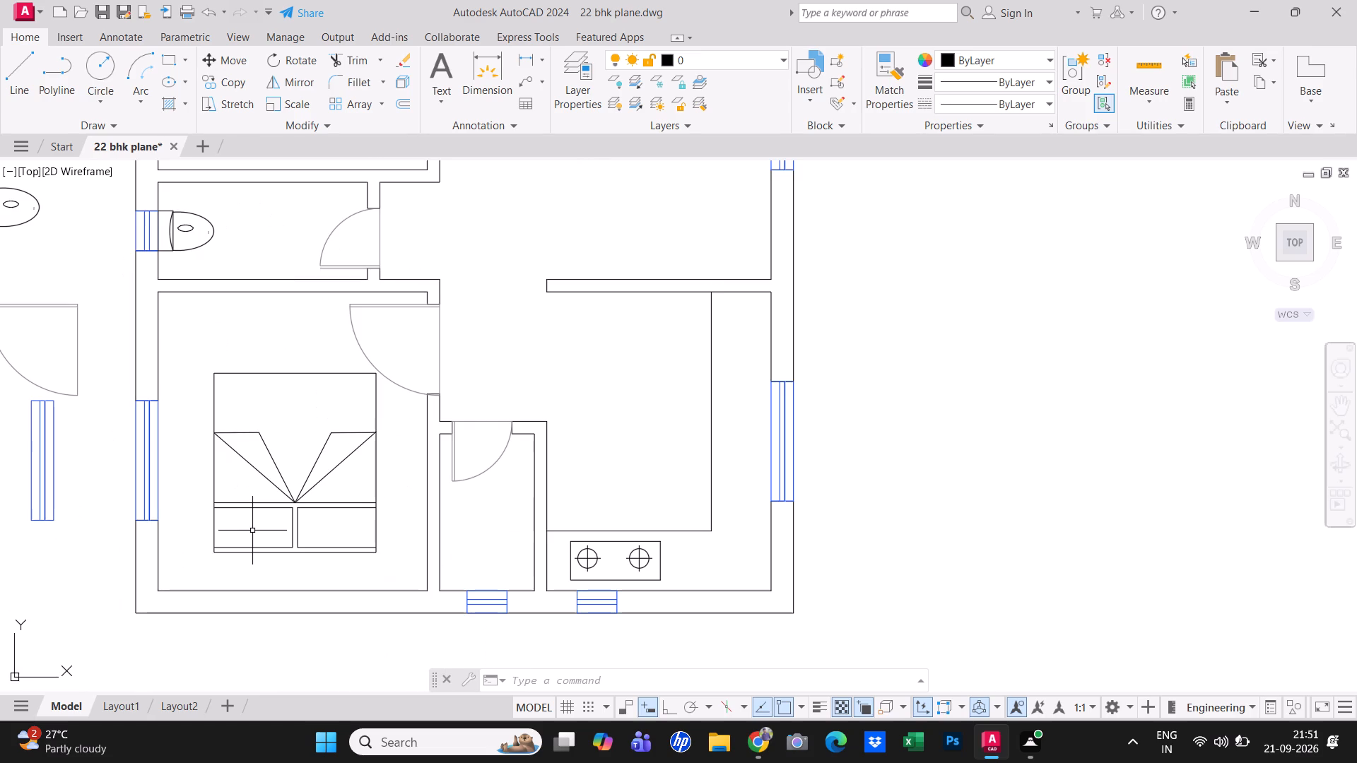
scroll(260, 534, "down", 2)
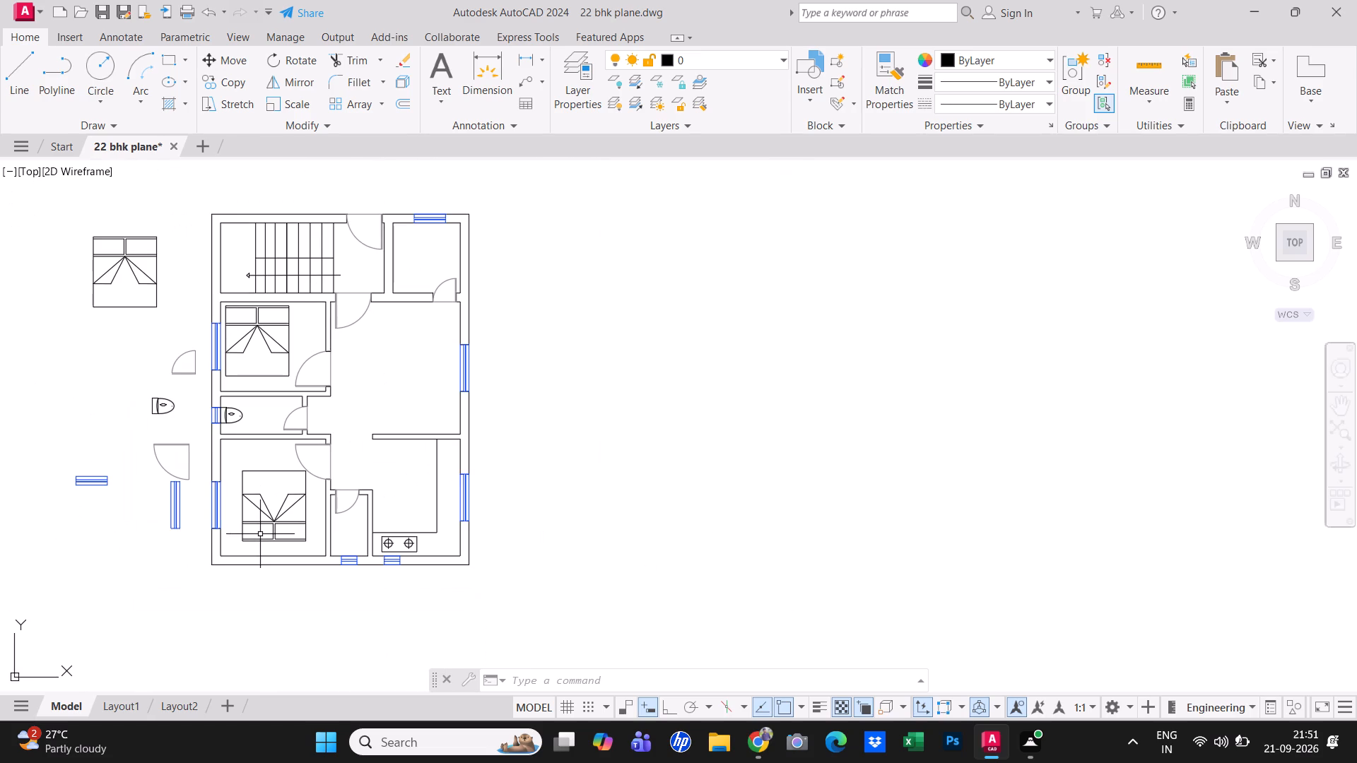
scroll(260, 534, "up", 1)
middle_click_drag(276, 570, 324, 567)
scroll(289, 583, "down", 2)
scroll(334, 562, "up", 1)
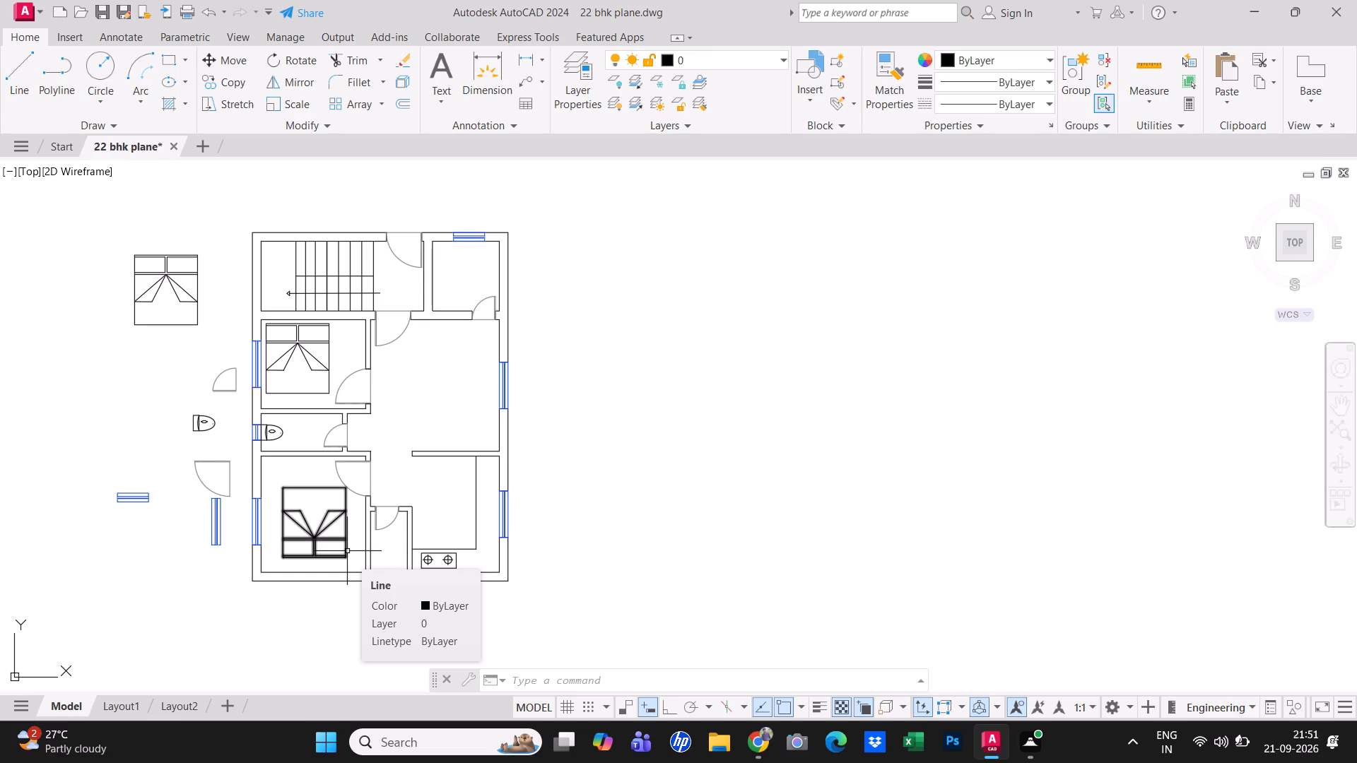
Hatch the outer and inner walls of the plan's western half with ANSI31 at scale 1, in dark grey 99,100,102.
type("h")
key("space")
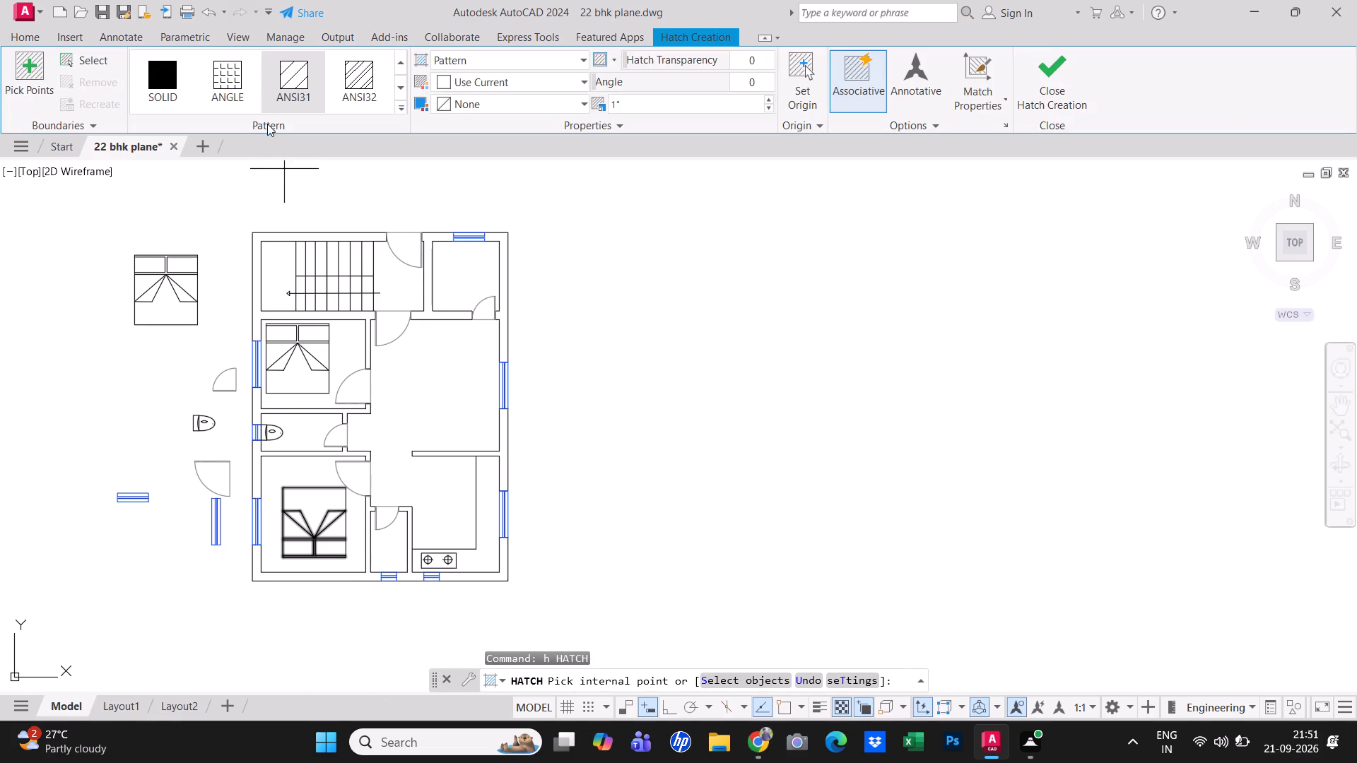
left_click(256, 262)
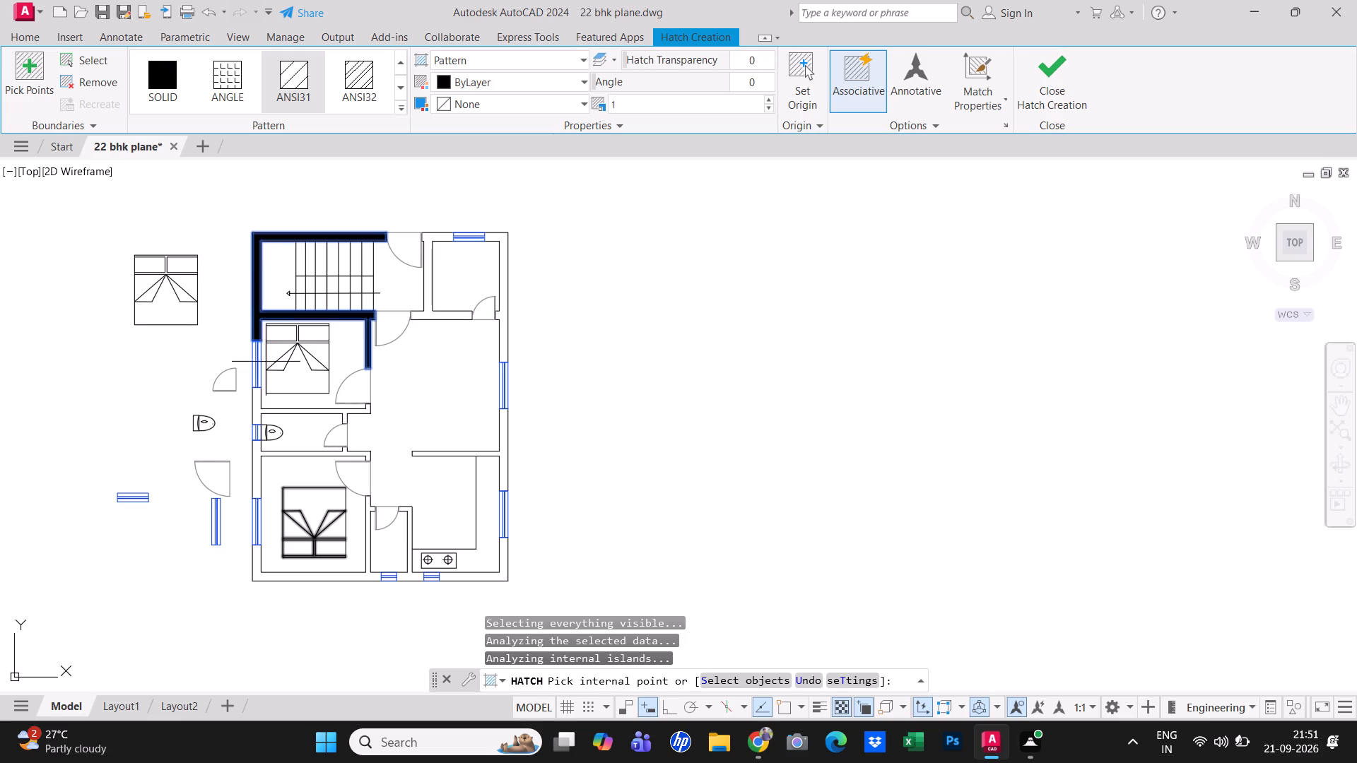
left_click(258, 412)
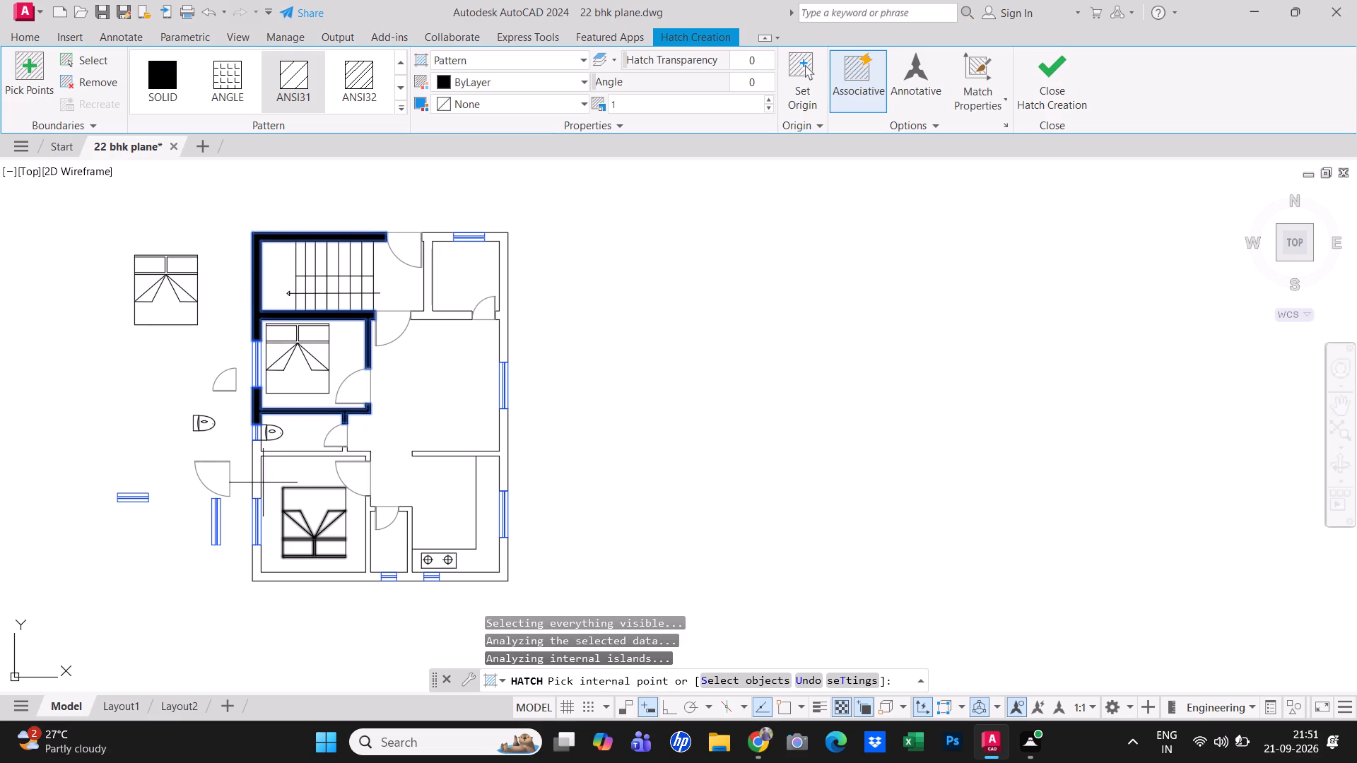
left_click(257, 485)
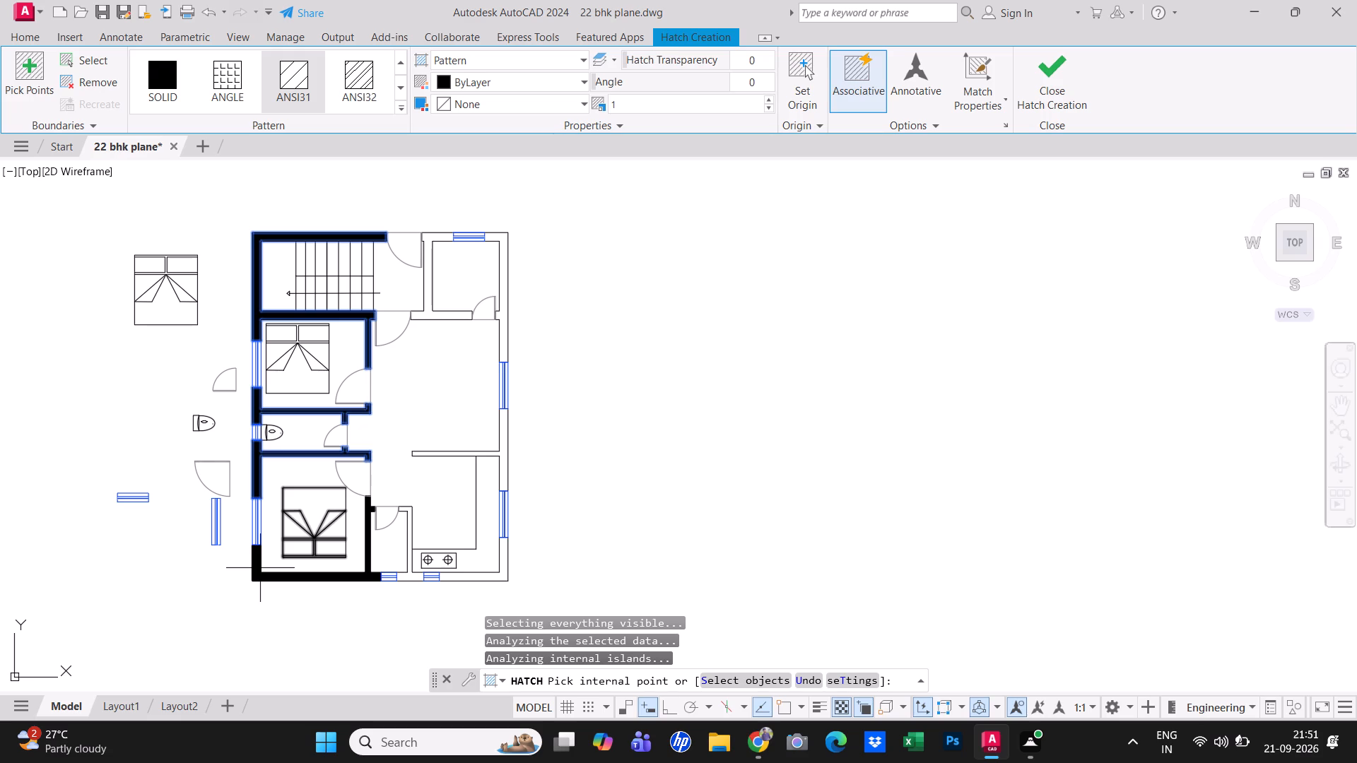
left_click(260, 568)
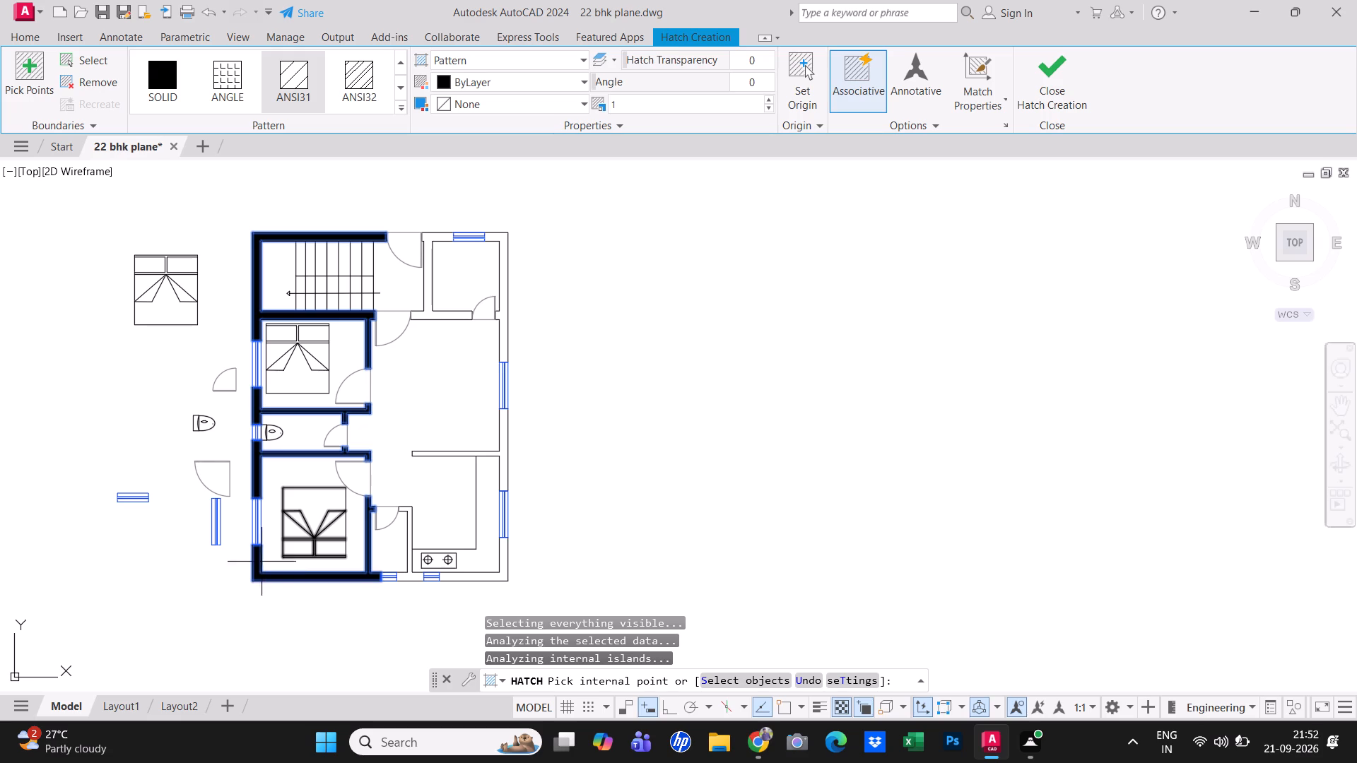
left_click(552, 92)
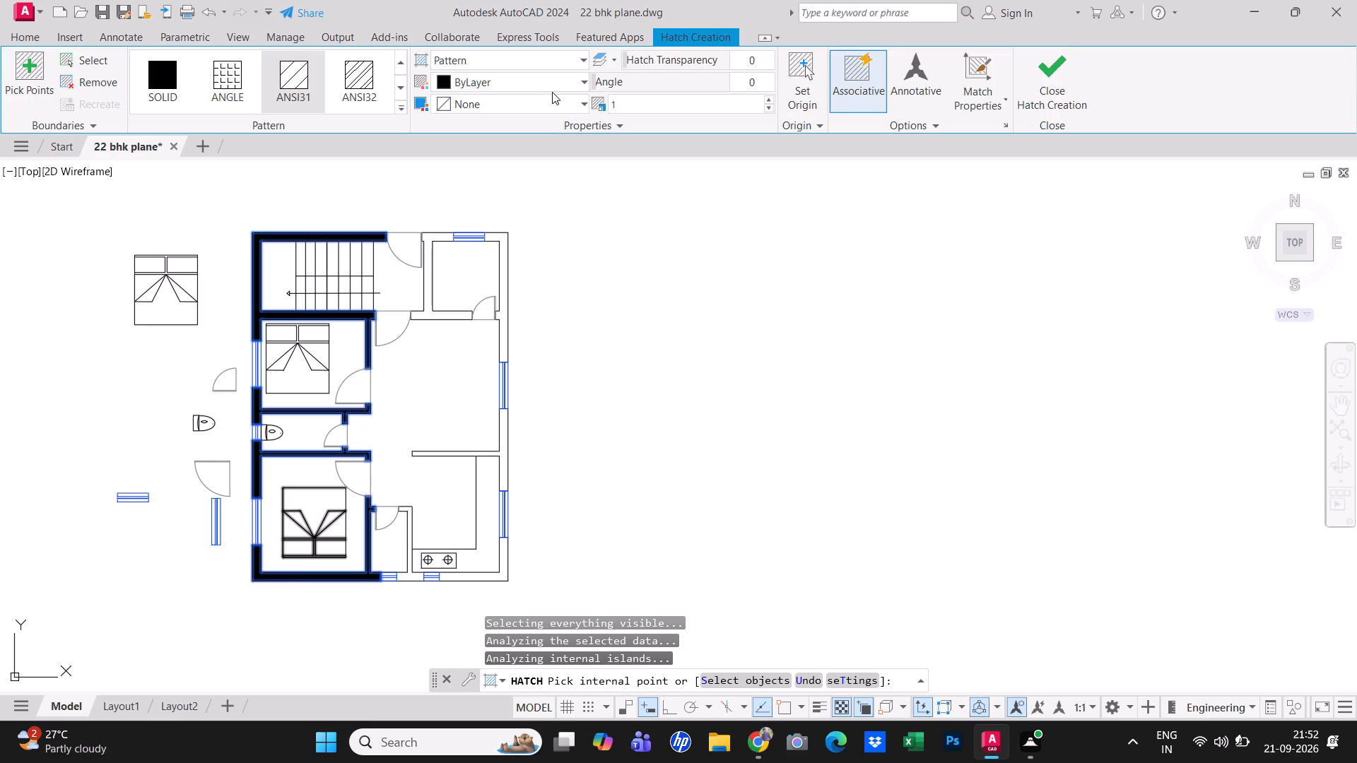
left_click(554, 85)
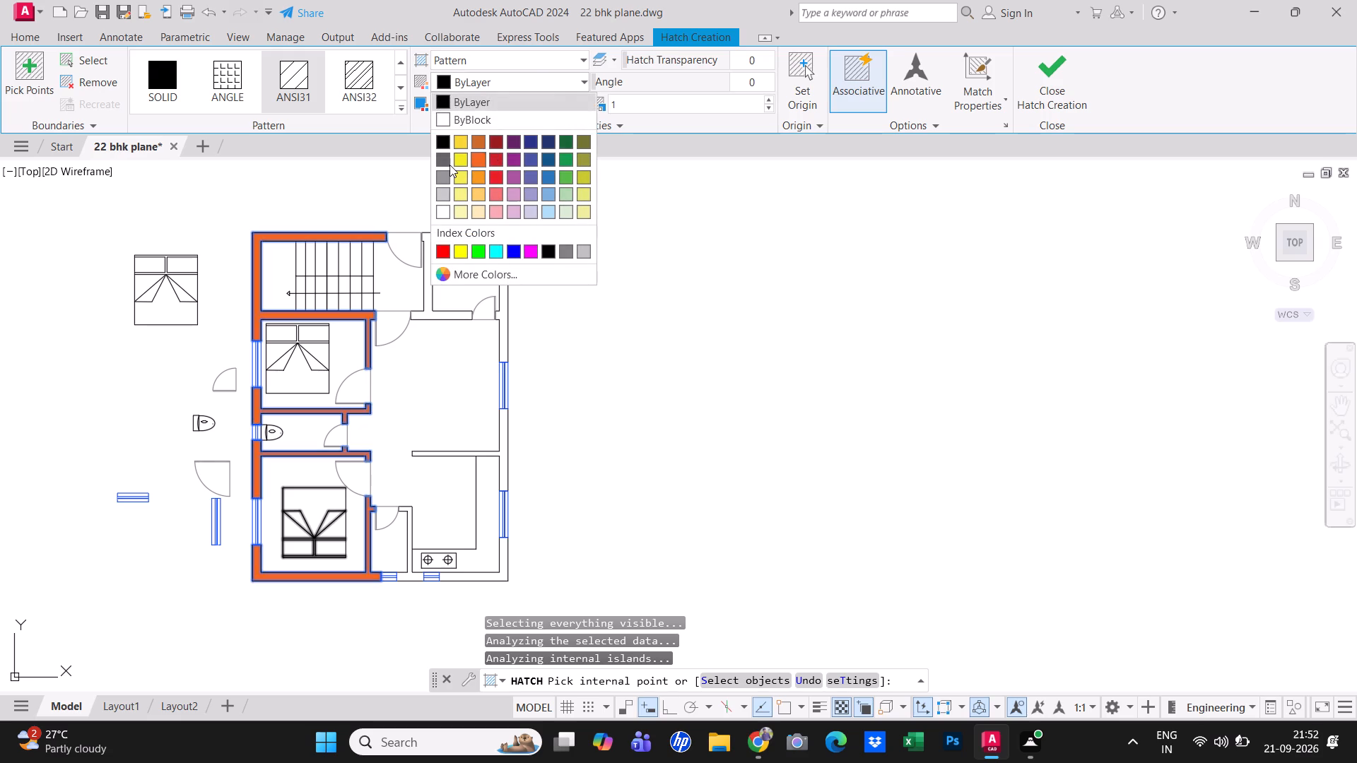
left_click(449, 165)
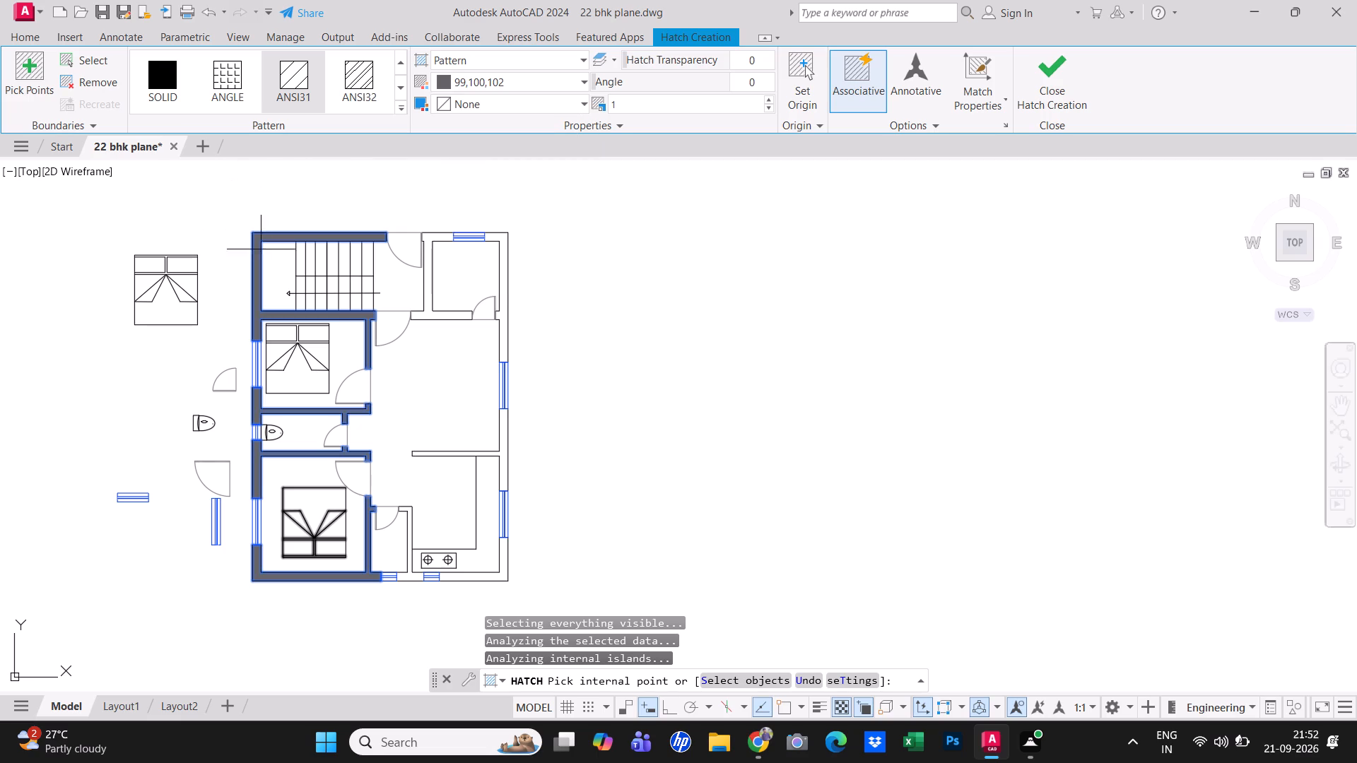
Add the remaining north, east, kitchen and south wall segments to the same grey hatch and finish it.
left_click(442, 235)
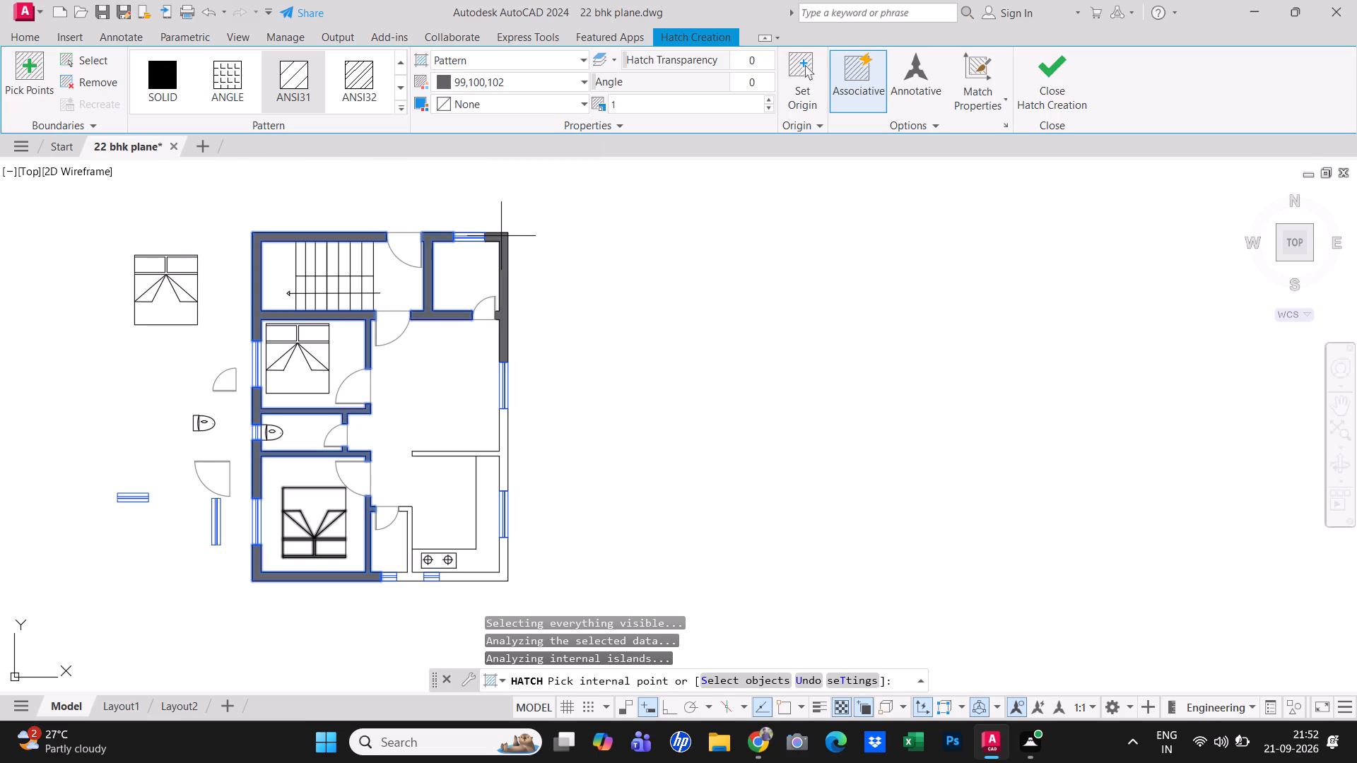
left_click(501, 236)
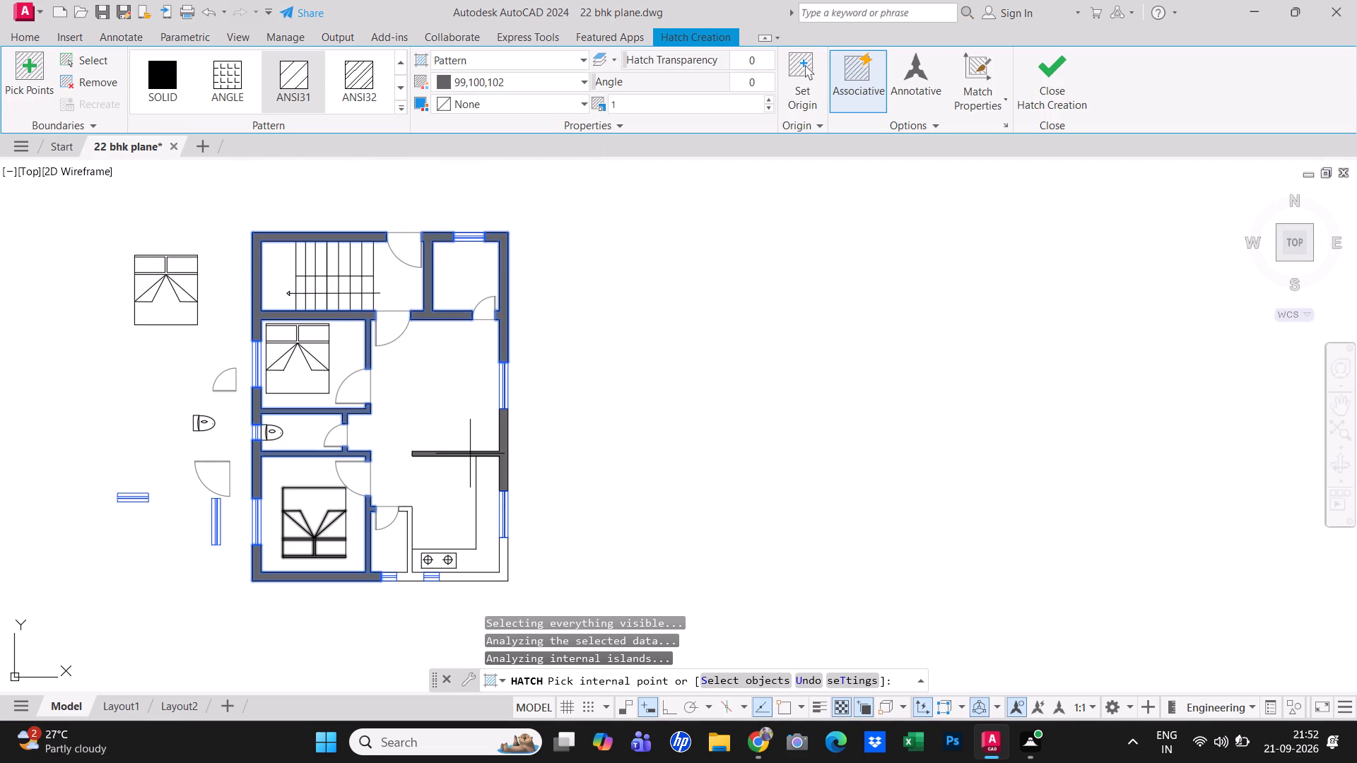
left_click(475, 454)
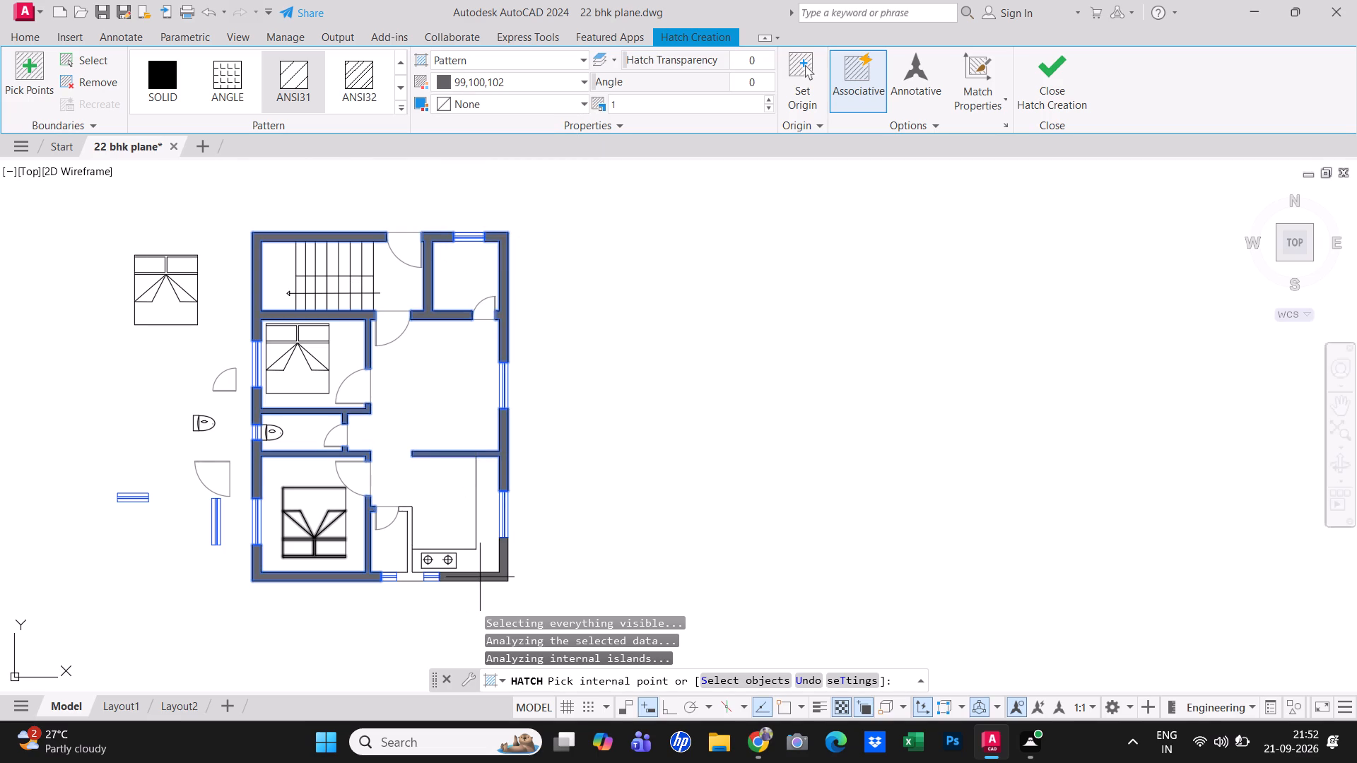
left_click(480, 577)
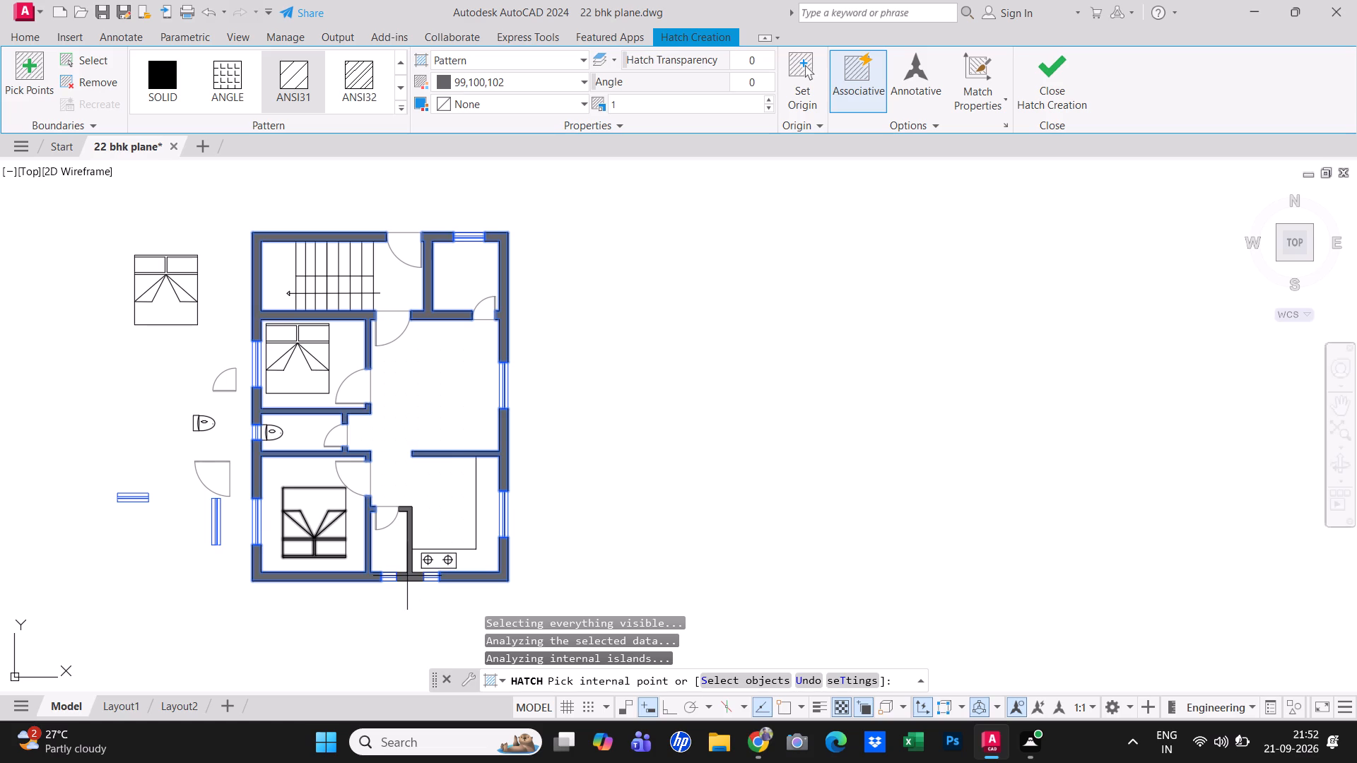
left_click(407, 576)
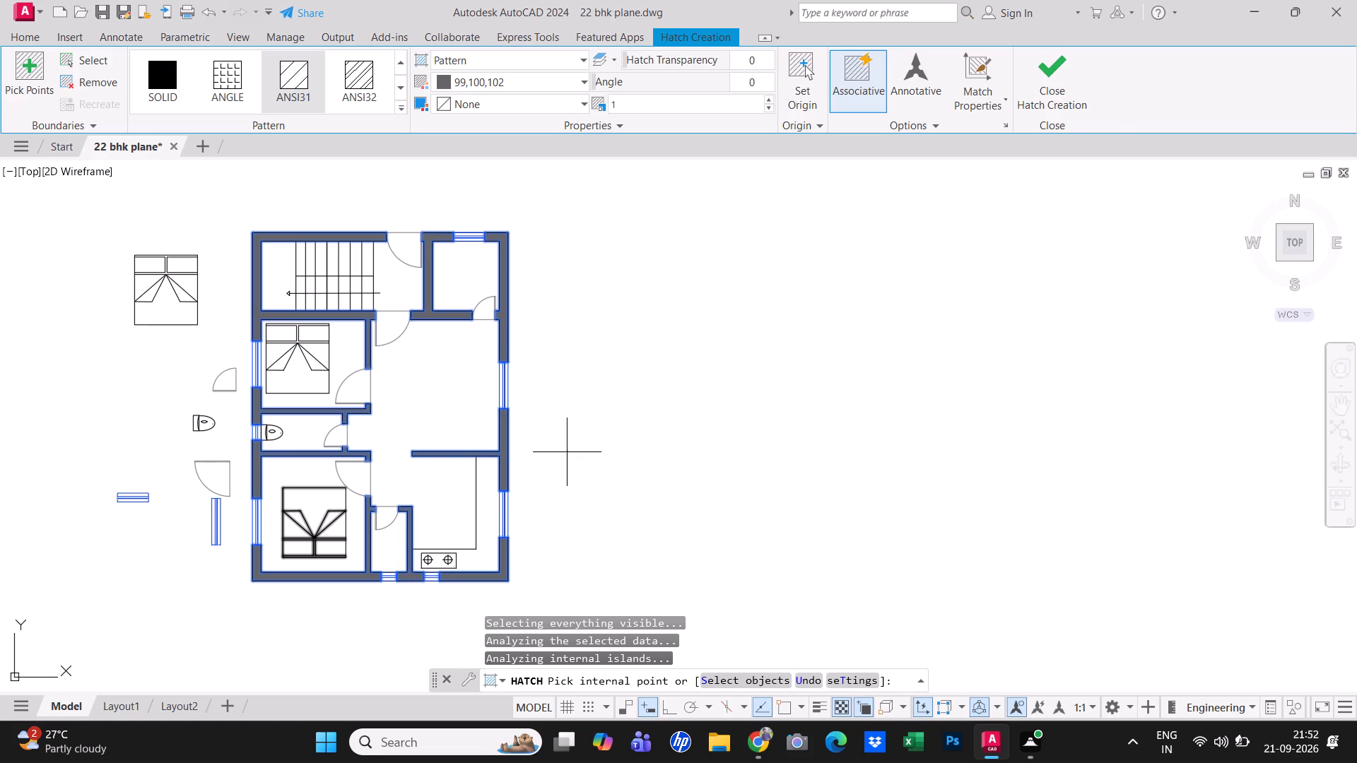
left_click(1060, 71)
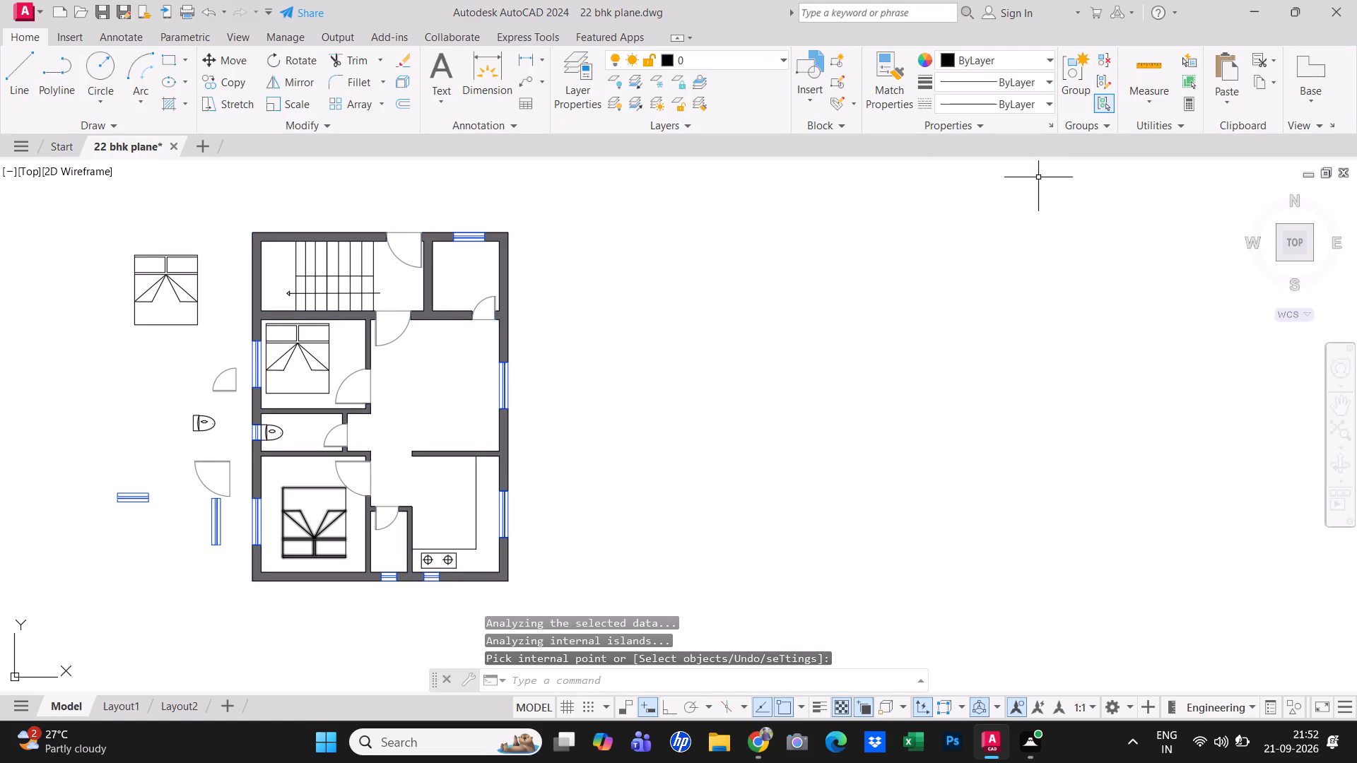
Copy the two-burner stove from the kitchen counter to the empty space outside the east wall.
scroll(513, 527, "up", 1)
middle_click_drag(542, 504, 625, 448)
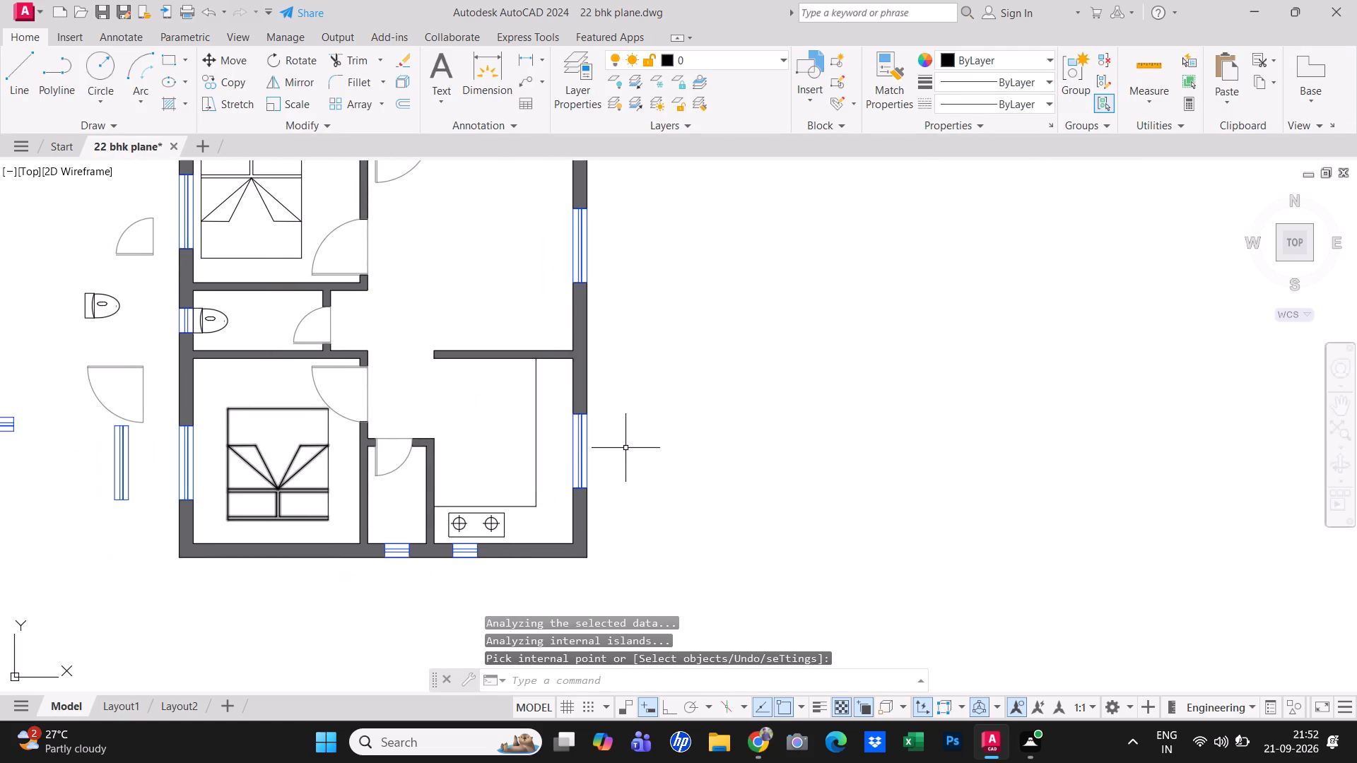
scroll(500, 530, "up", 2)
middle_click_drag(605, 434, 587, 528)
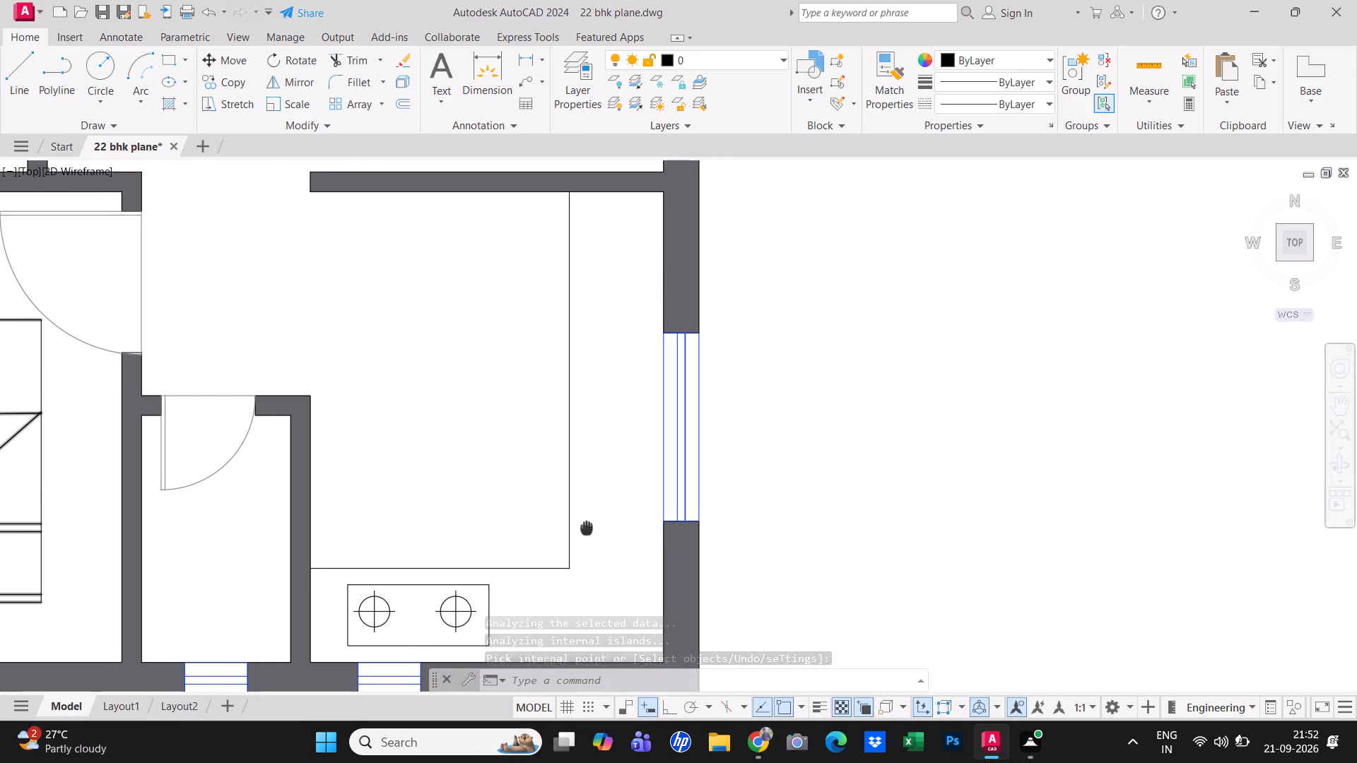
middle_click_drag(587, 528, 586, 526)
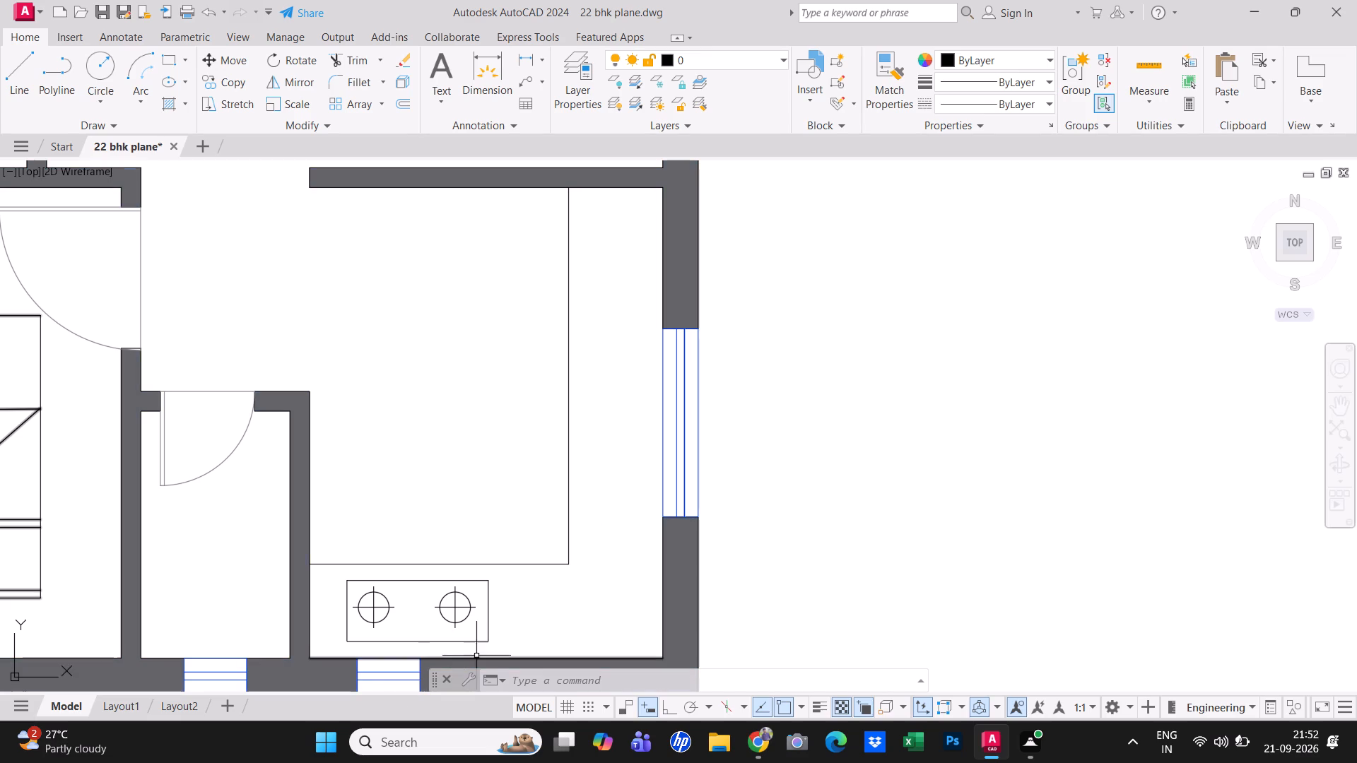
left_click(487, 639)
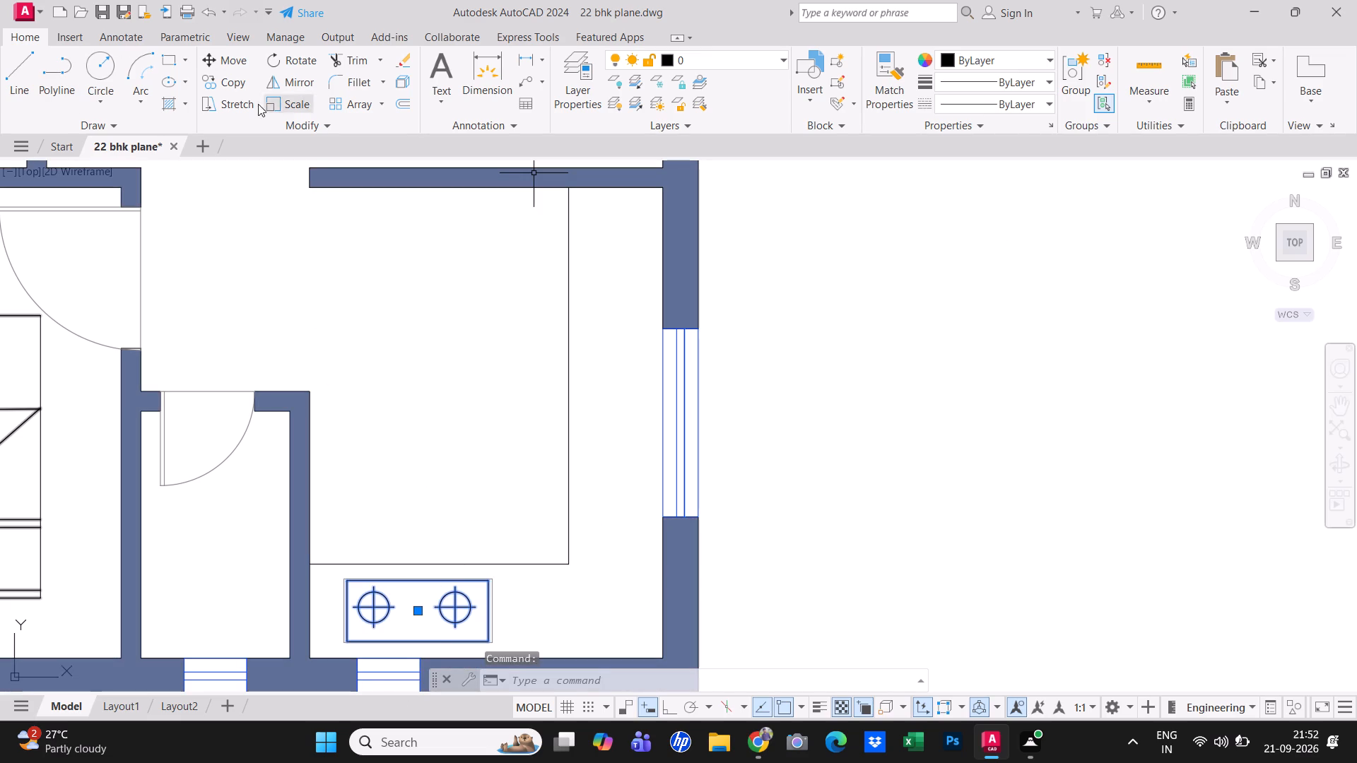
left_click(236, 85)
left_click(418, 594)
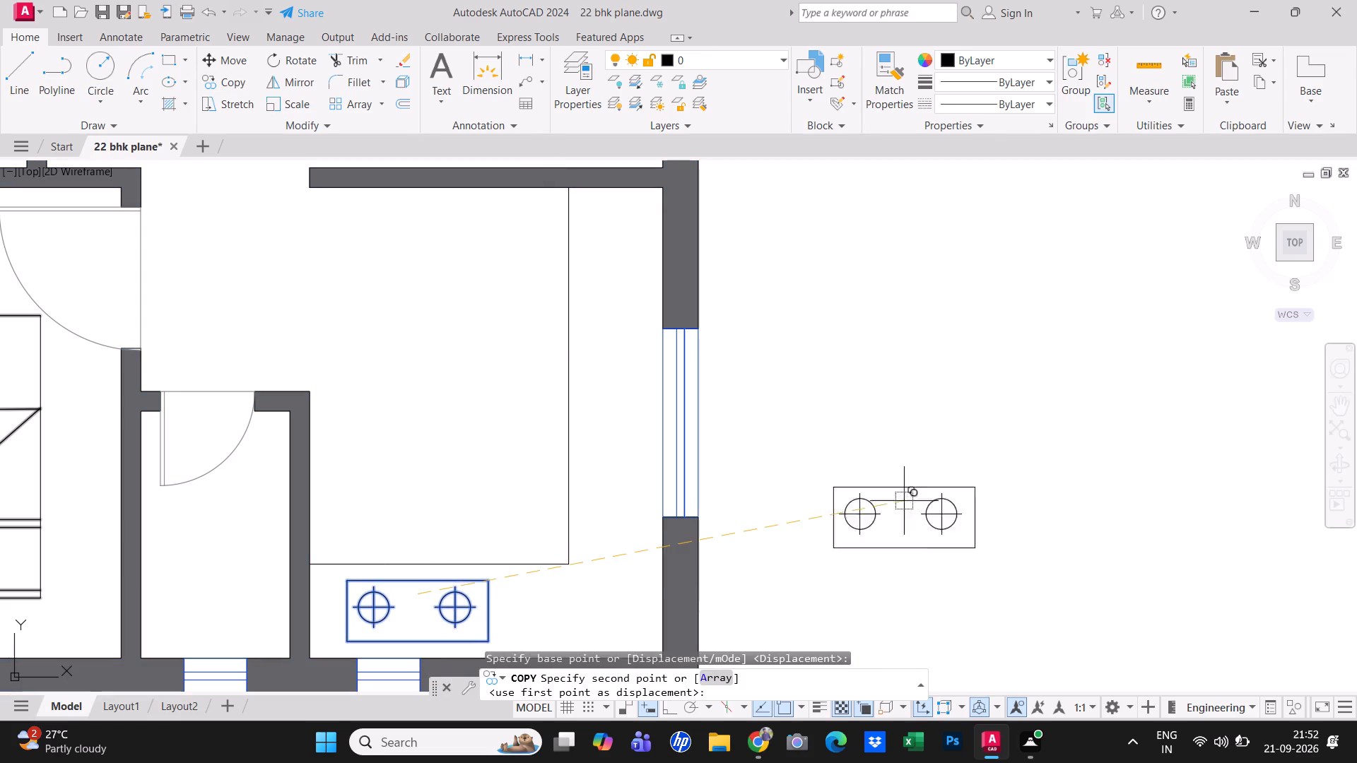
left_click(977, 486)
key("Escape")
Ungroup the copied two-burner stove outside the east wall.
left_click_drag(980, 567, 953, 507)
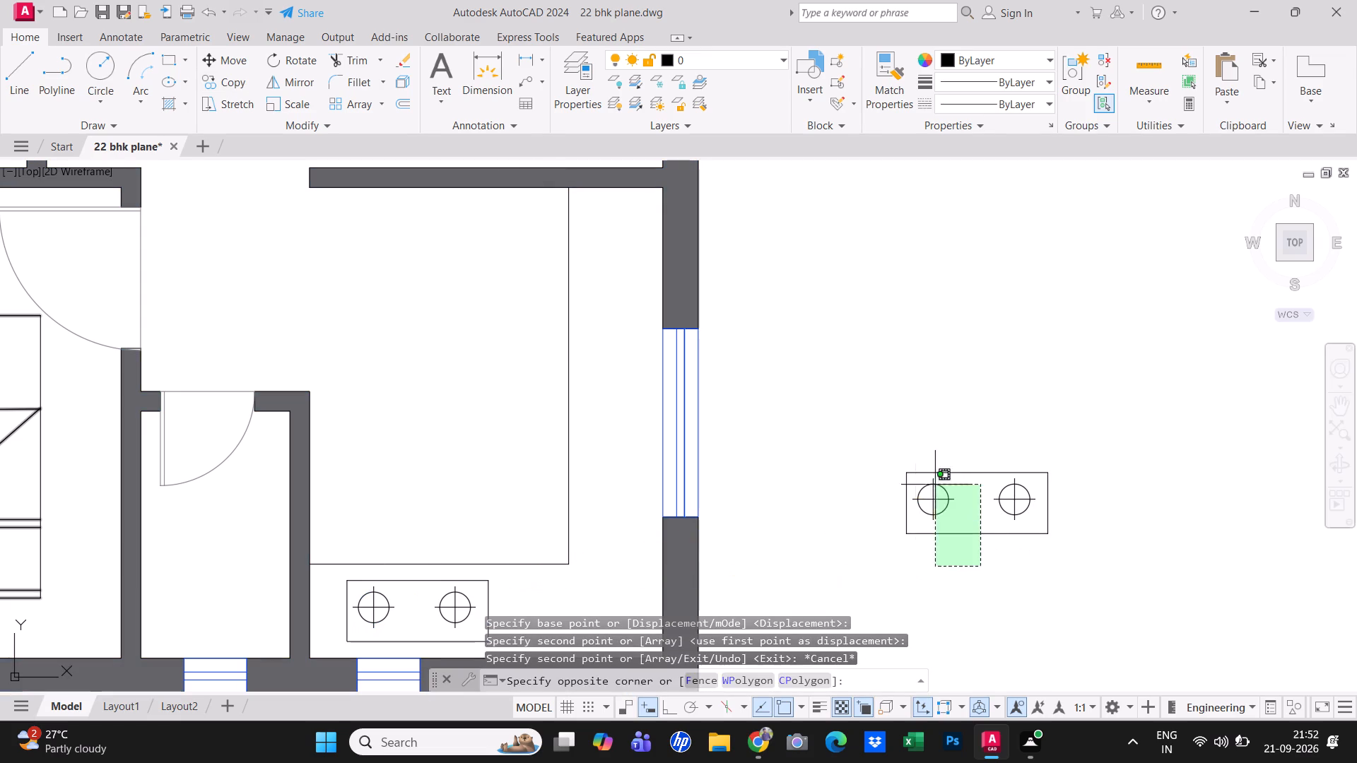
left_click(914, 459)
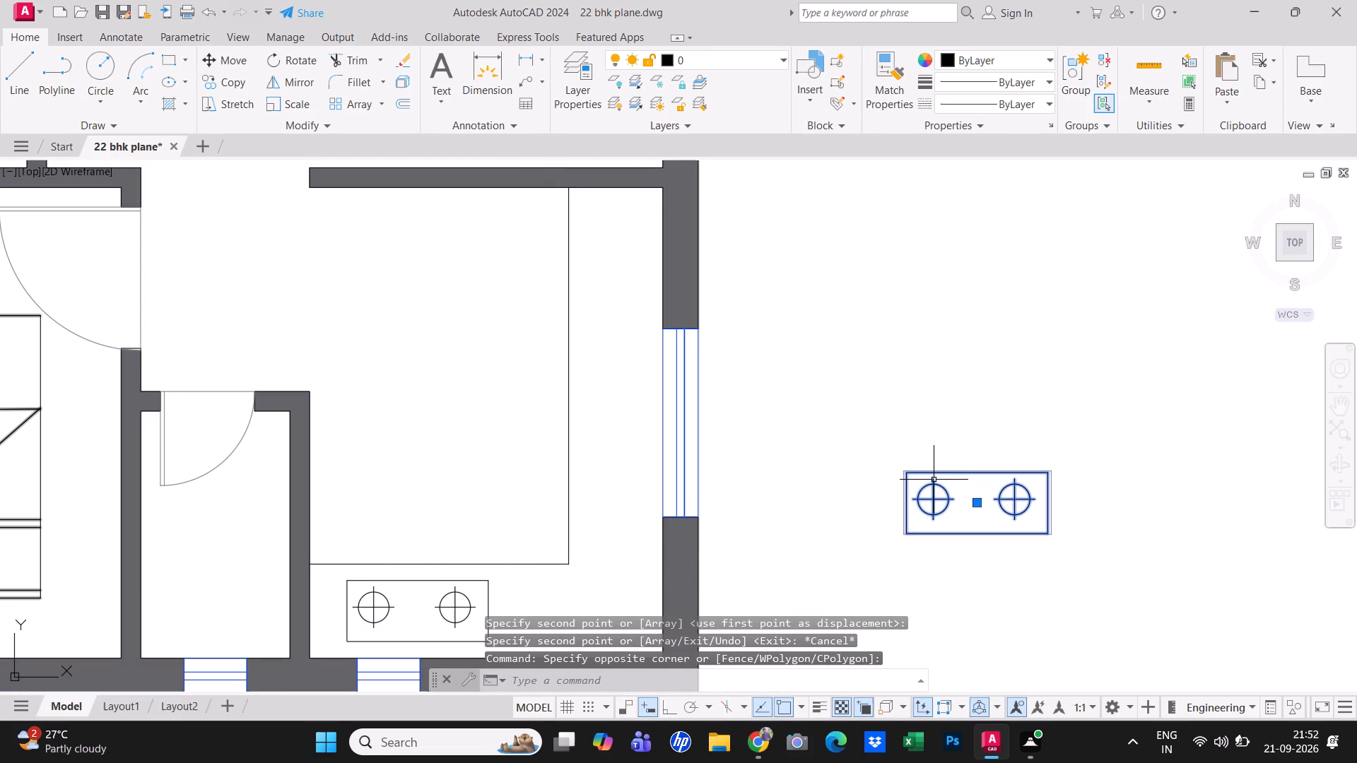
type("ungr")
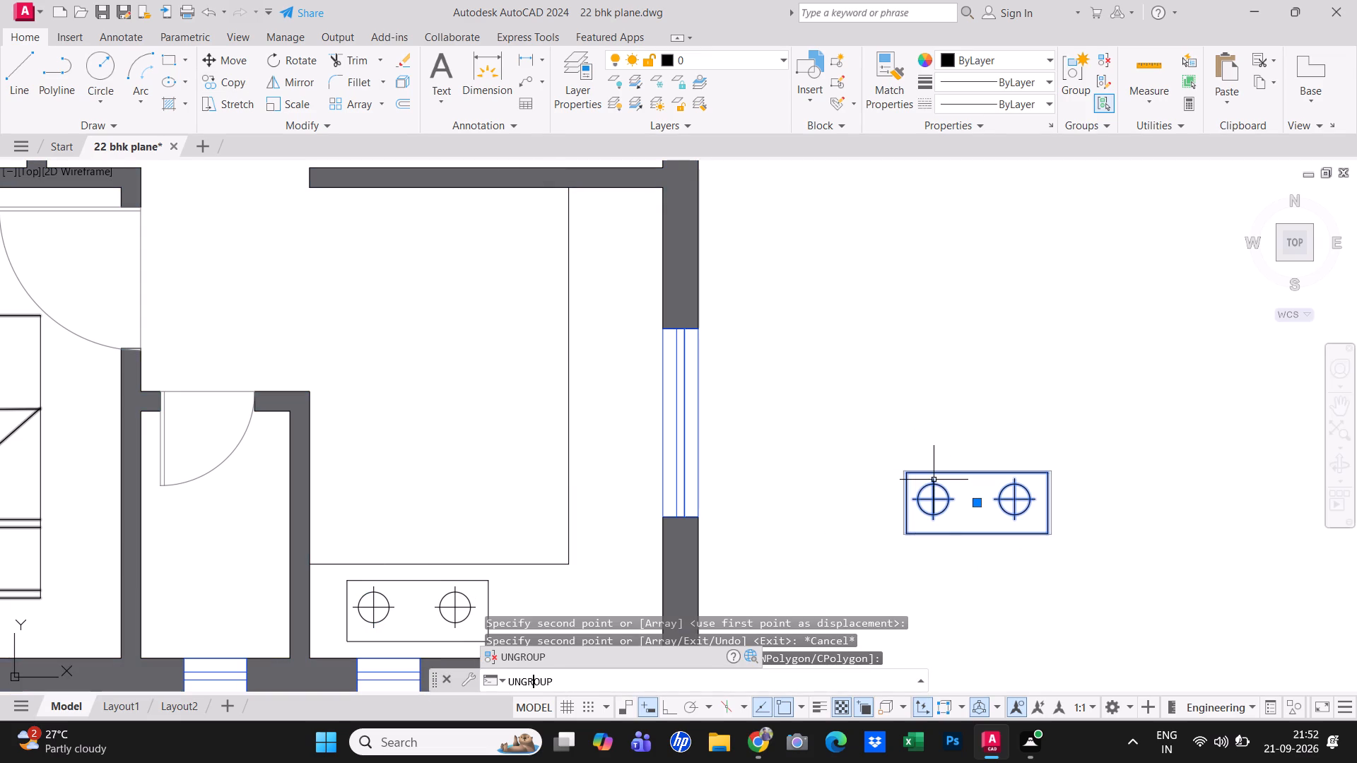
type("oup")
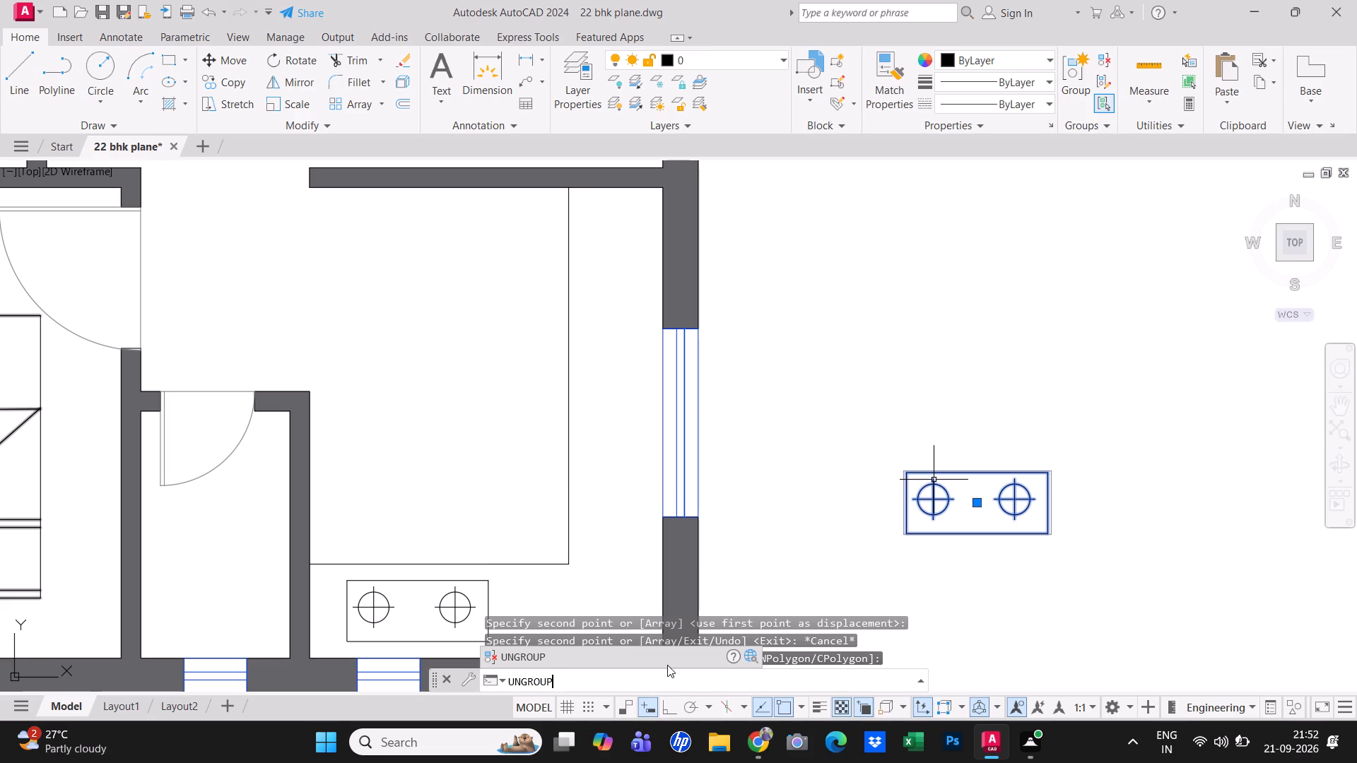
left_click(667, 665)
Erase the two burner circles and their crossing lines inside the copied rectangle with a crossing selection.
left_click(956, 498)
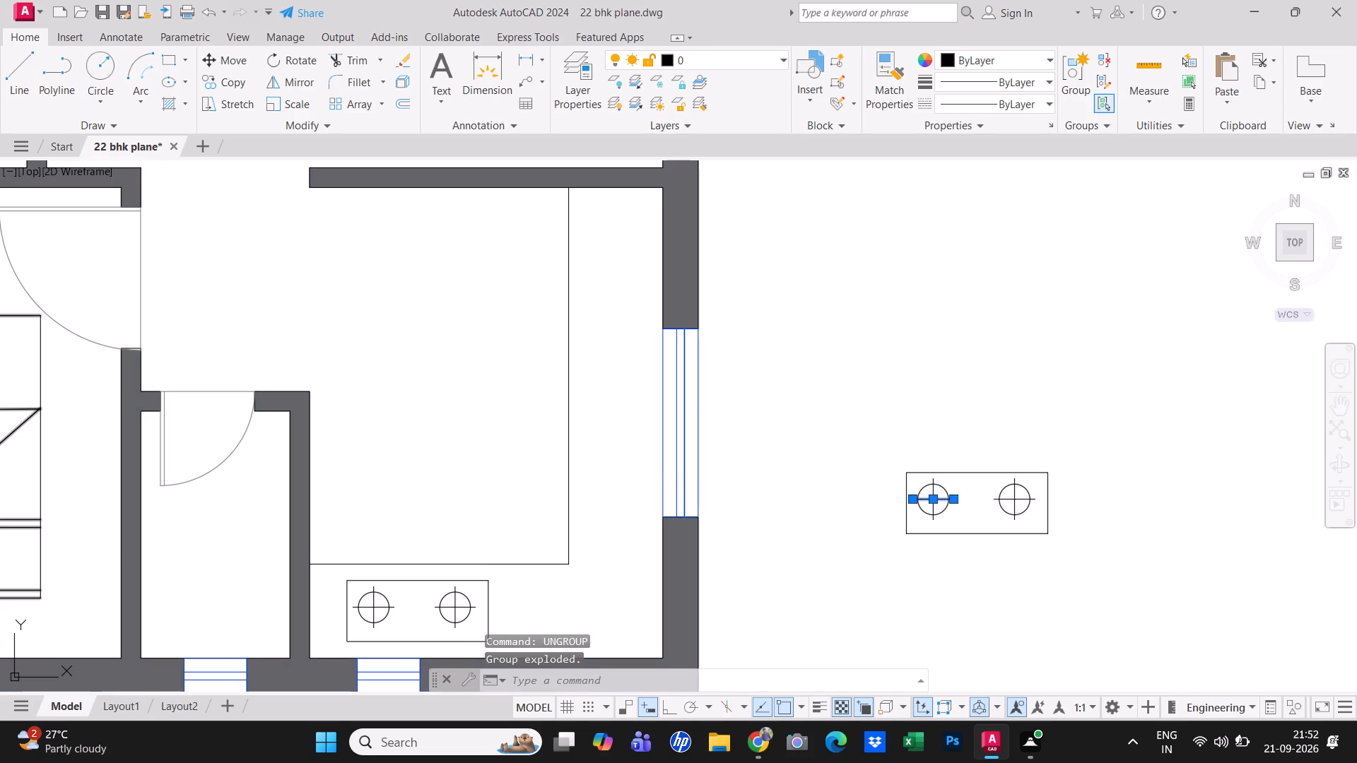
key("Escape")
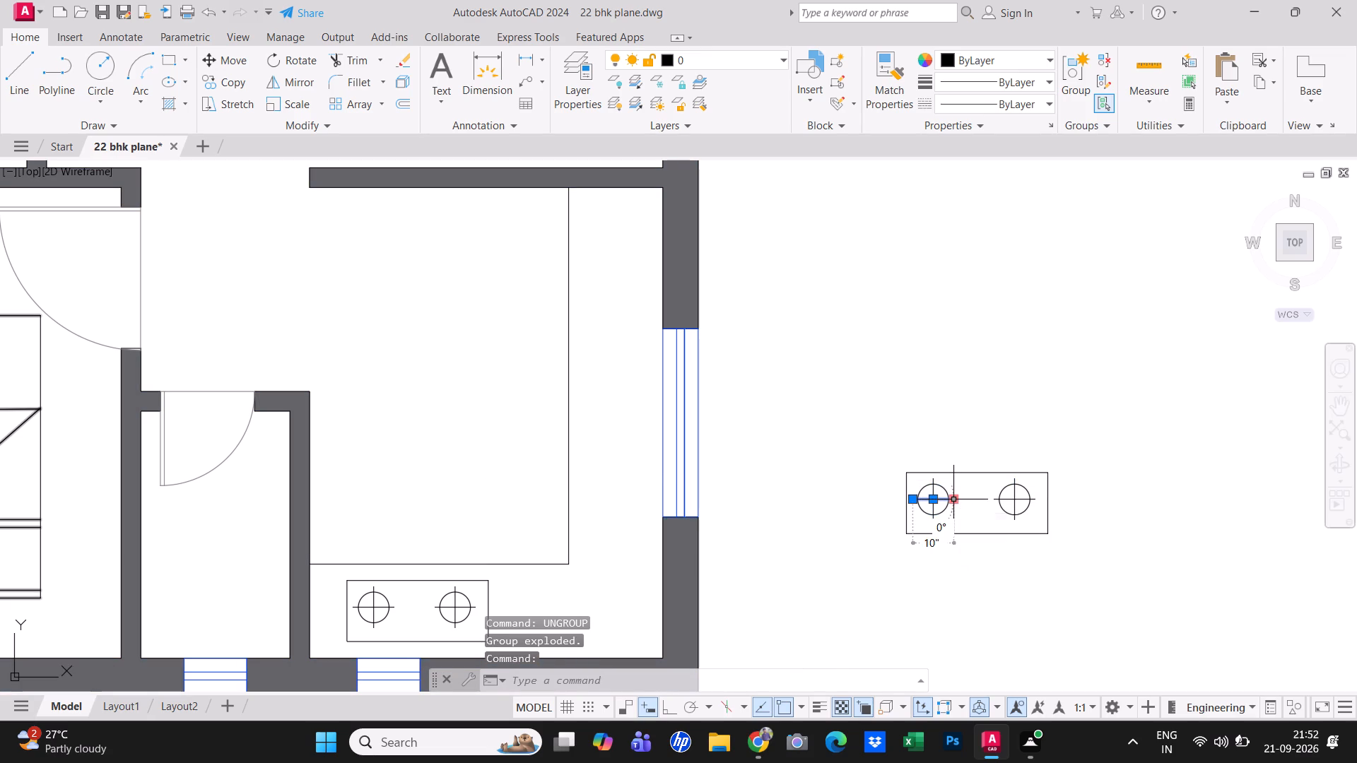
left_click(1025, 521)
left_click(939, 492)
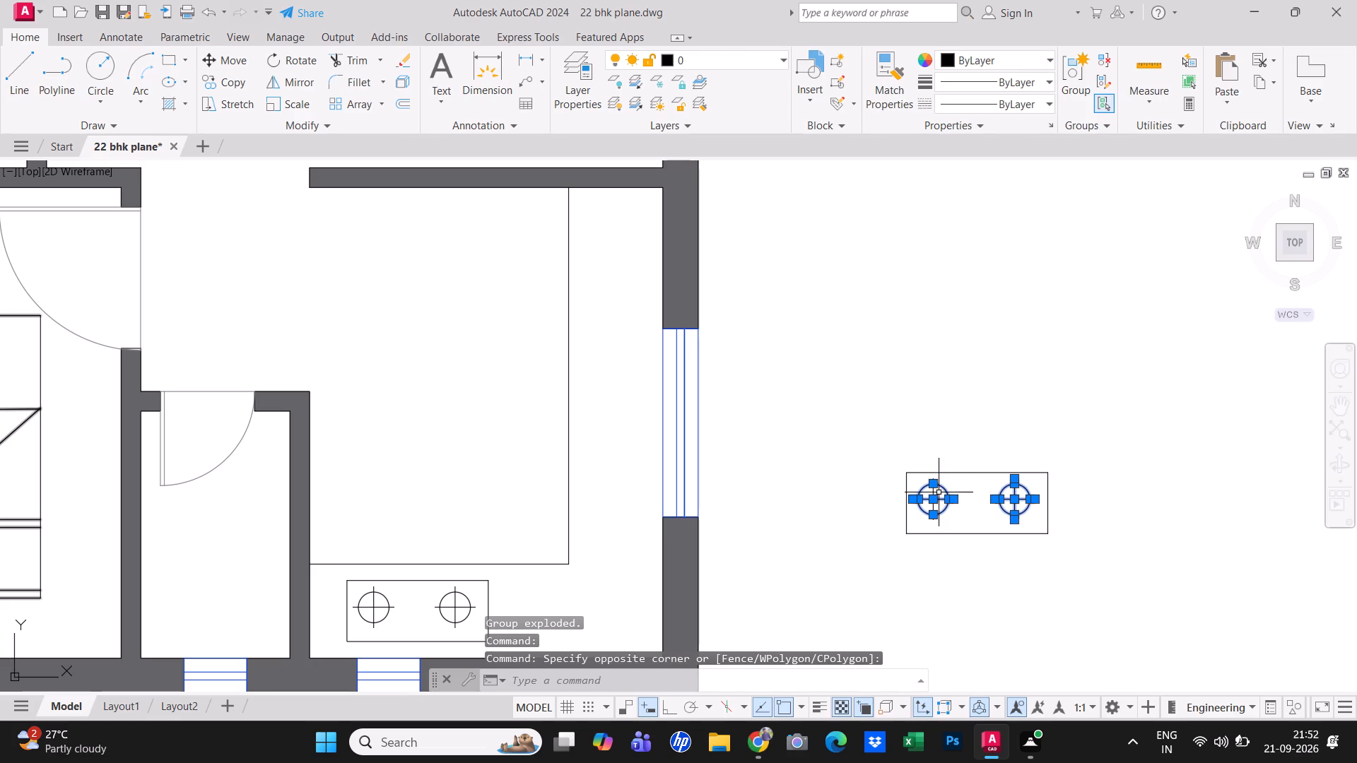
key("e")
key("space")
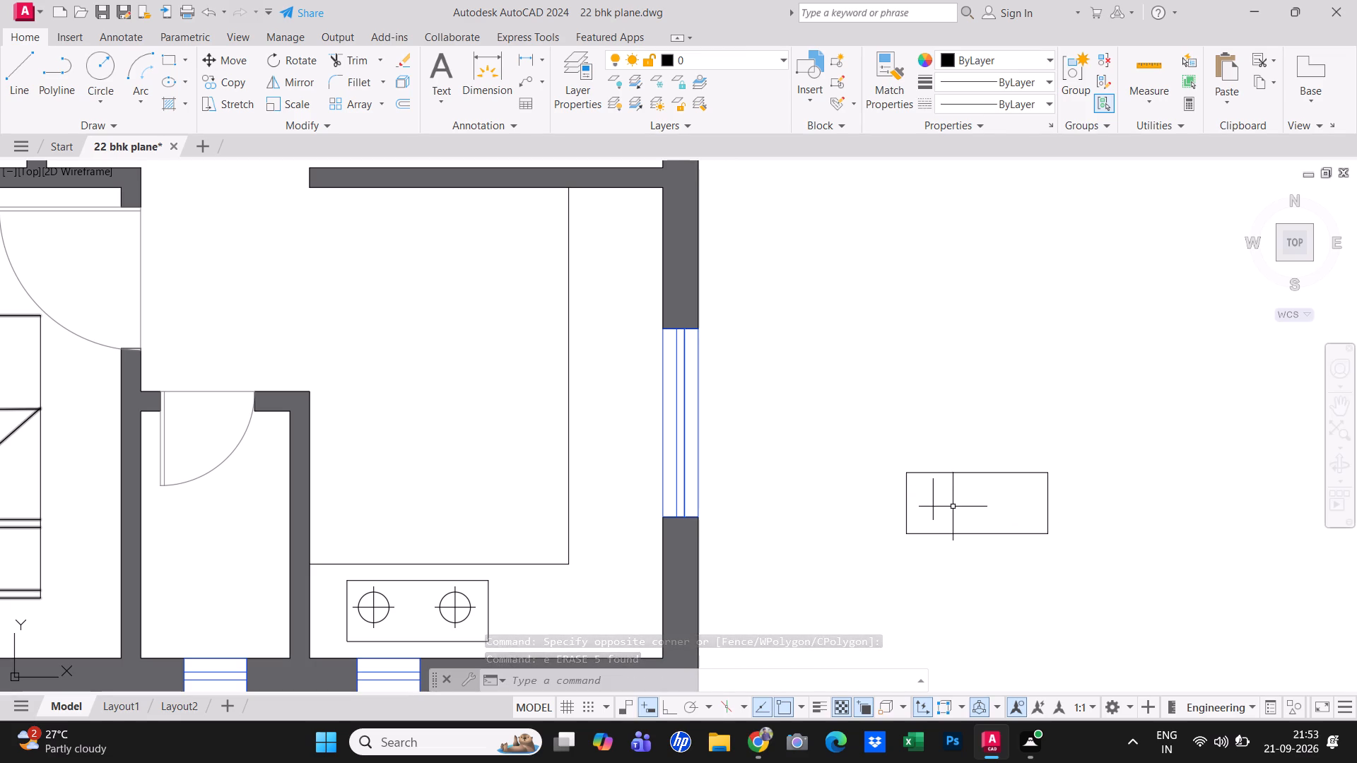
Offset all four sides of the copied rectangle 2" inward.
key("Escape")
type("o 2\"")
key("Return")
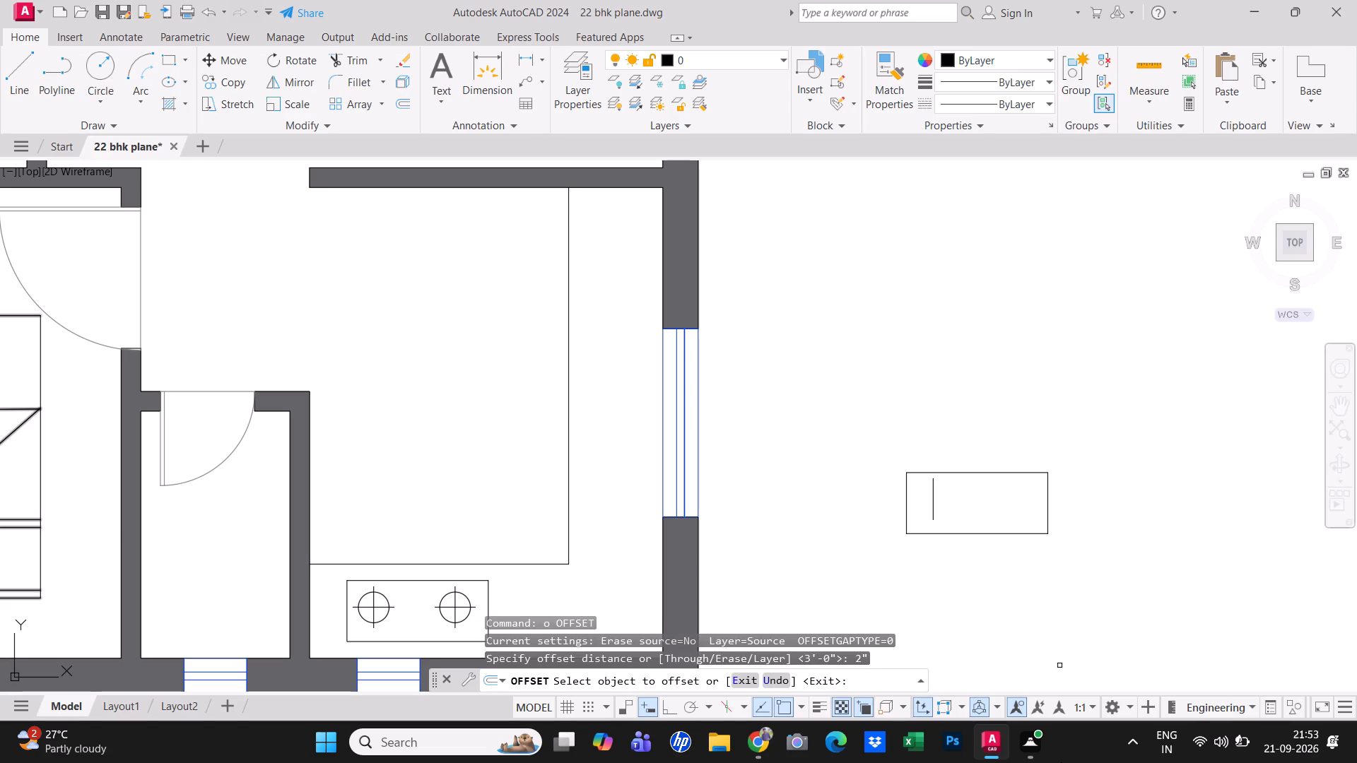
left_click(992, 536)
left_click(992, 523)
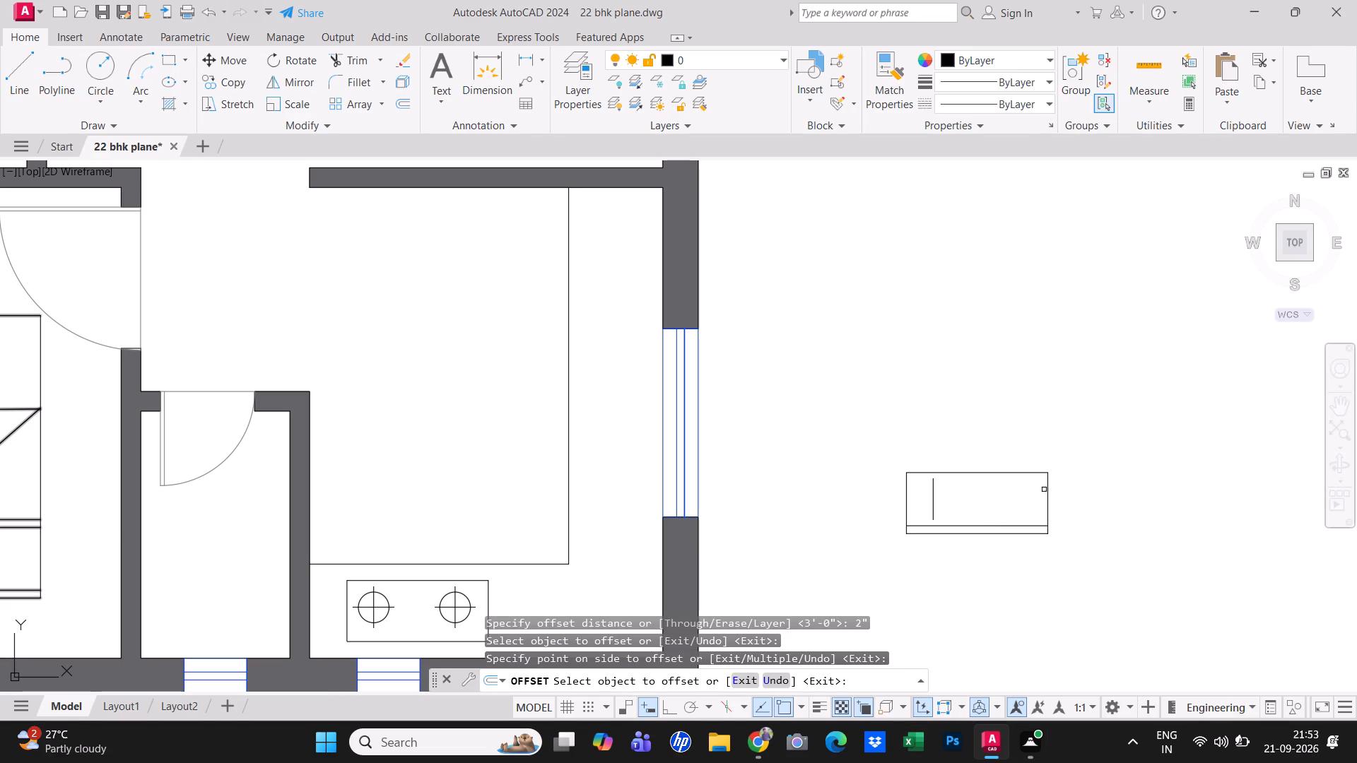
left_click(1049, 490)
left_click(999, 504)
left_click(1008, 473)
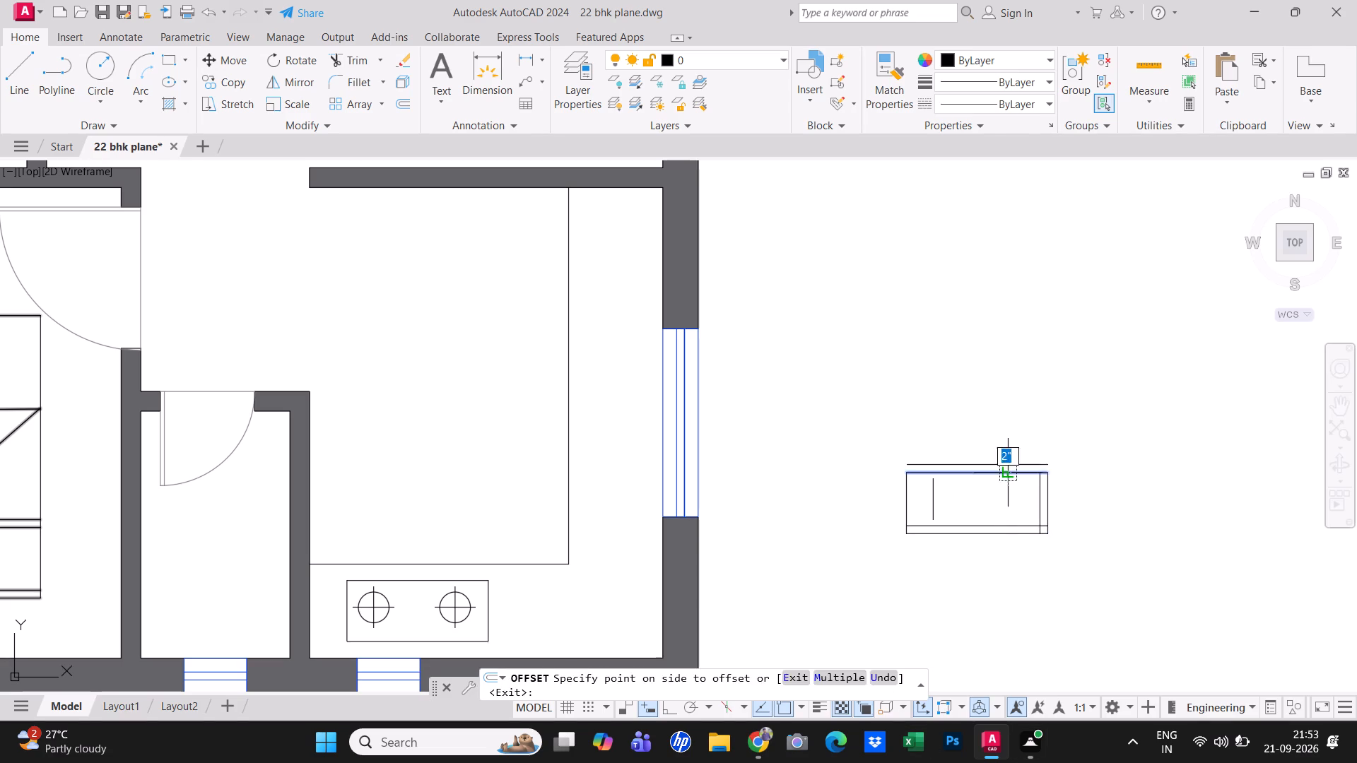
left_click(1011, 491)
left_click_drag(907, 511, 927, 510)
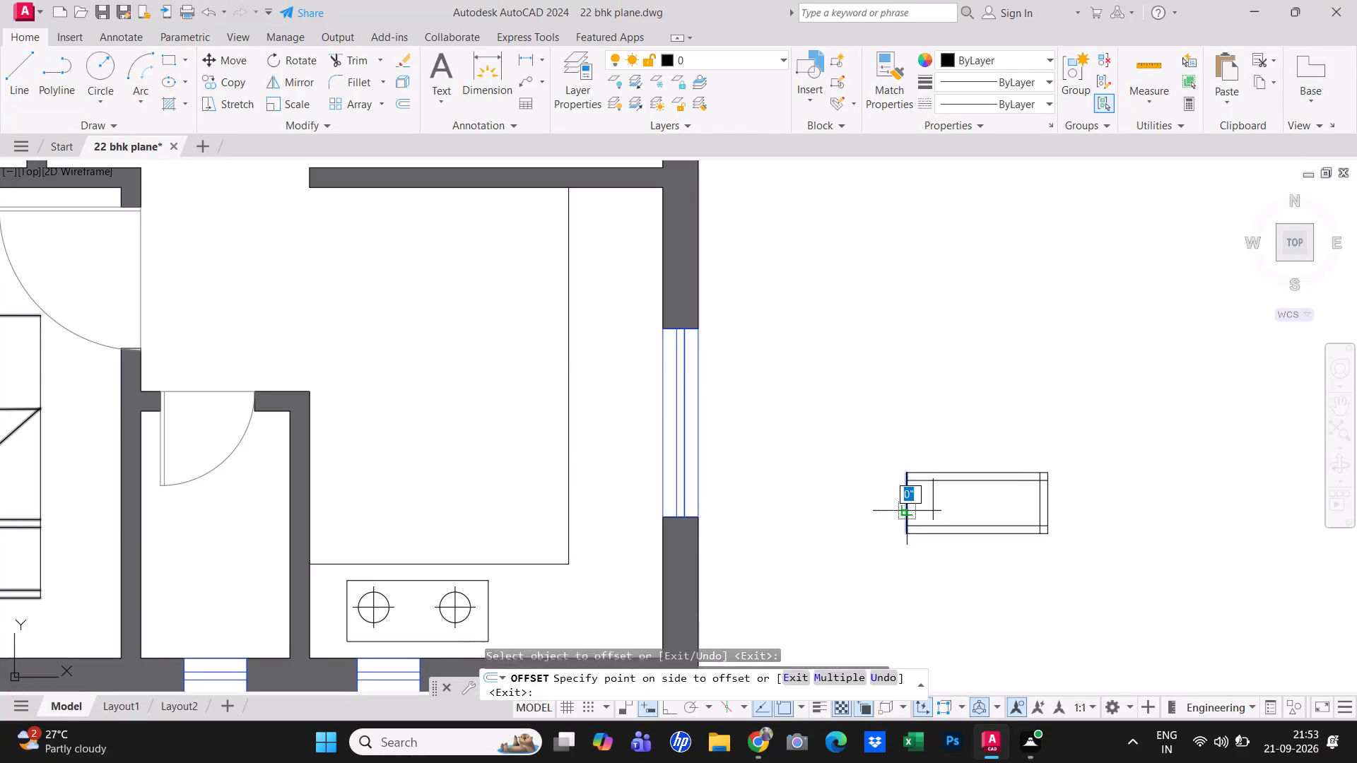
left_click_drag(927, 510, 932, 507)
left_click(939, 502)
key("Escape")
Erase the leftover vertical burner line inside the rectangle.
scroll(935, 502, "up", 2)
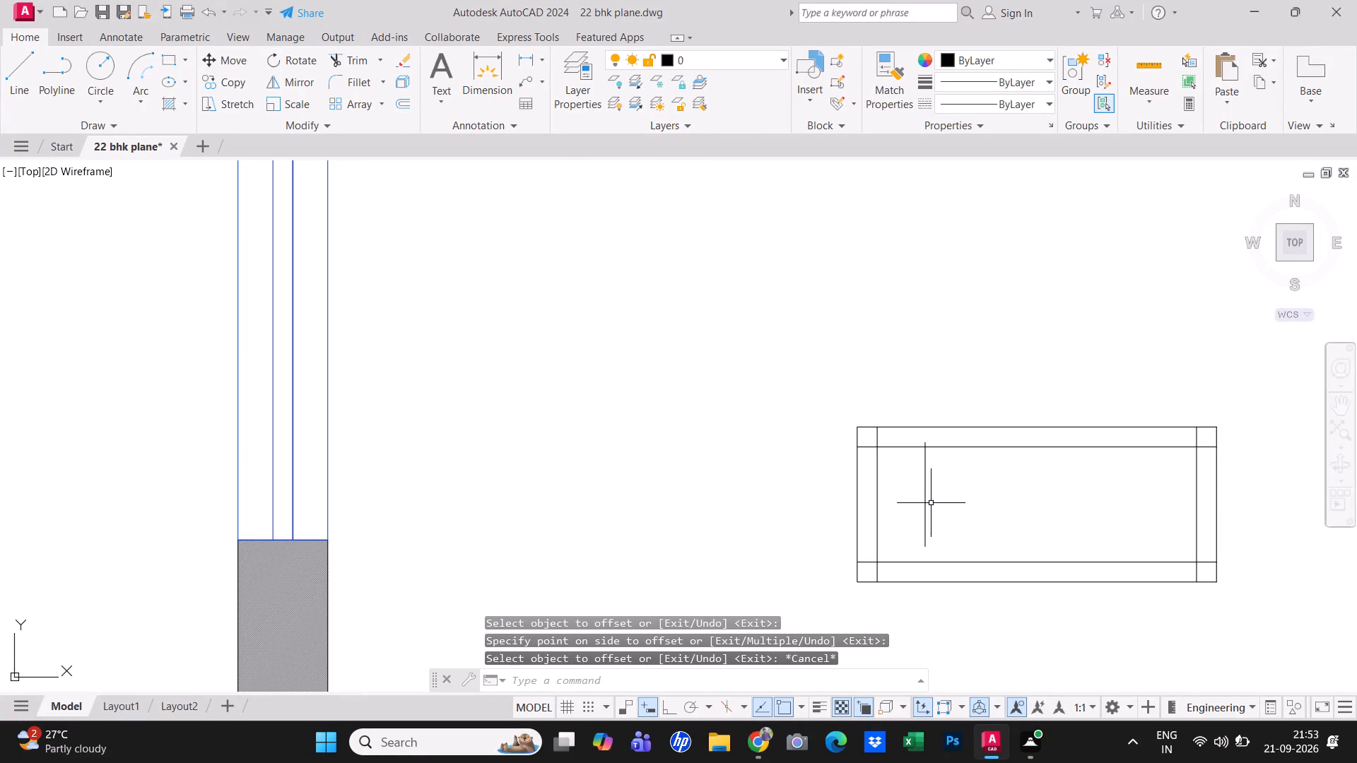
left_click(925, 504)
key("e")
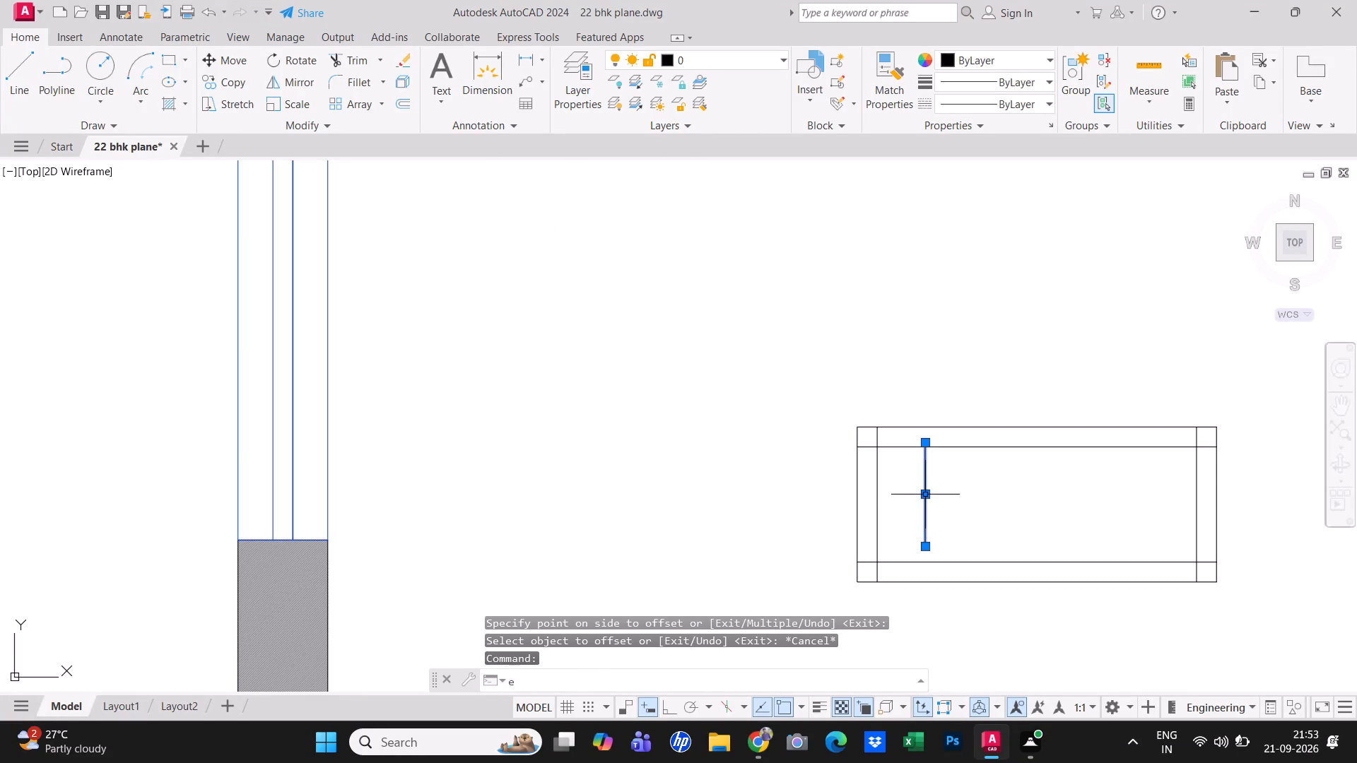
key("space")
key("Escape")
Fillet the two western corners of the inner offset lines with radius 0 so they meet squarely.
type("f")
key("space")
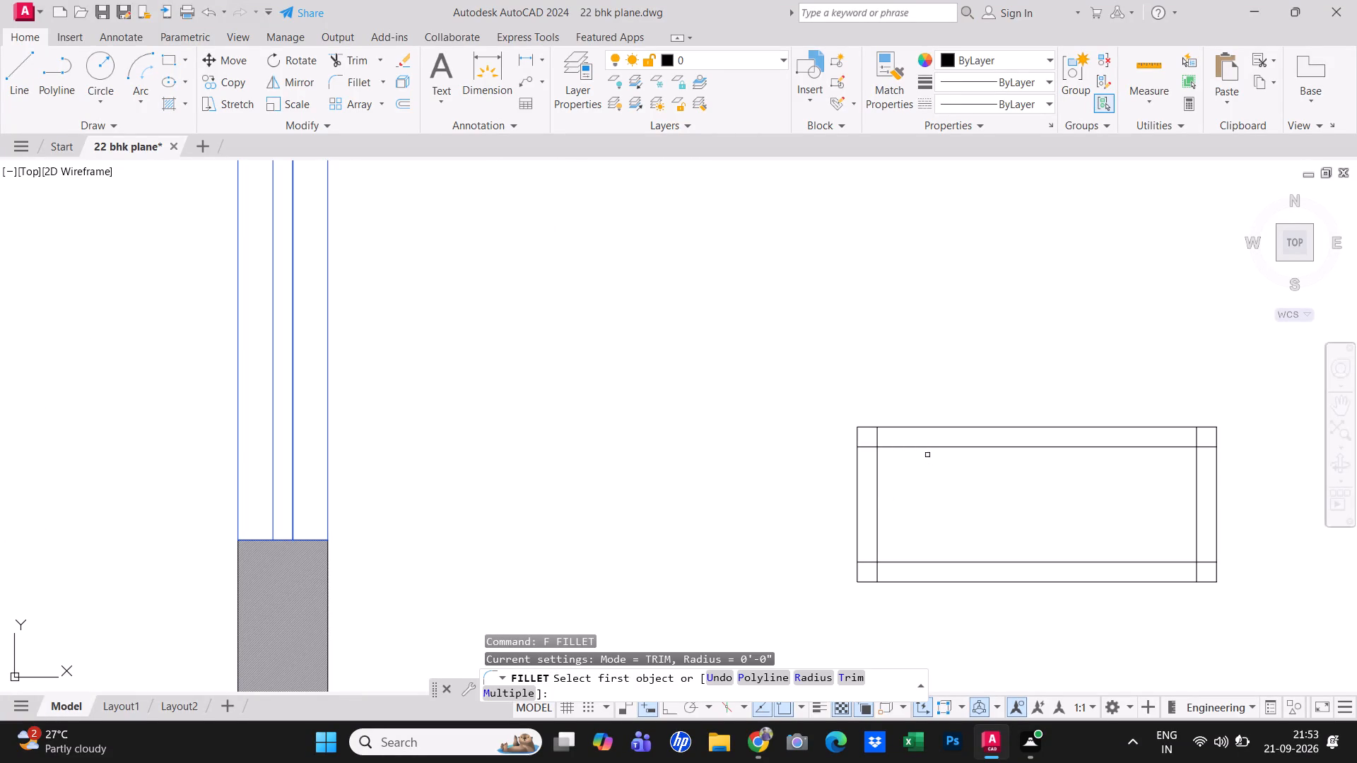
left_click(930, 449)
left_click(880, 477)
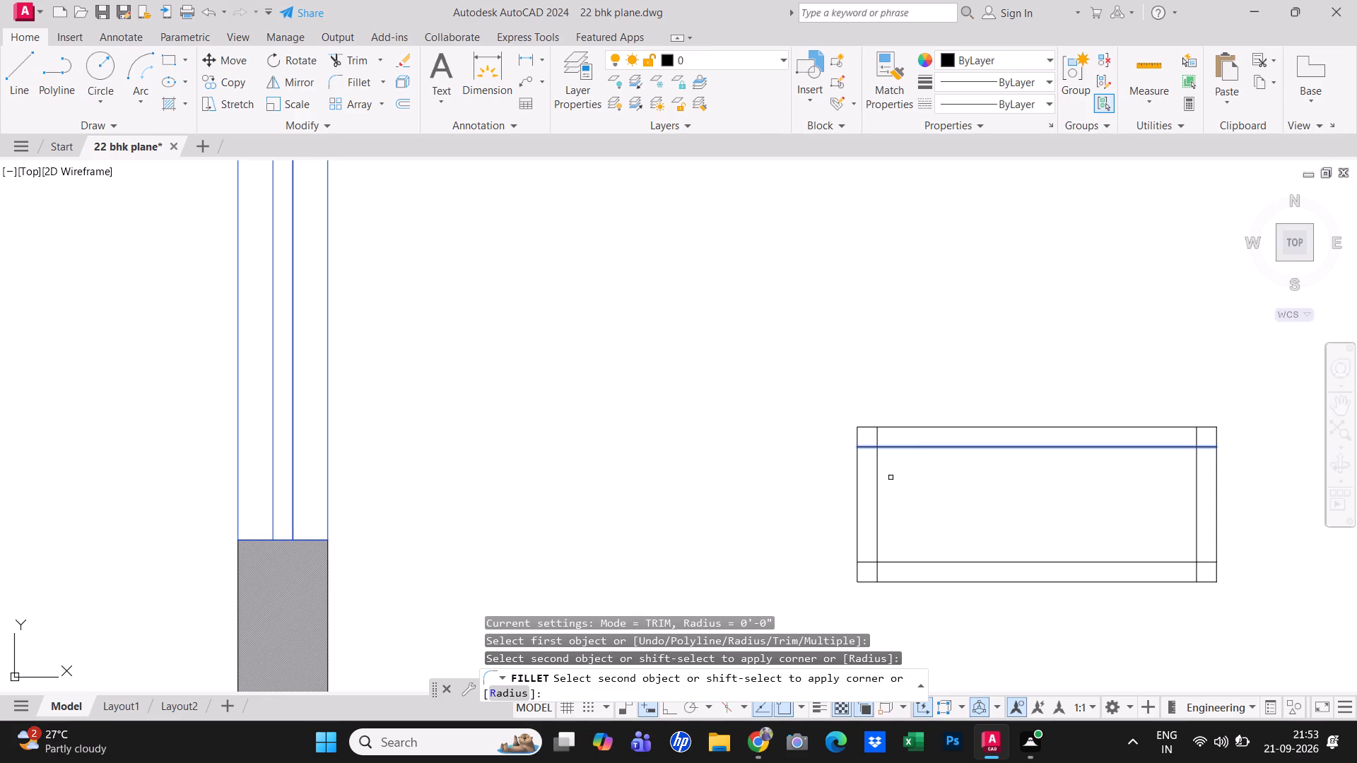
left_click(875, 485)
right_click(905, 479)
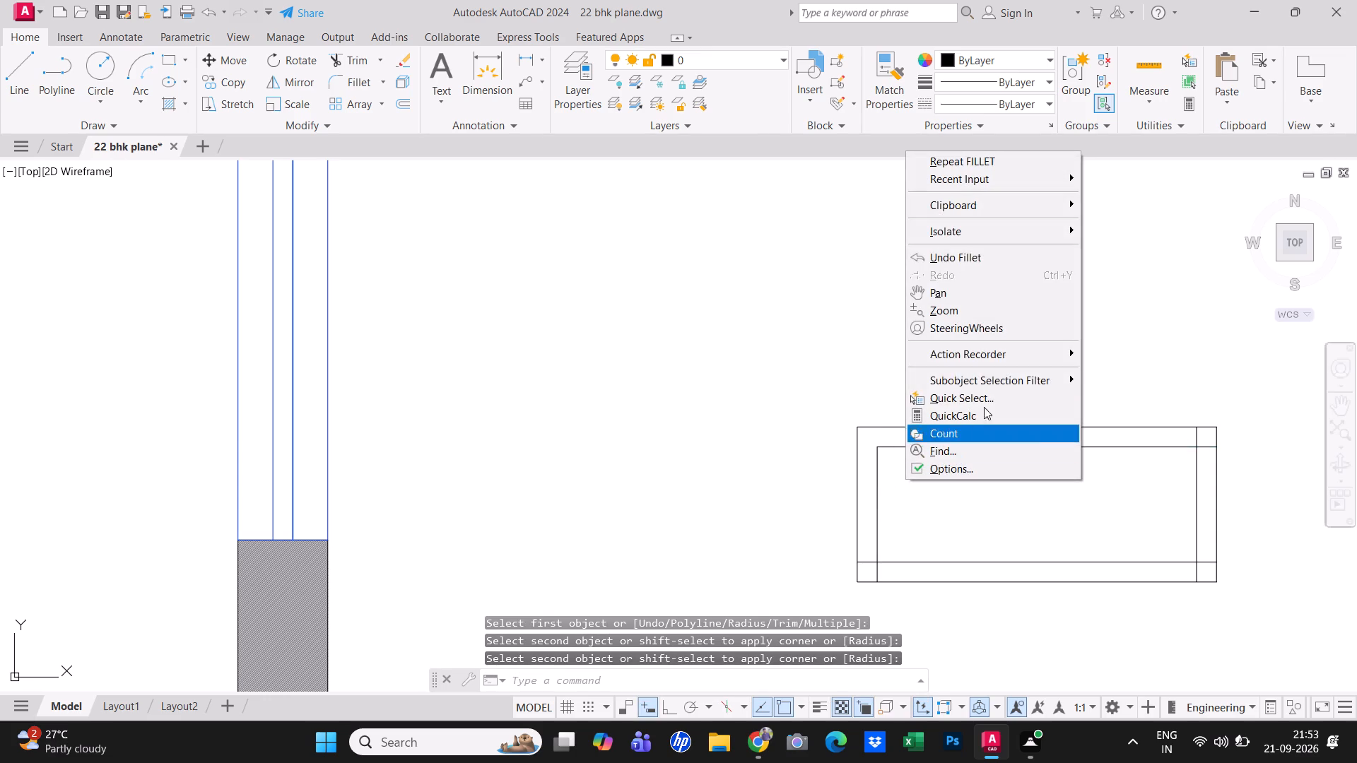
left_click(1005, 165)
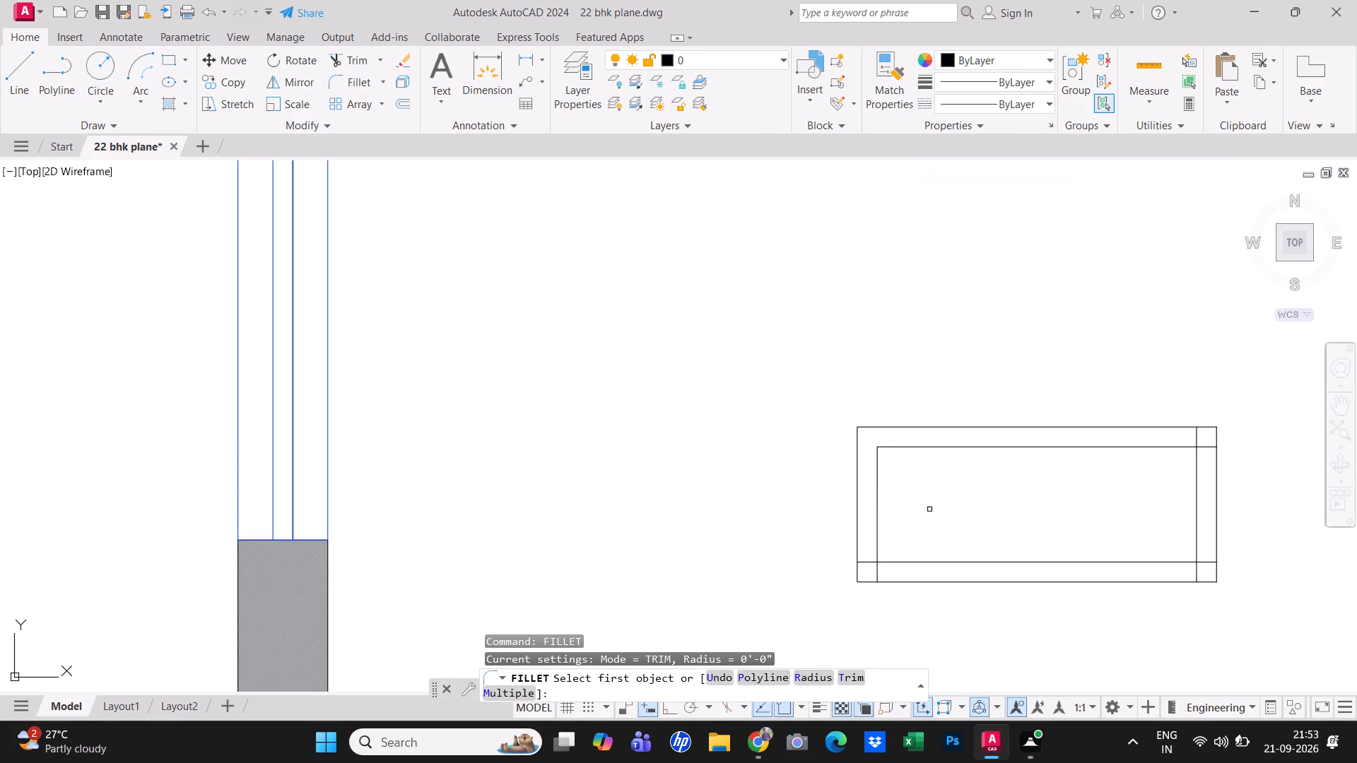
left_click(920, 558)
left_click(893, 564)
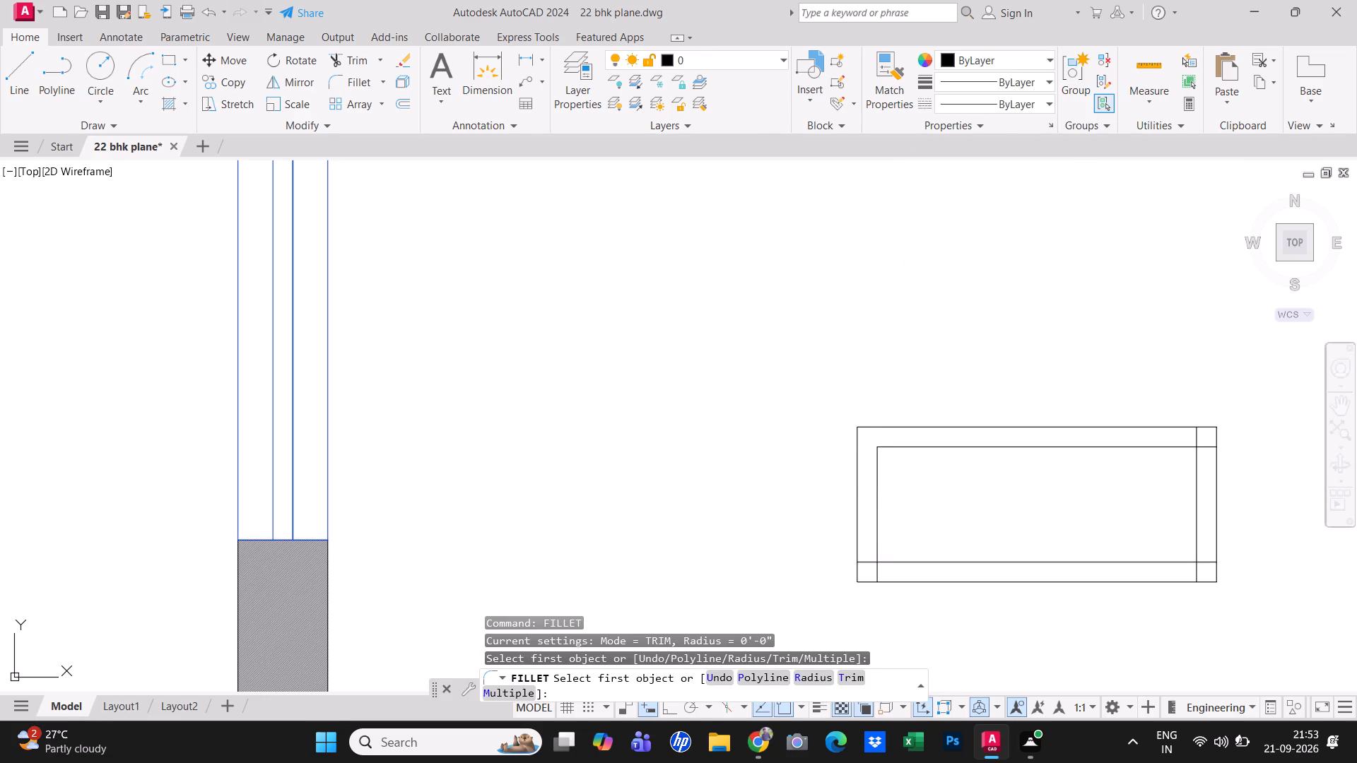
left_click(879, 546)
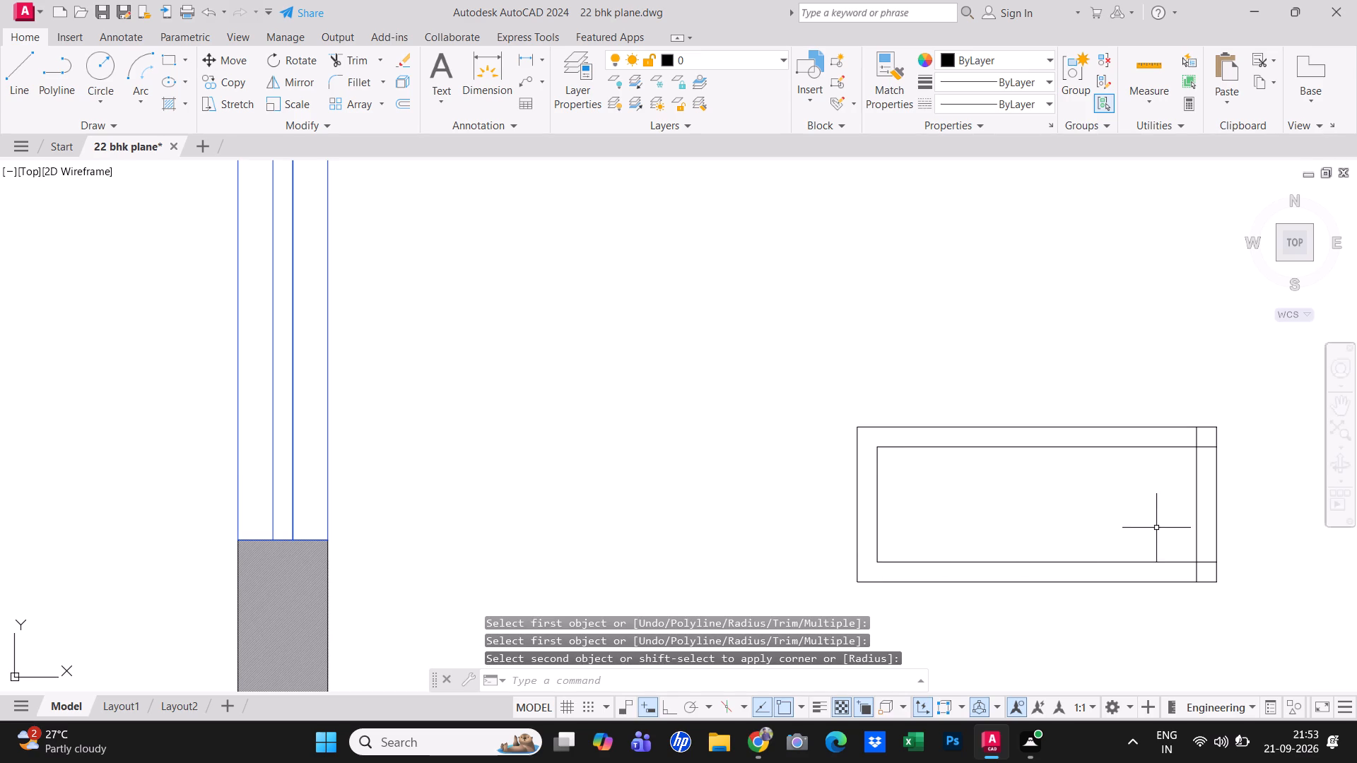
Fillet the two eastern corners of the inner offset lines with radius 0 to close the inner rectangle.
right_click(1153, 528)
left_click(1221, 214)
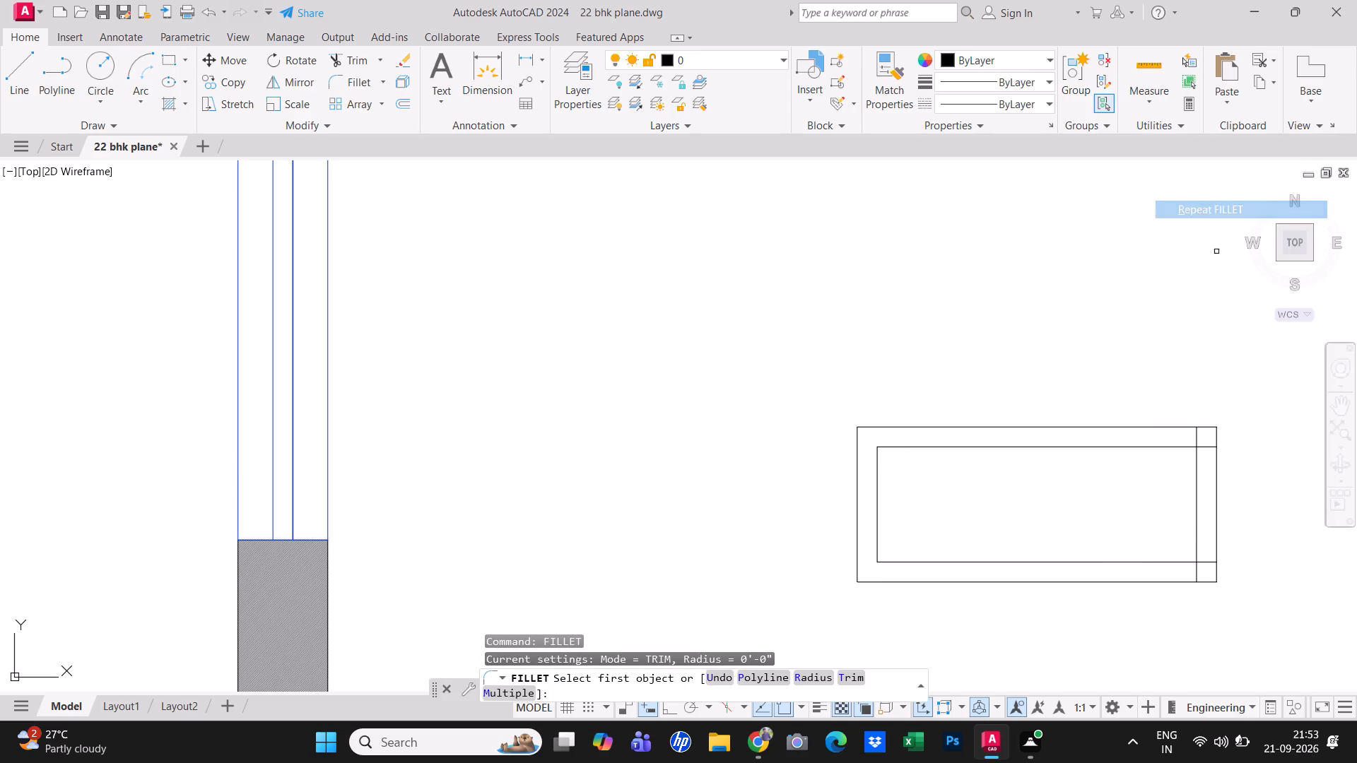
left_click(1174, 451)
left_click(1174, 446)
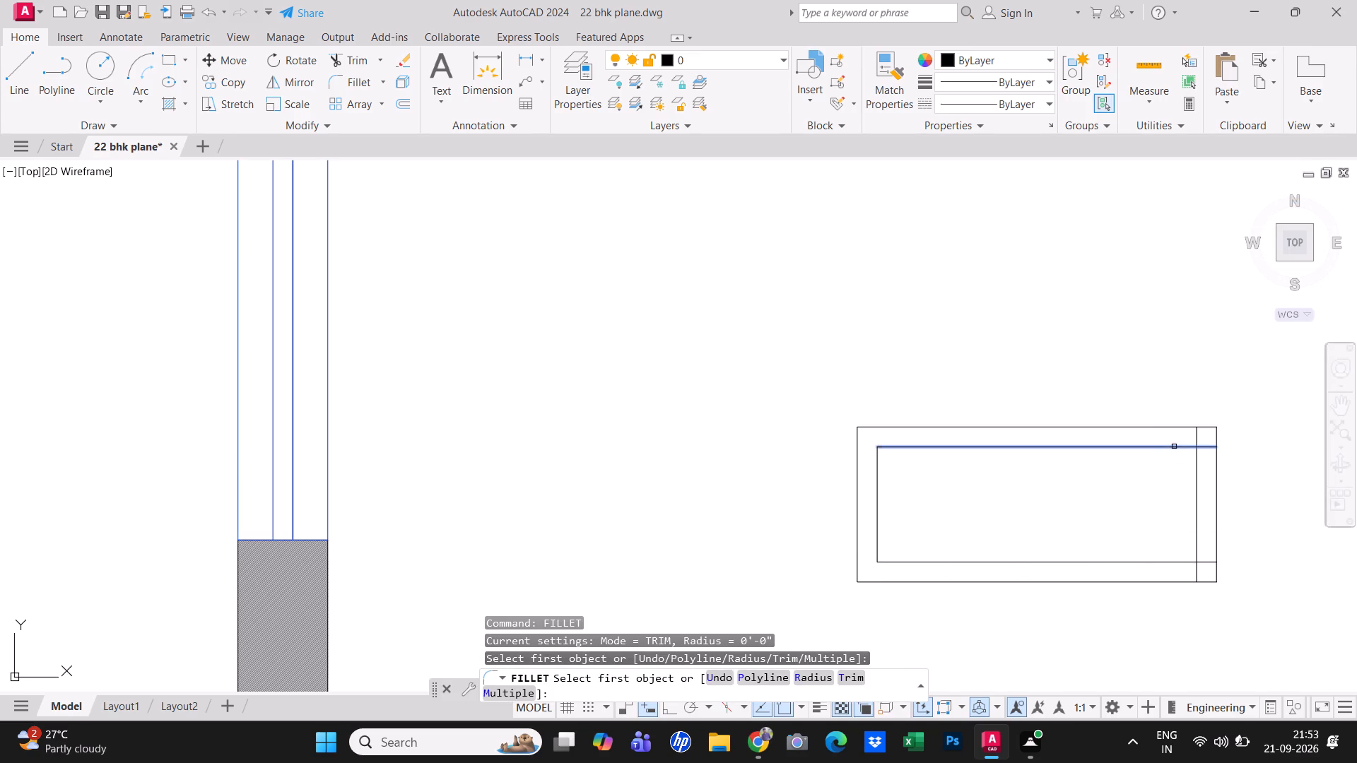
left_click(1196, 464)
right_click(1139, 518)
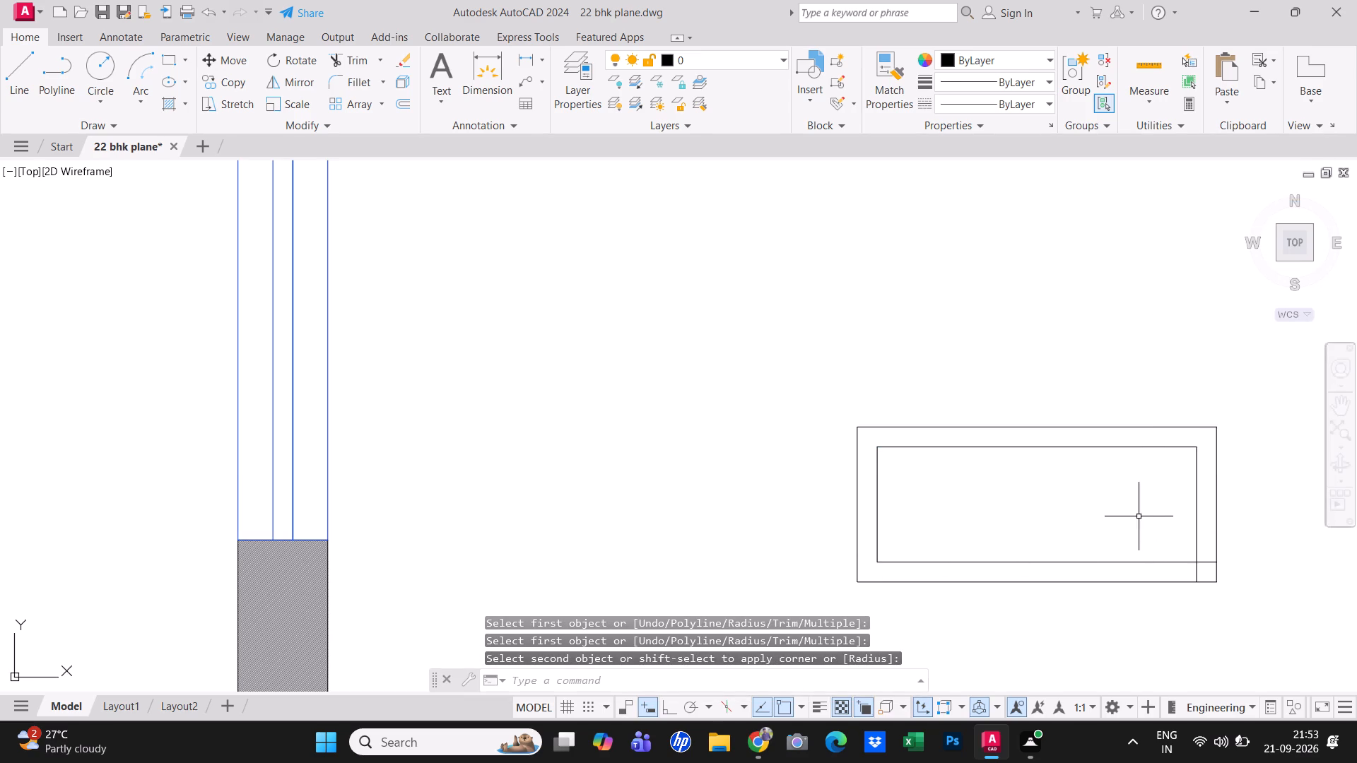
left_click(1194, 204)
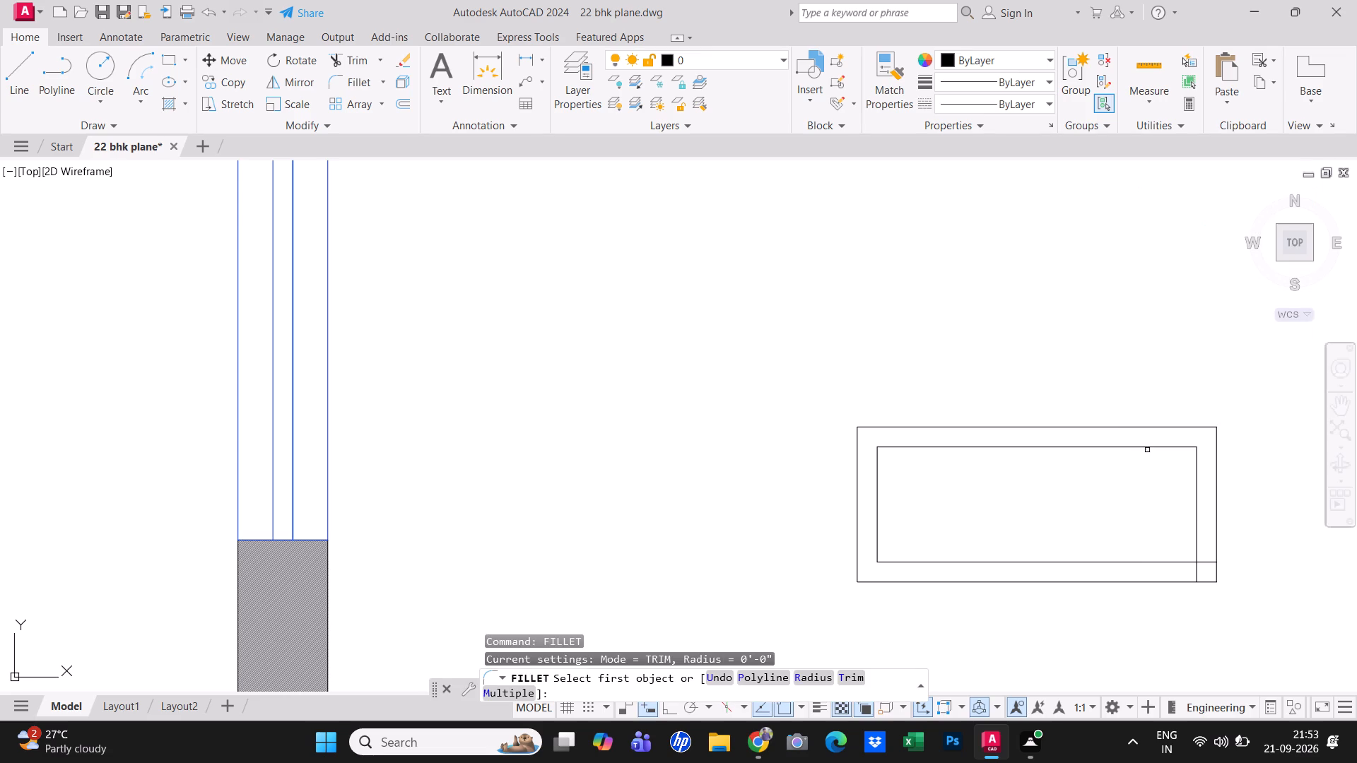
left_click(1155, 563)
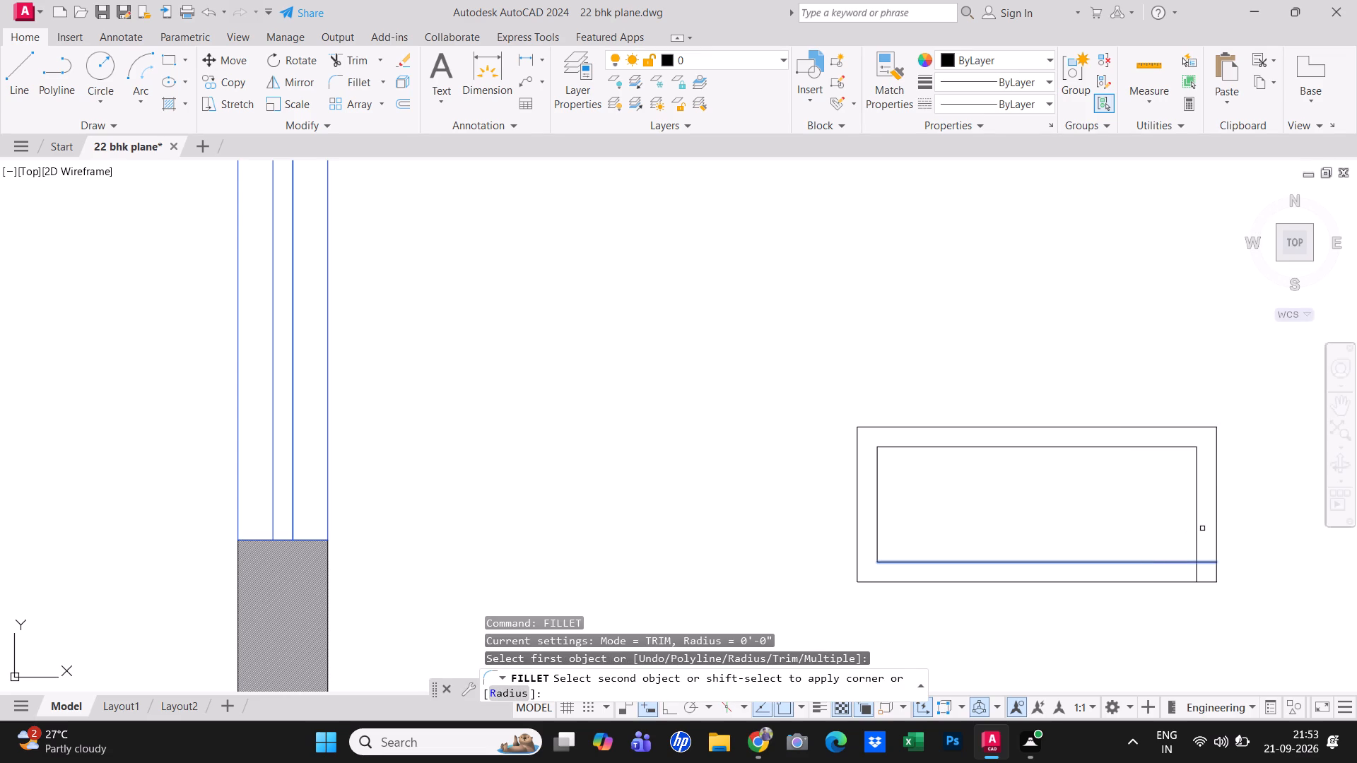
left_click(1195, 533)
key("Escape")
middle_click_drag(1127, 530, 1145, 466)
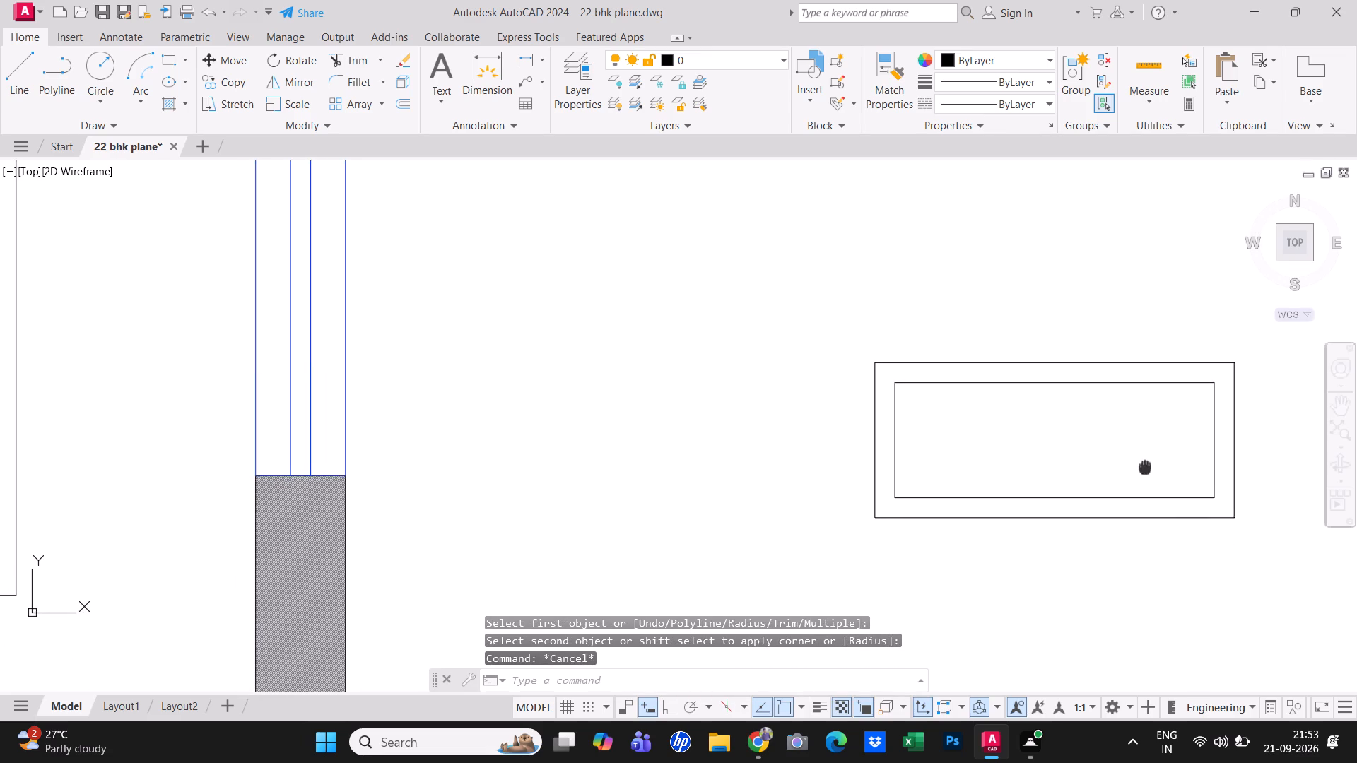
middle_click_drag(1145, 466, 1141, 473)
key("Escape")
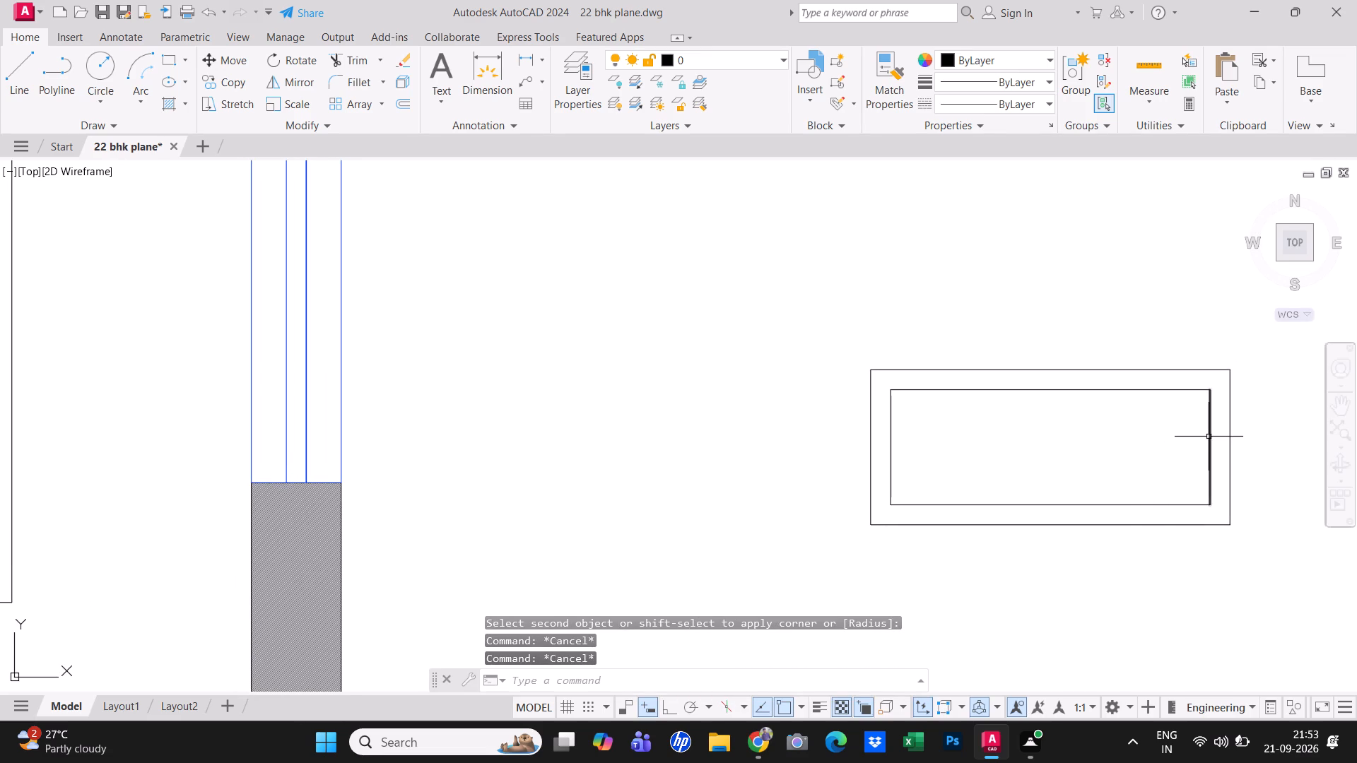
Copy the inner rectangle's east side about 1'-3" west as a divider splitting it into two compartments.
left_click(1209, 437)
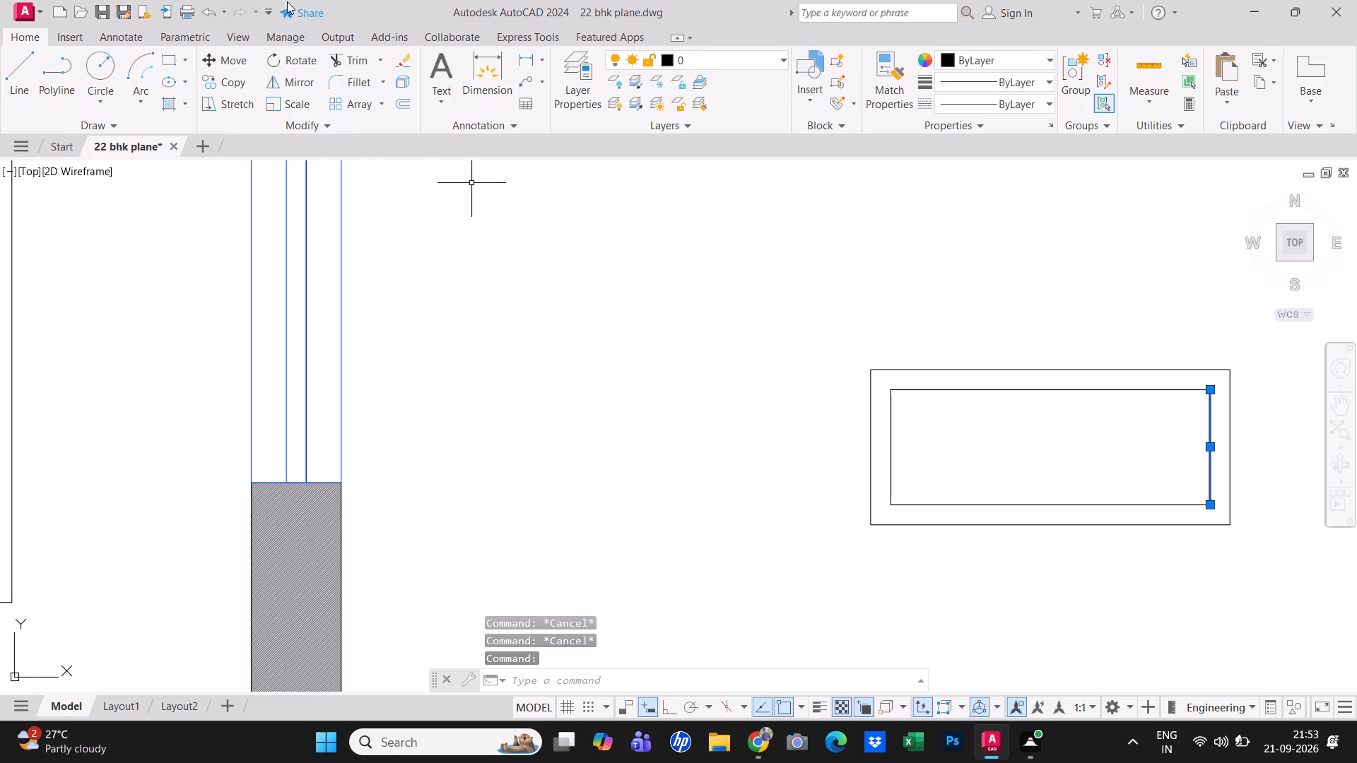
left_click(245, 93)
left_click(245, 83)
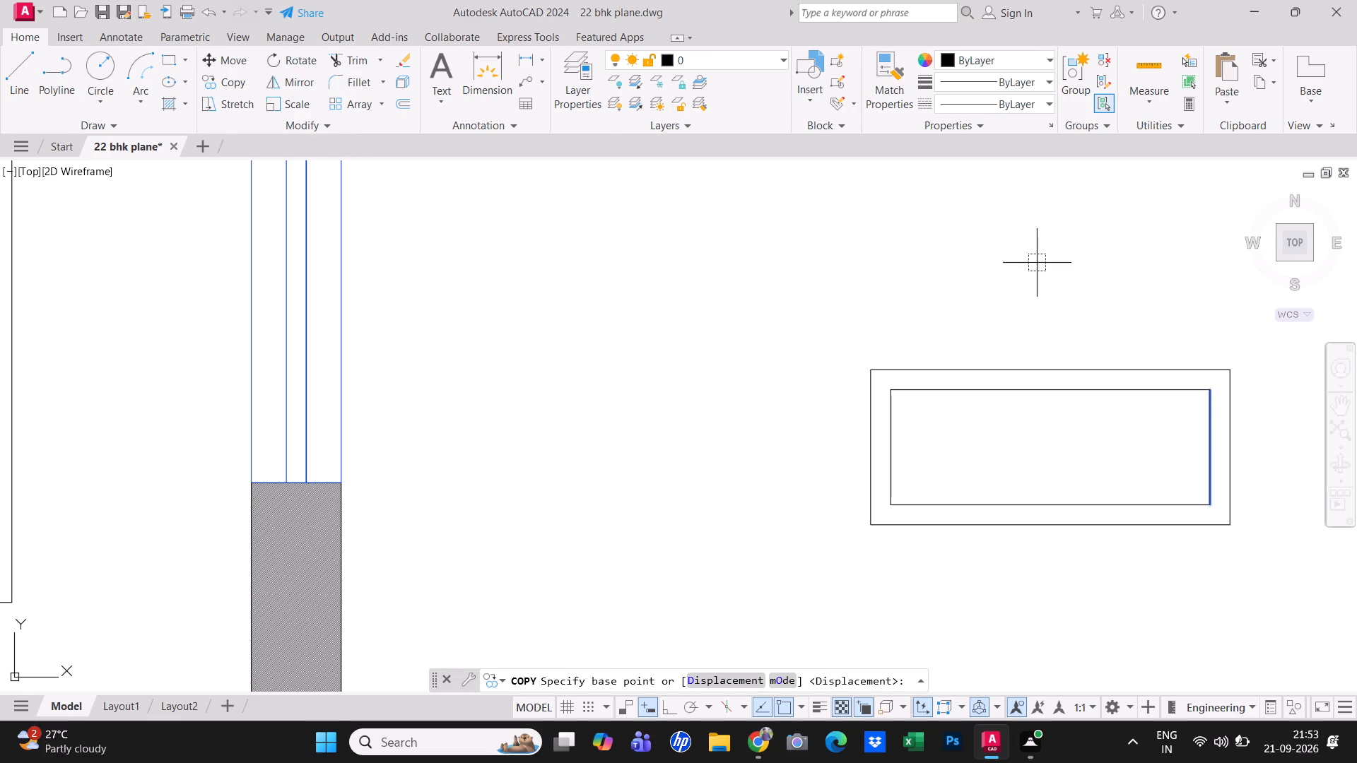
left_click(1210, 449)
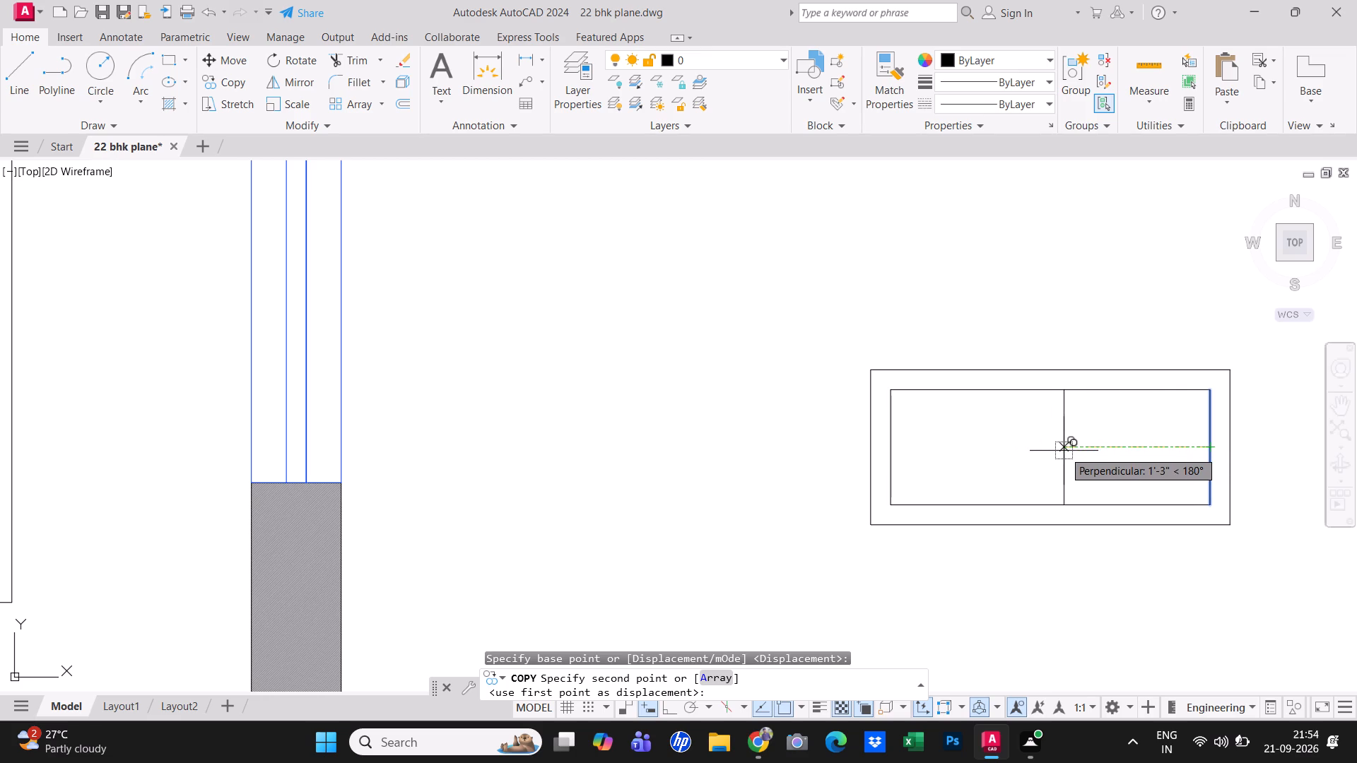
left_click(1064, 451)
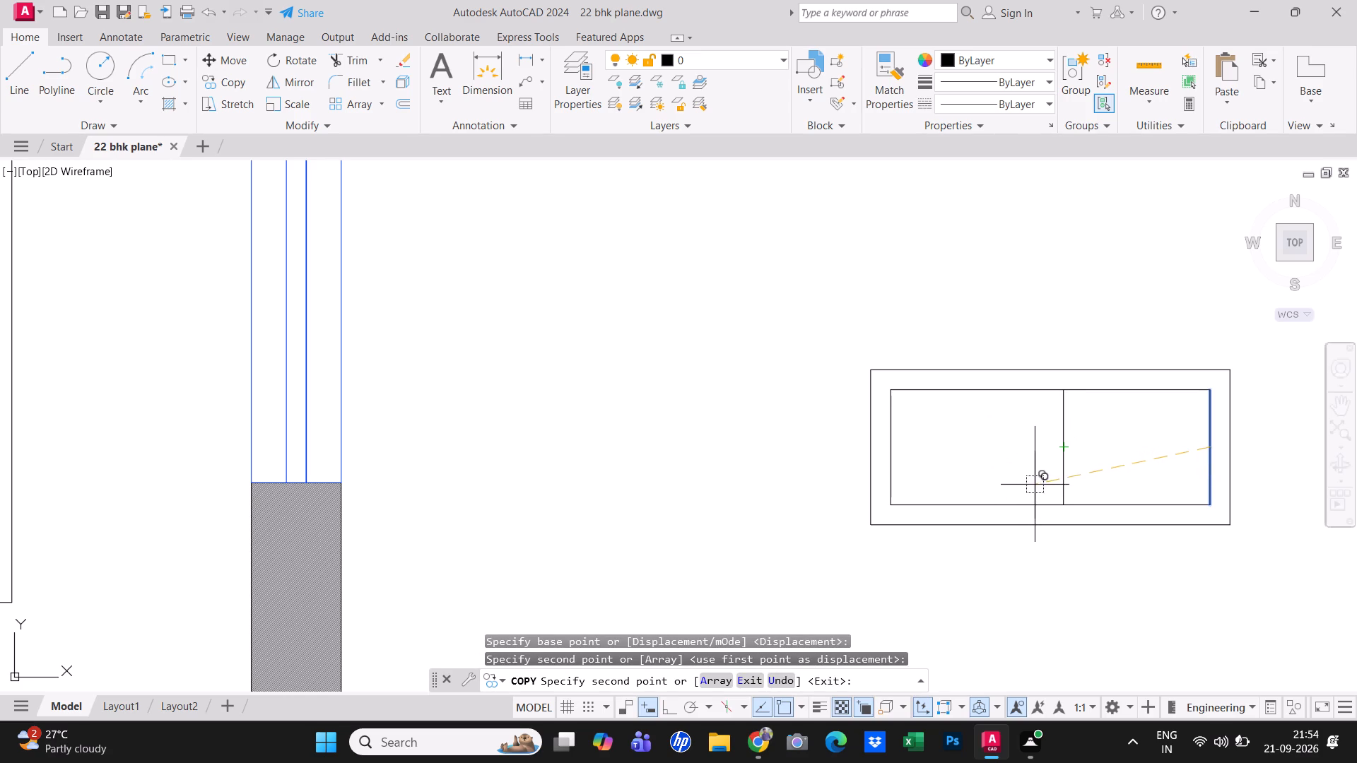
key("Escape")
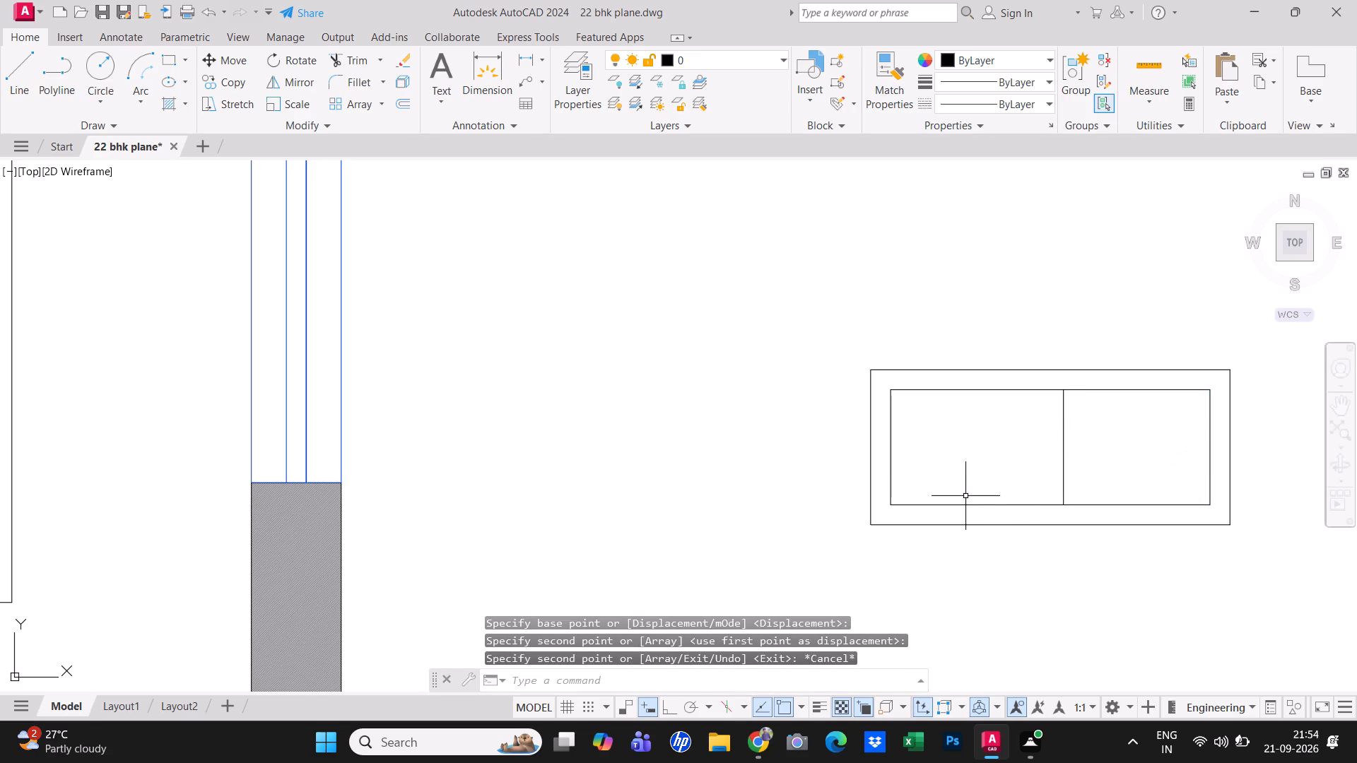
Draw a circle of about 1" radius in the northern part of the larger western compartment.
left_click(95, 72)
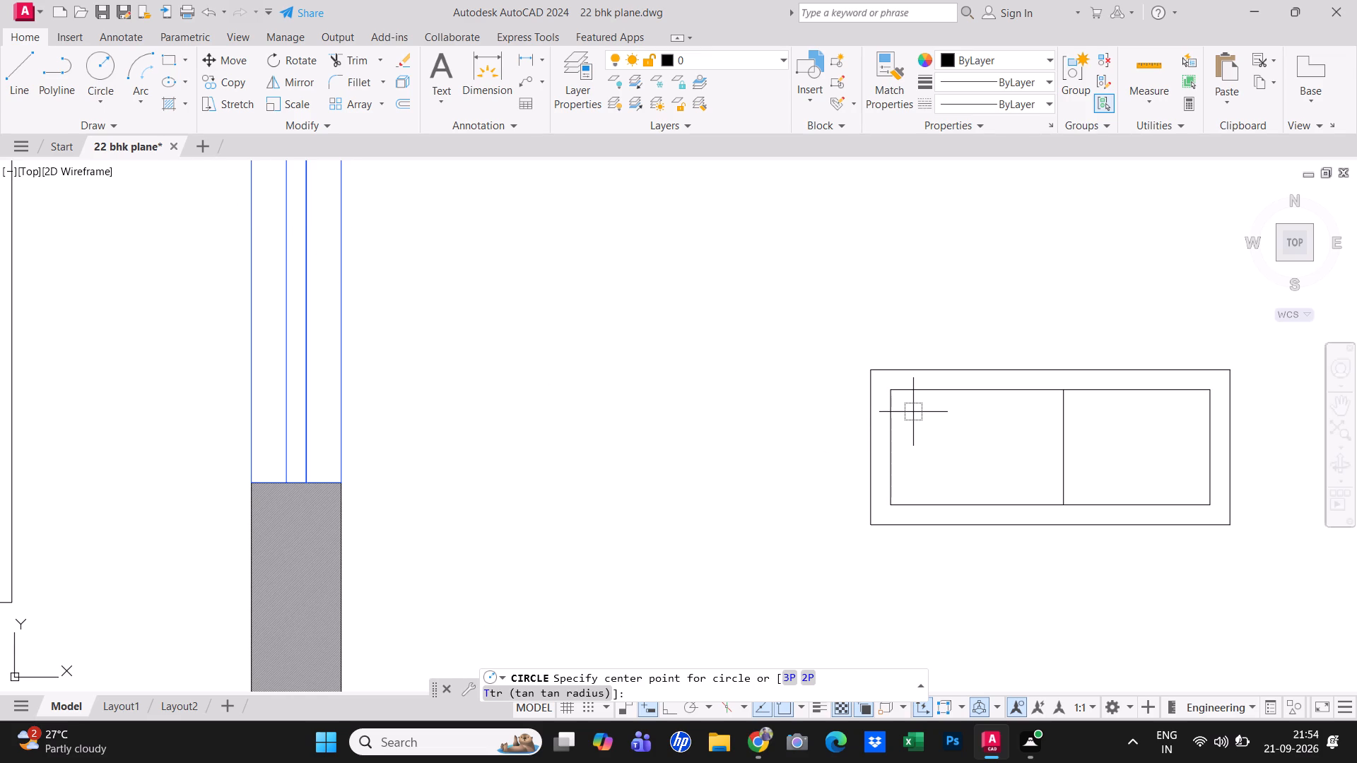
left_click(949, 422)
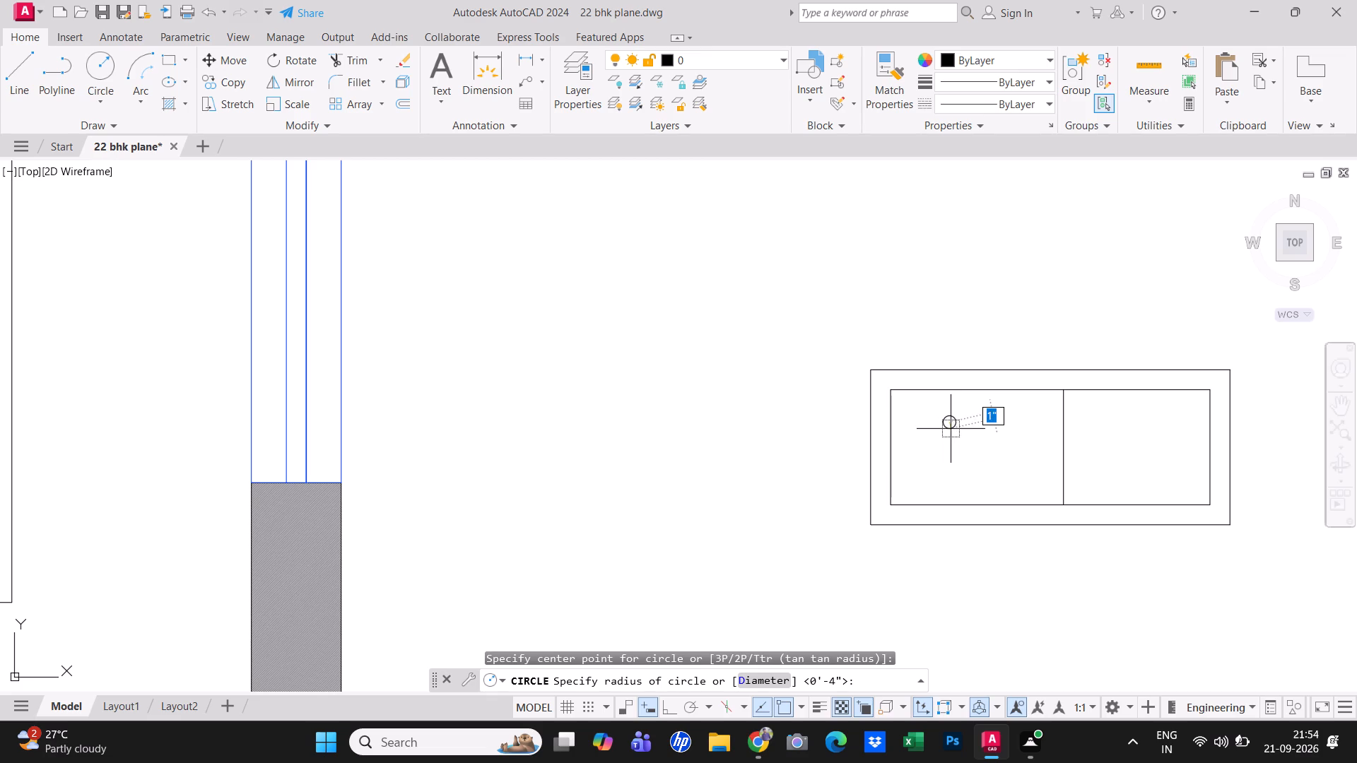
left_click(951, 429)
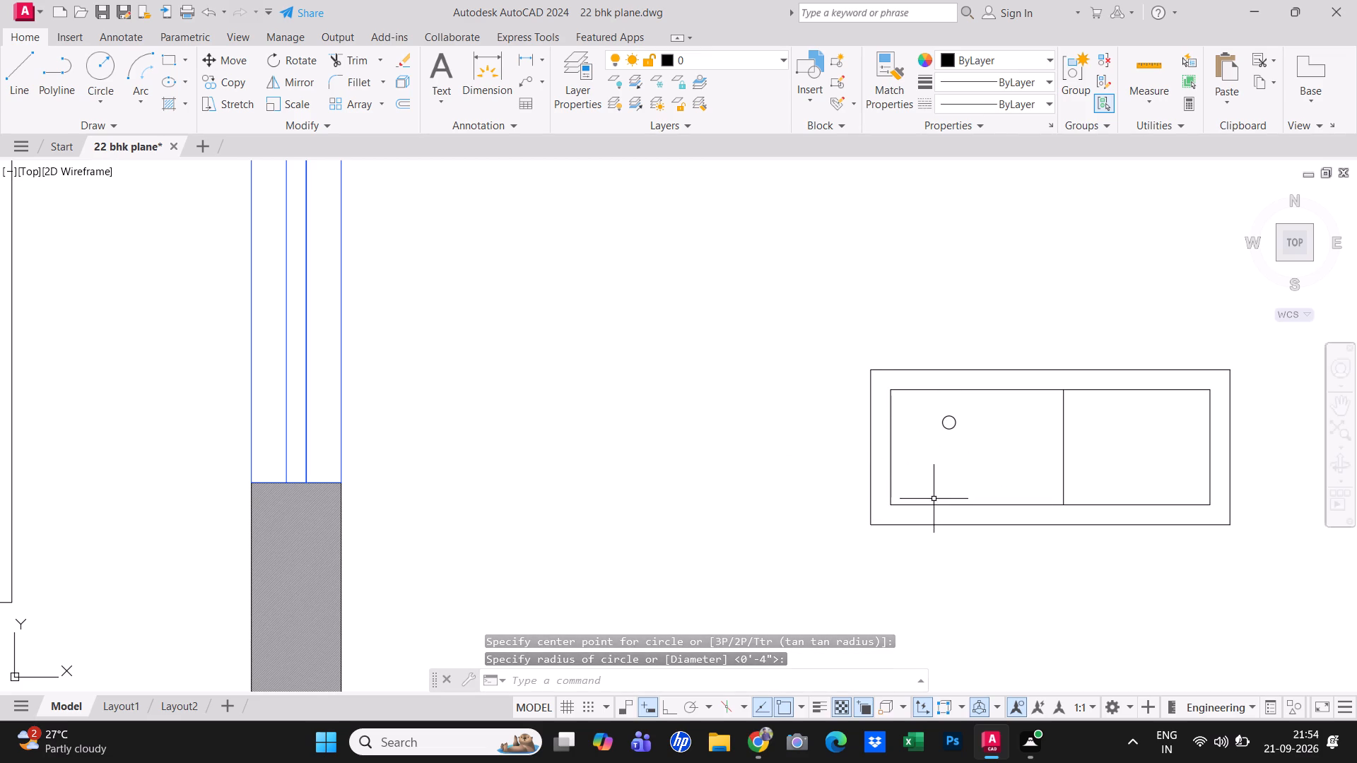
Rotate the whole sink outline 90° about a point just west of it so its long side runs north-south.
scroll(935, 492, "down", 1)
scroll(1064, 517, "down", 2)
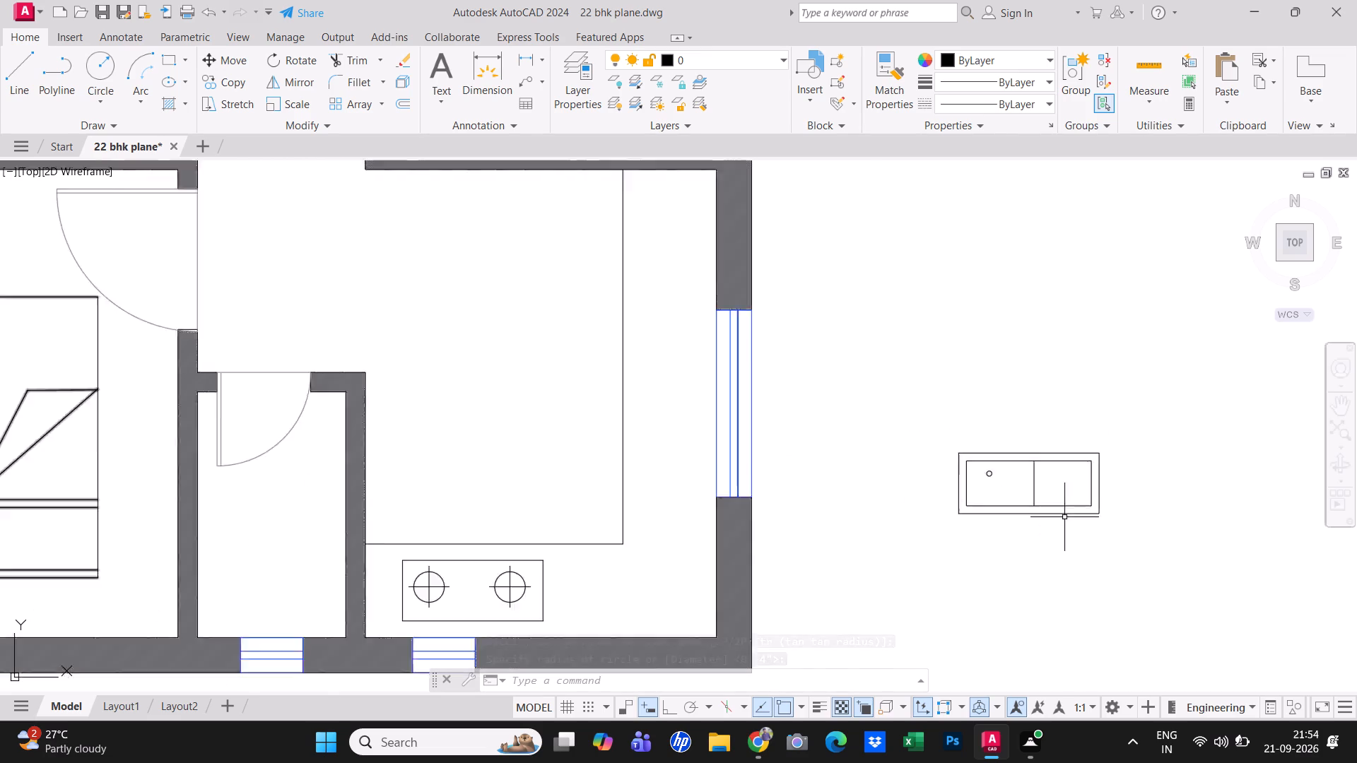
middle_click_drag(1052, 487, 912, 417)
left_click(961, 483)
left_click(809, 367)
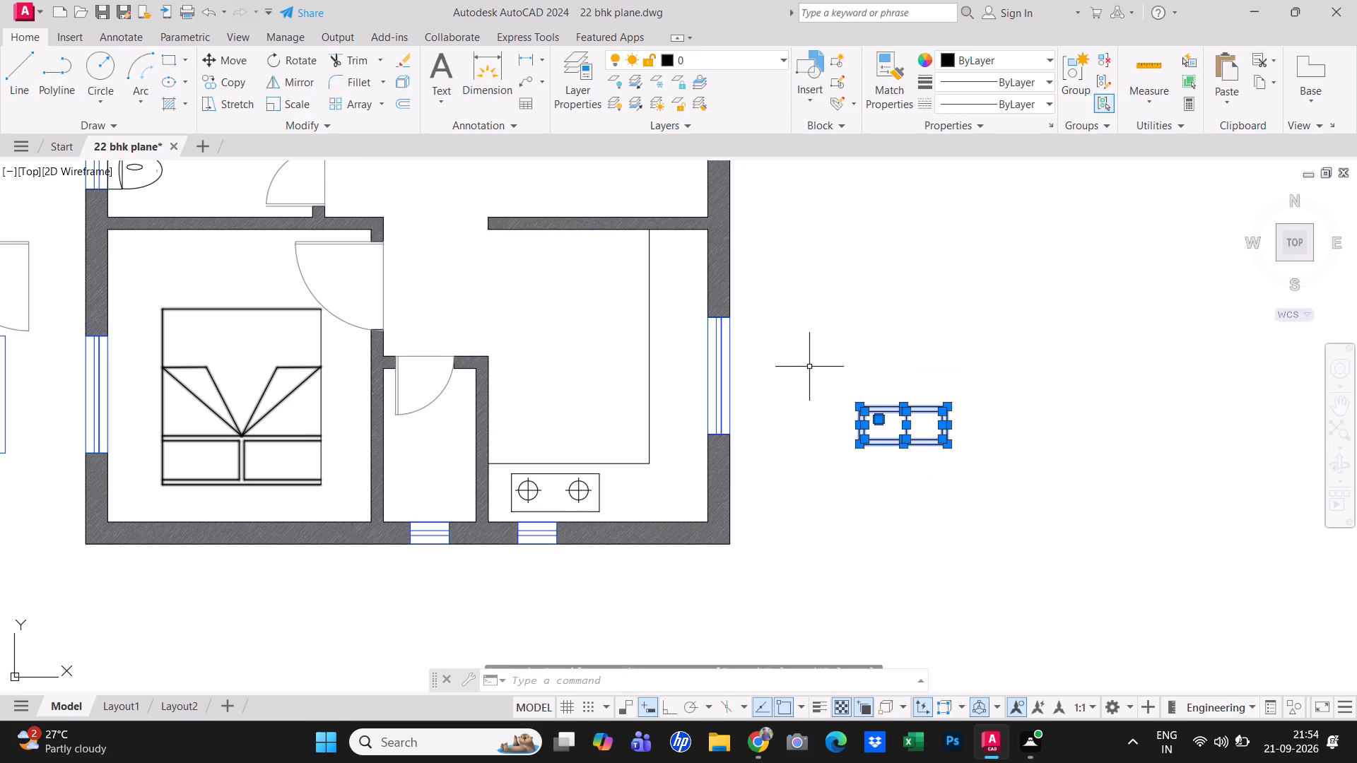
left_click(285, 60)
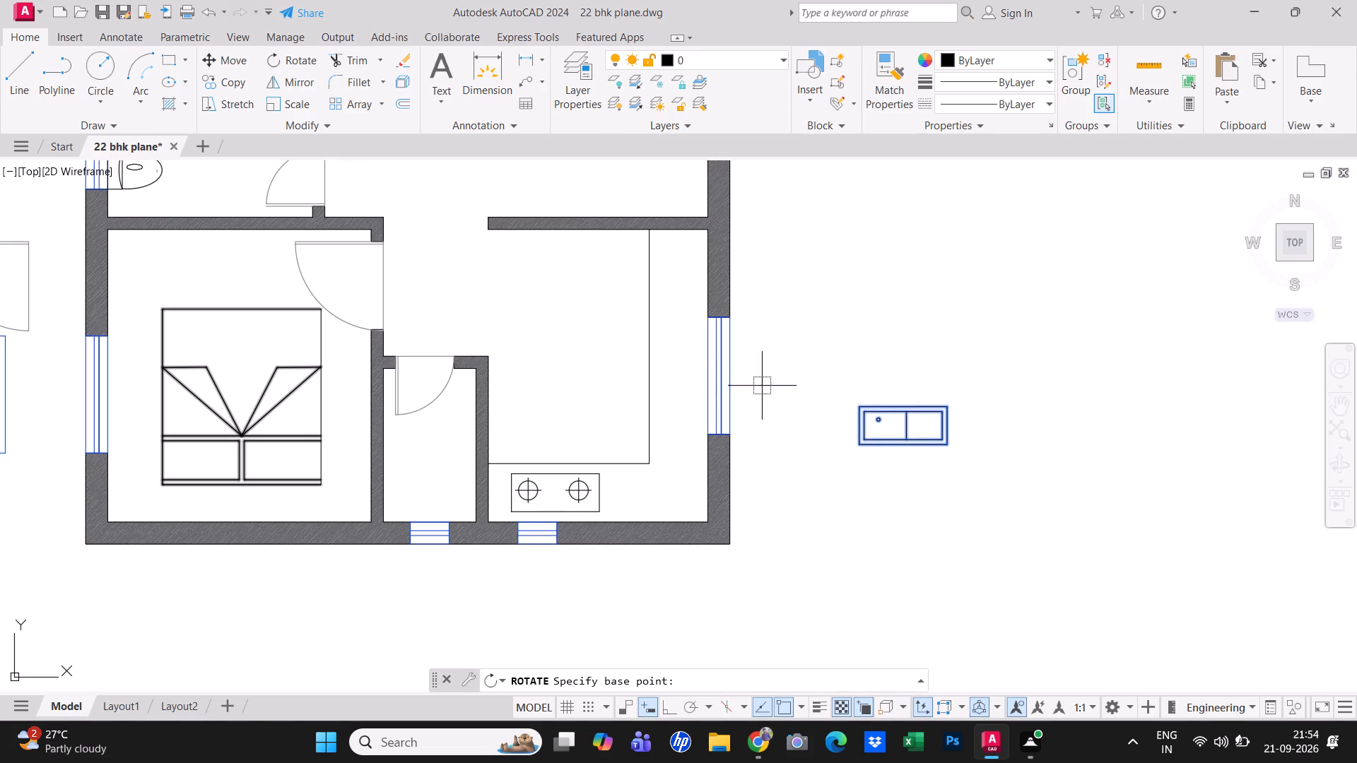
left_click(796, 414)
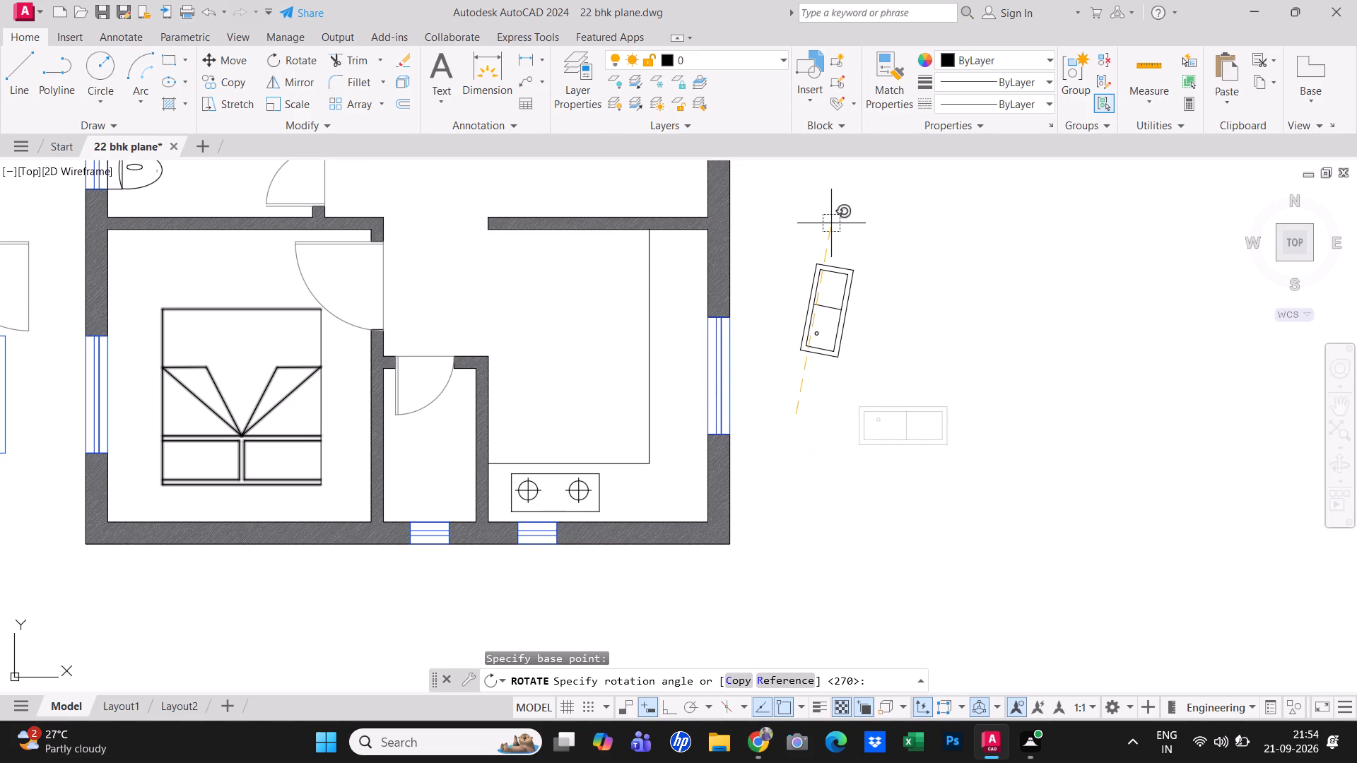
key("F8")
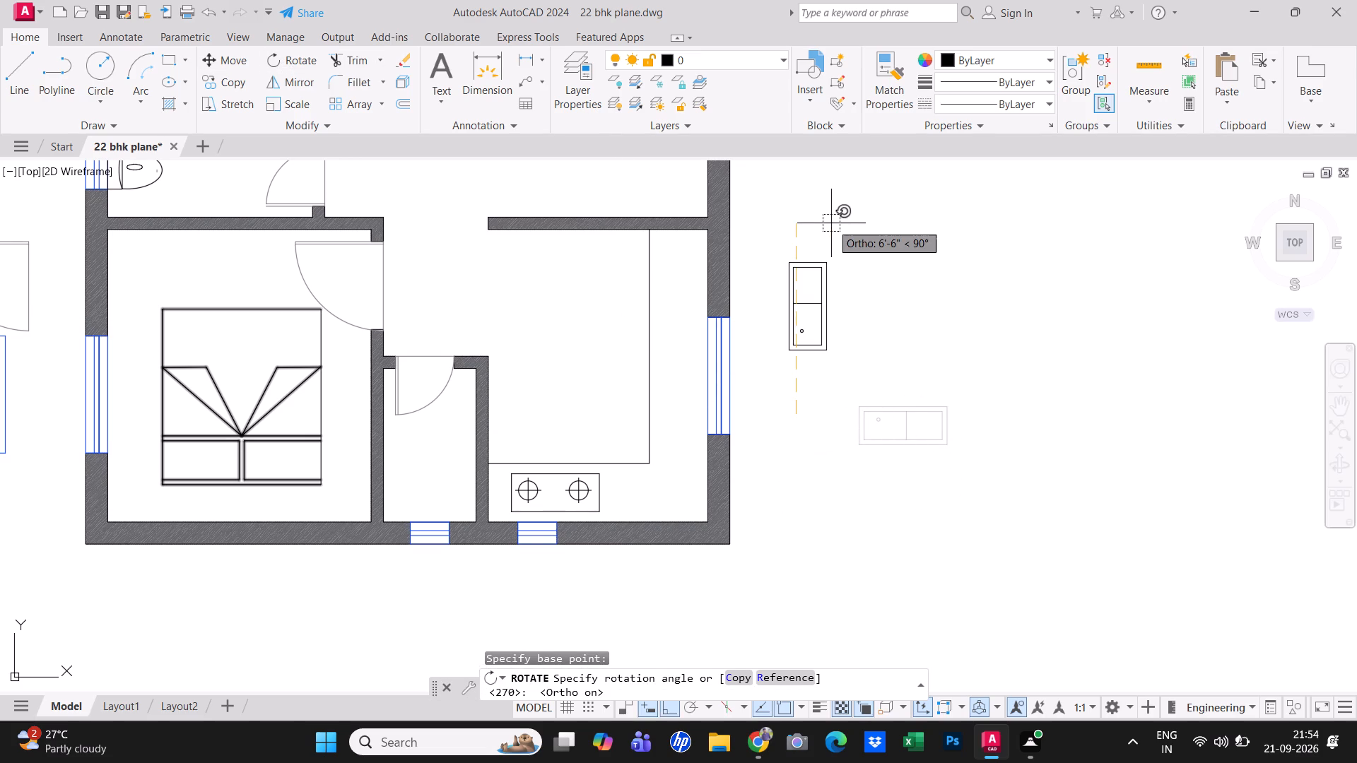
left_click(828, 219)
Draw a thin slanted tap about 7" long from the sink's east edge toward the drain circle in the southern compartment.
scroll(821, 309, "up", 2)
middle_click_drag(823, 311, 956, 413)
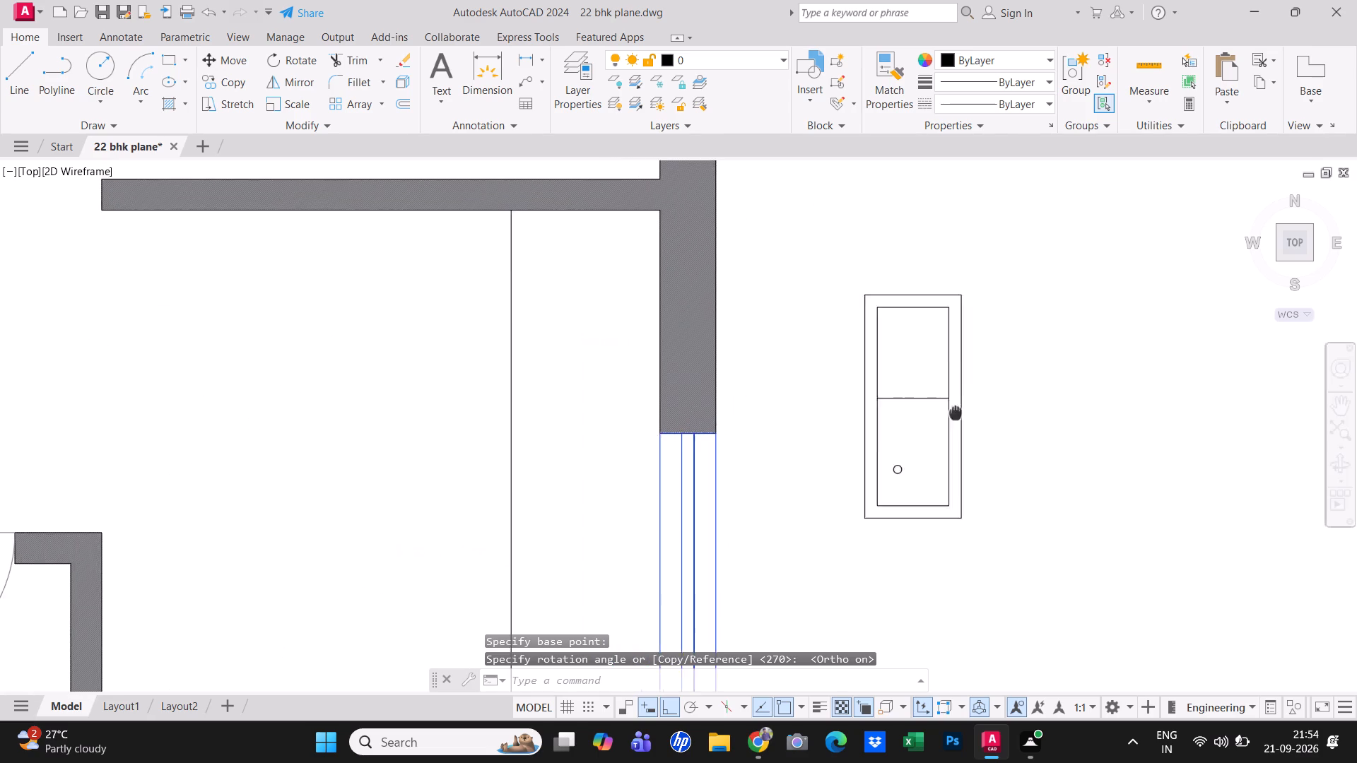
middle_click_drag(956, 413, 960, 406)
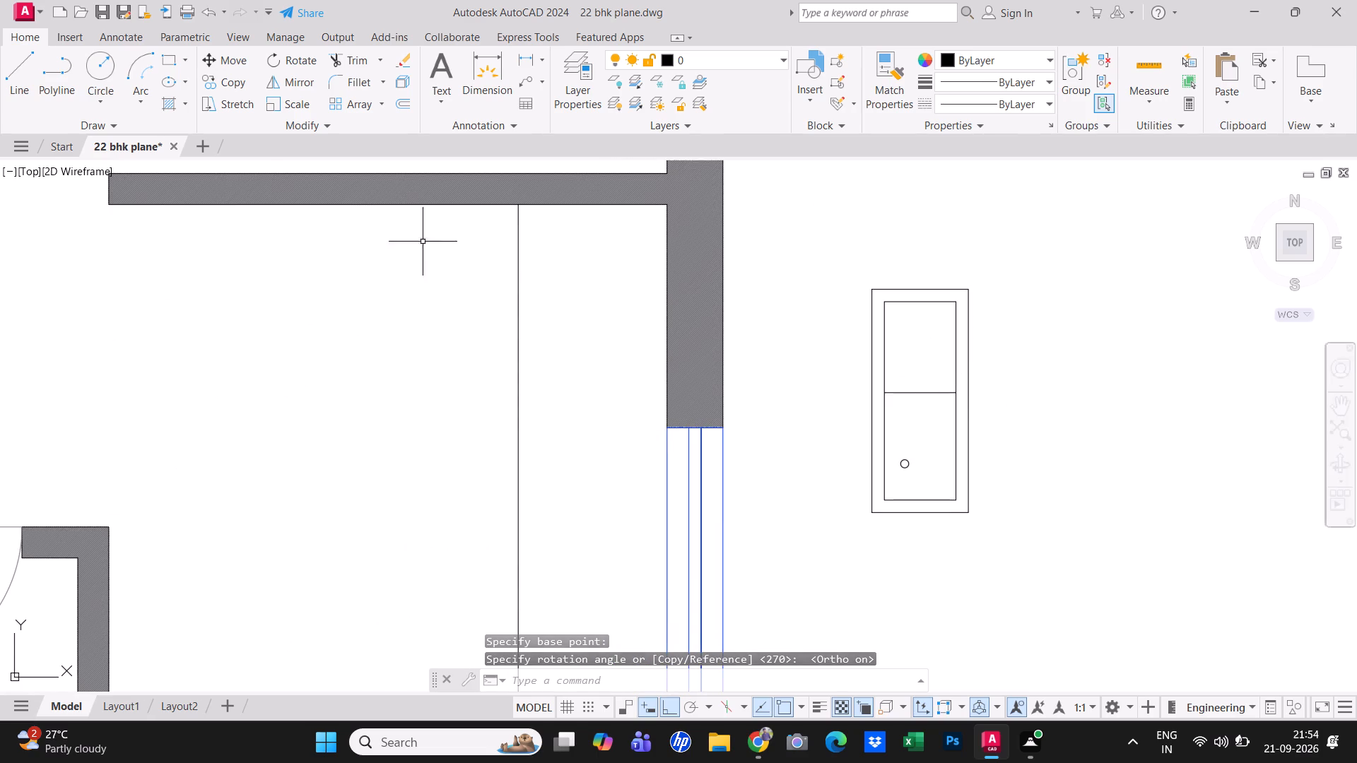
left_click(6, 64)
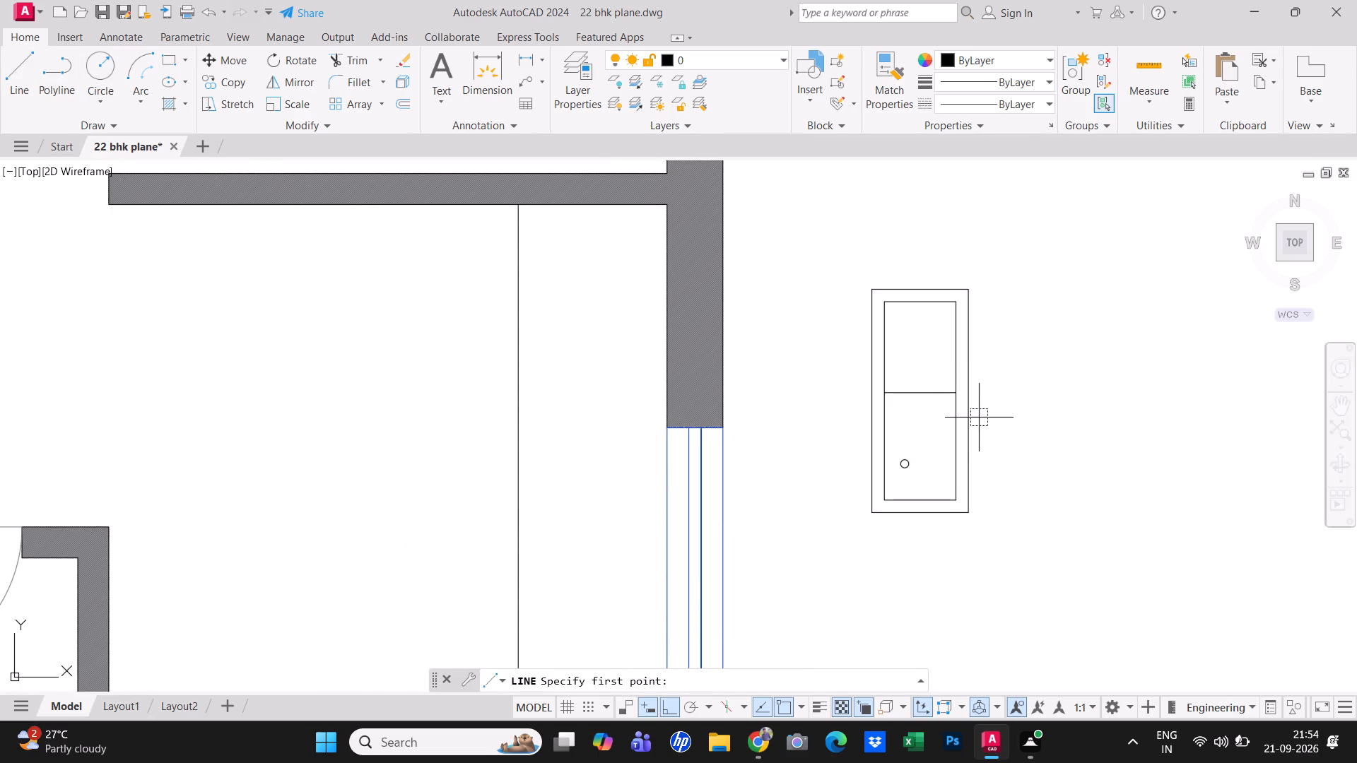
left_click(965, 418)
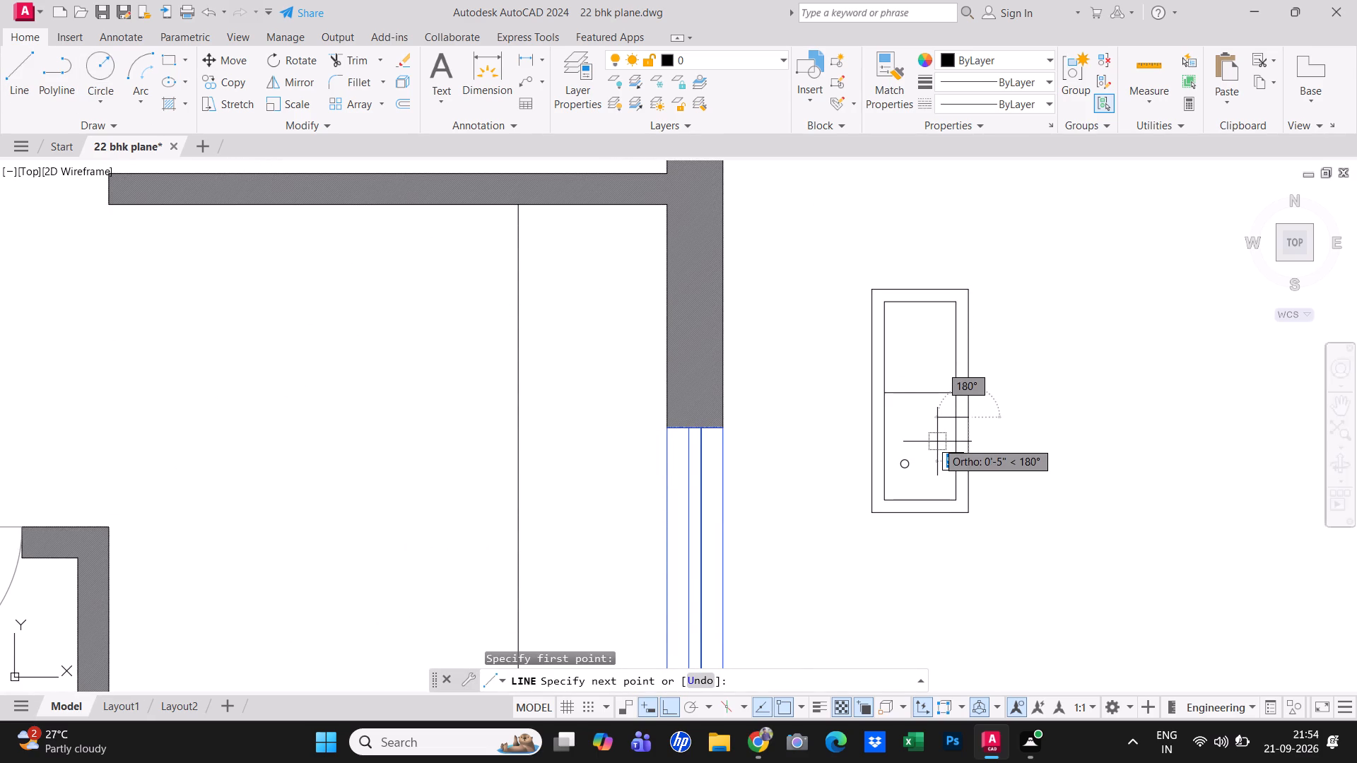
key("F8")
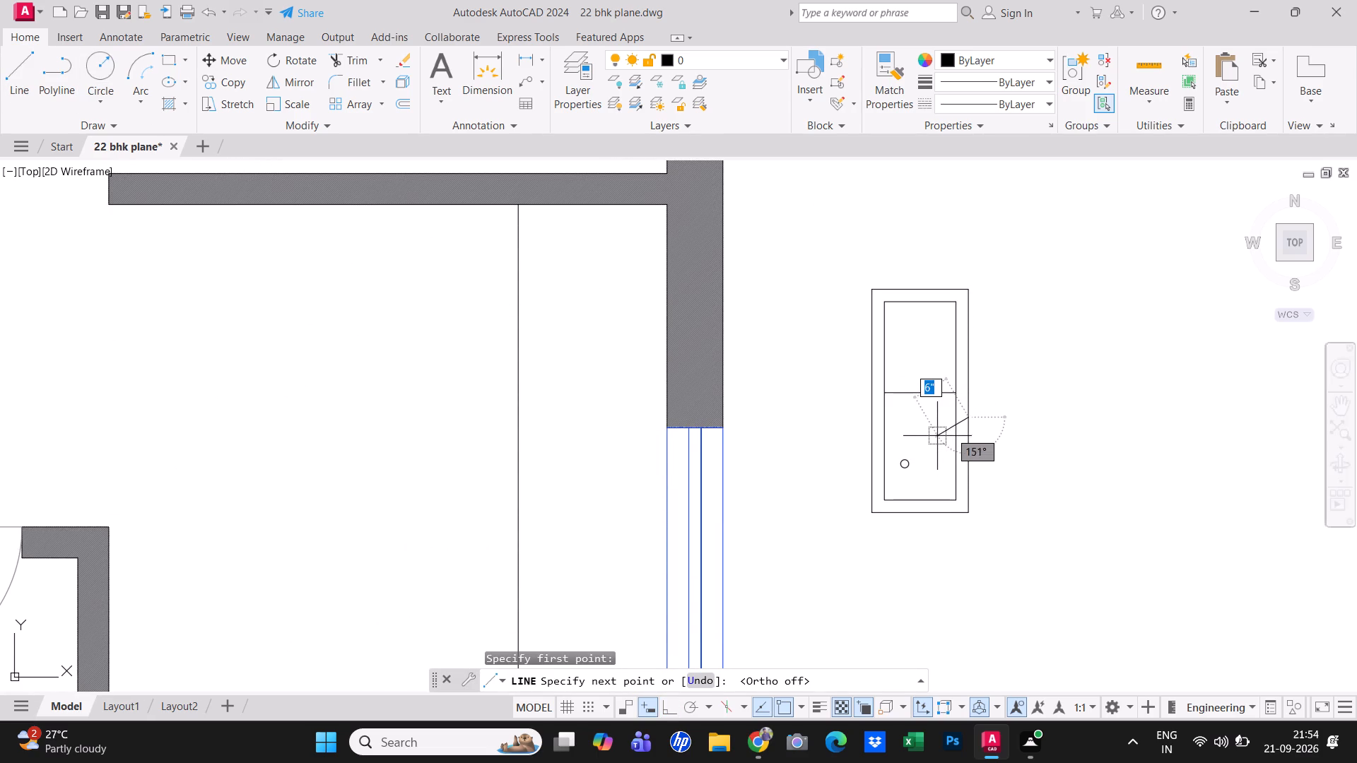
left_click(931, 440)
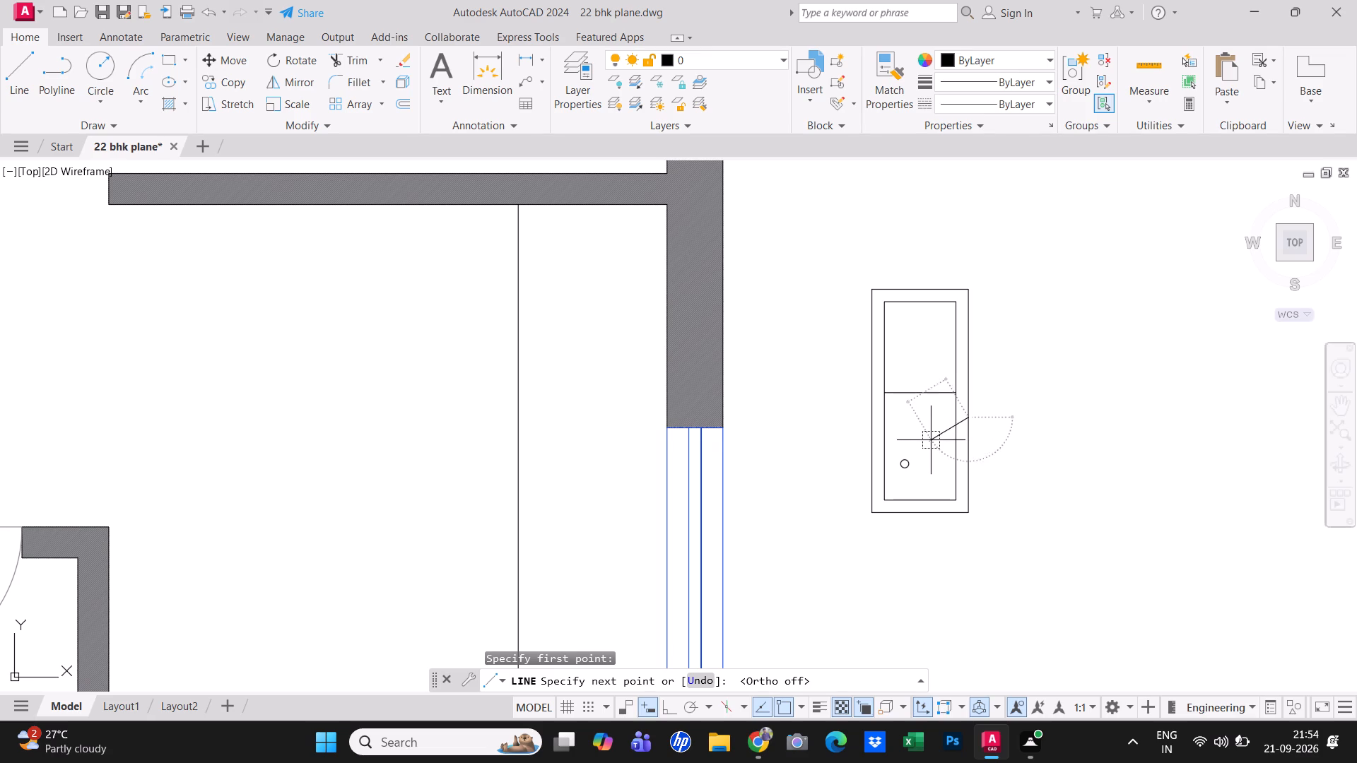
scroll(934, 446, "up", 3)
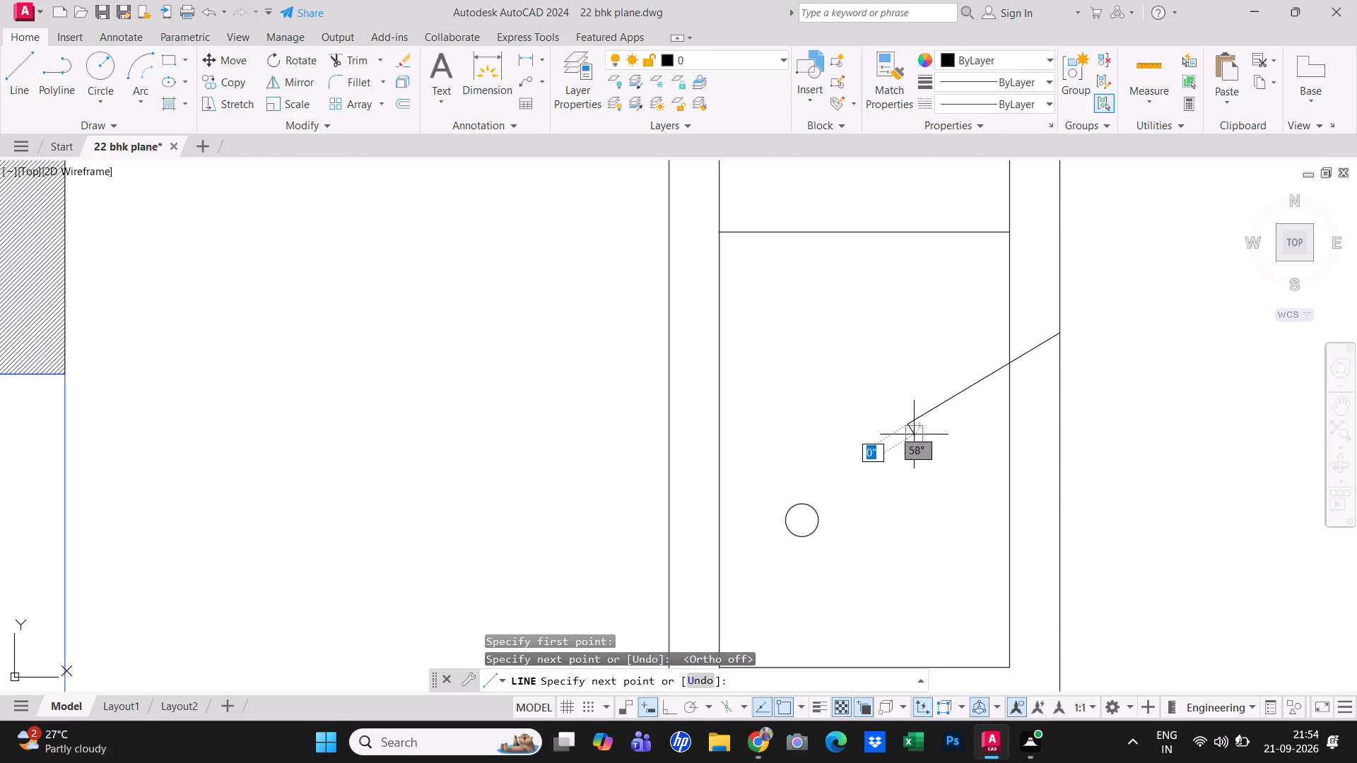
left_click(914, 434)
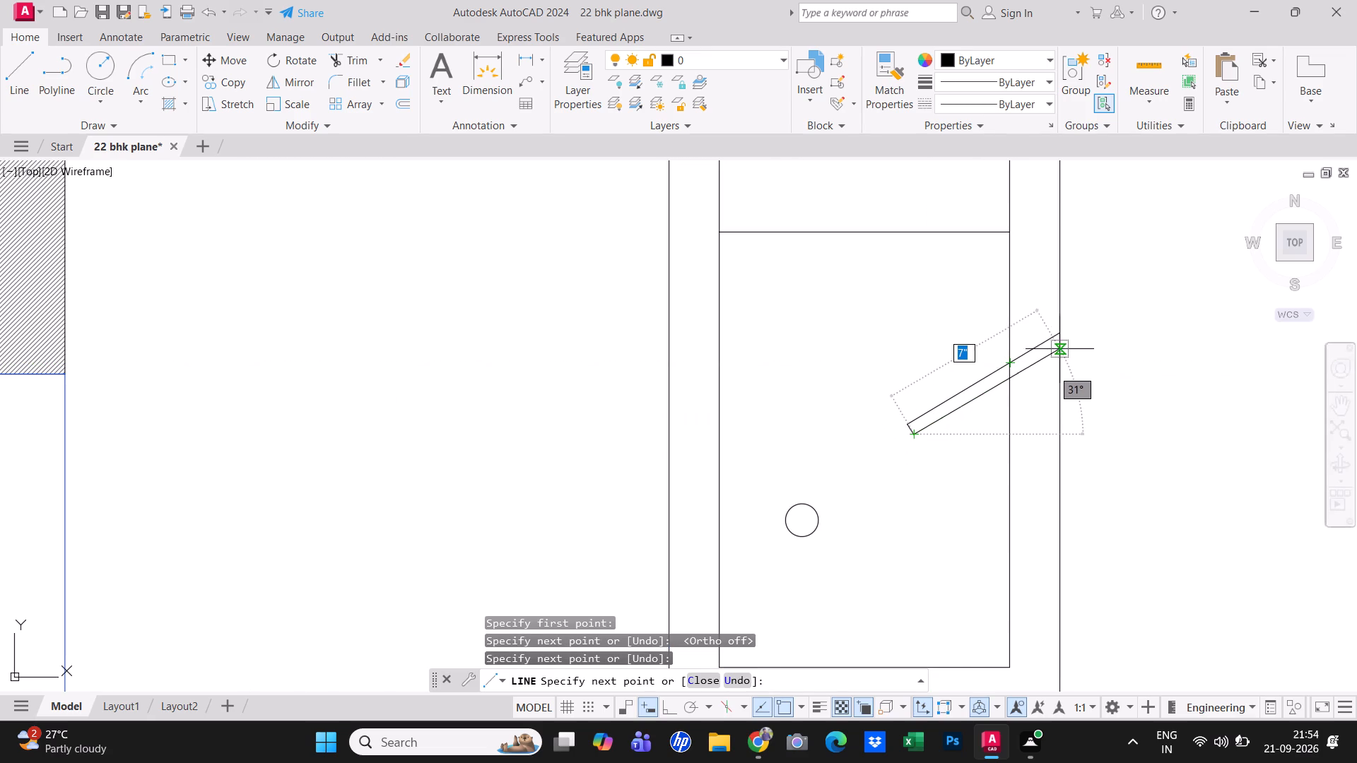
left_click(1061, 344)
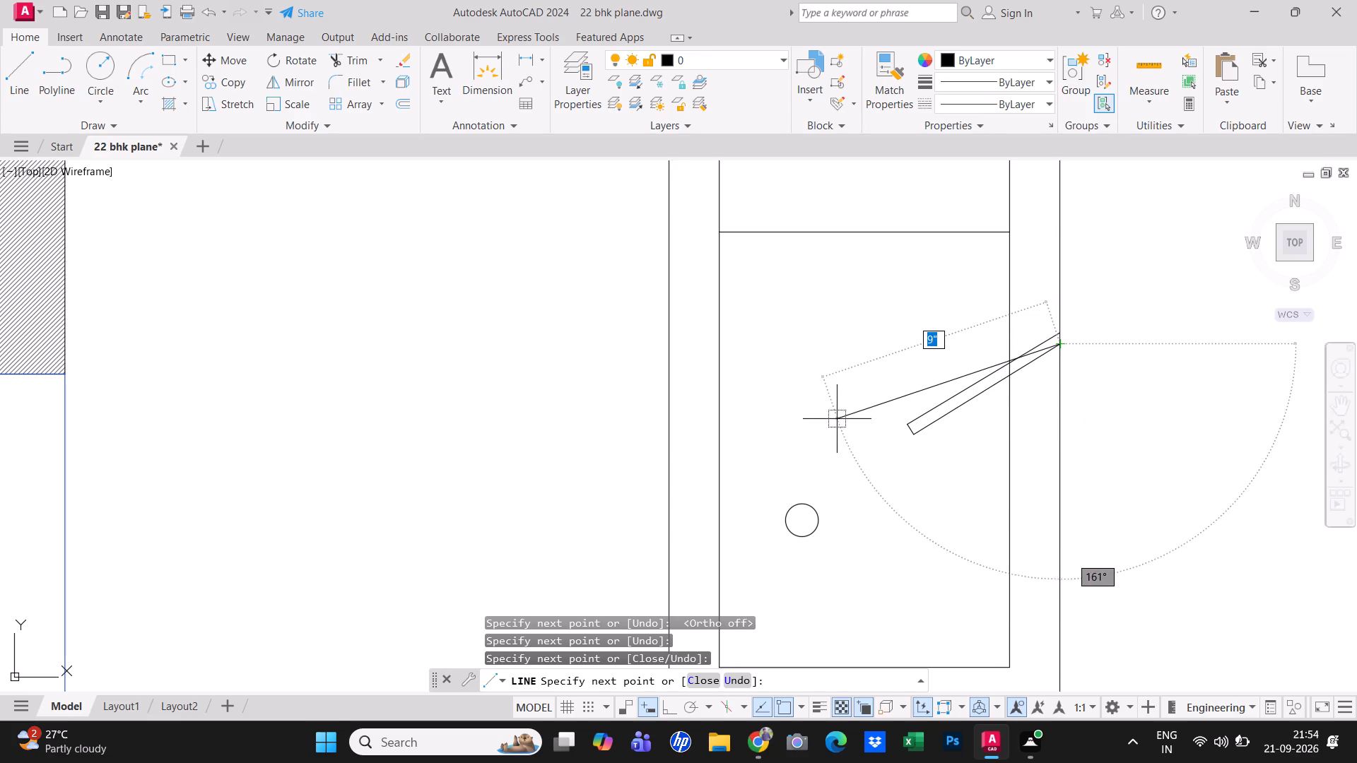
key("Escape")
Offset the inner rectangle's east side 2" westward.
scroll(888, 445, "down", 3)
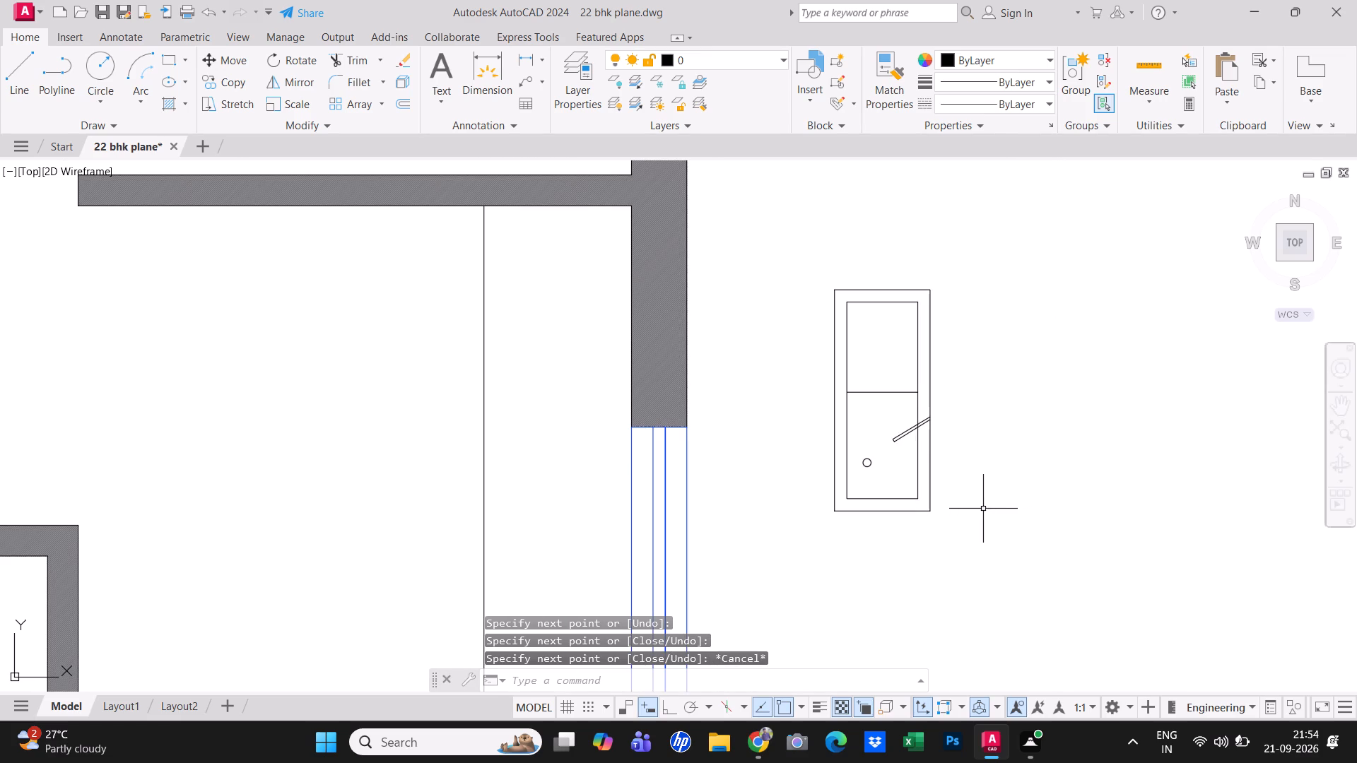
scroll(881, 341, "up", 1)
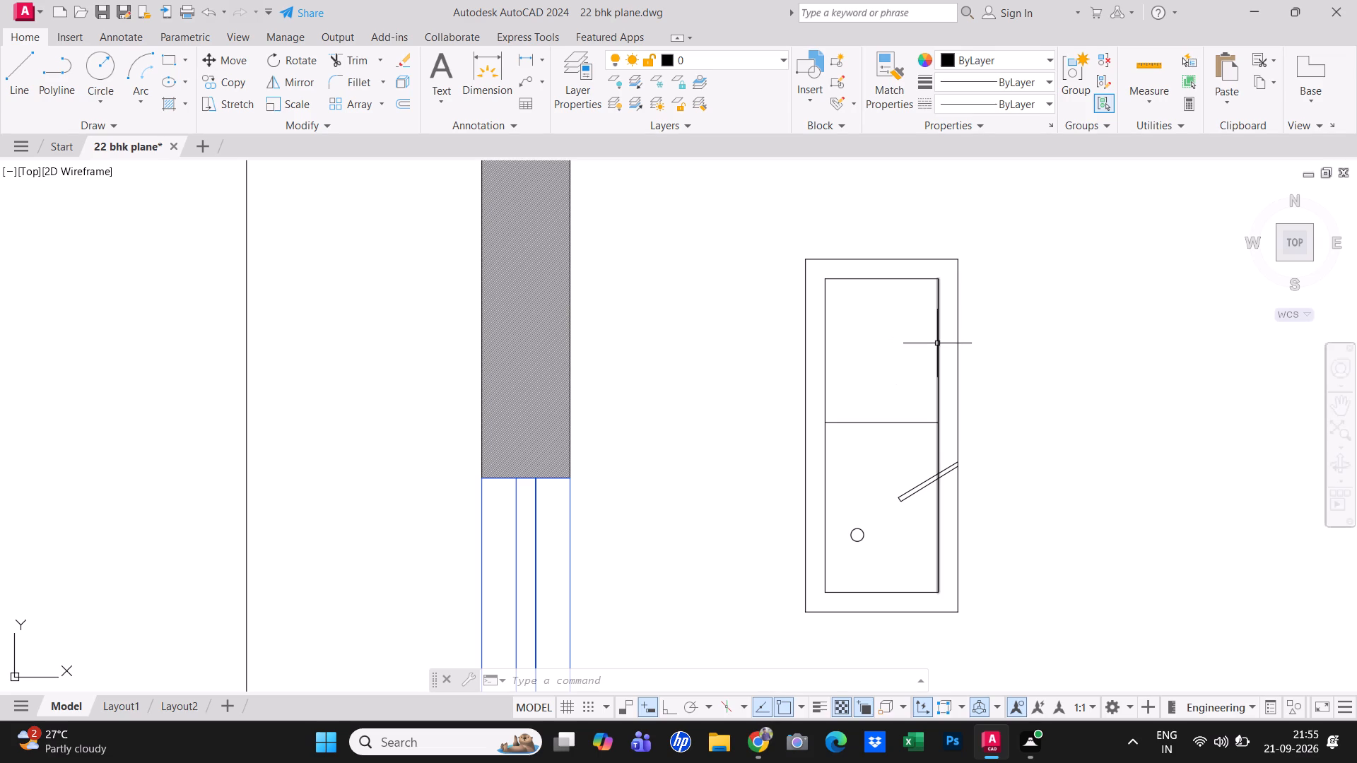
key("o")
key("space")
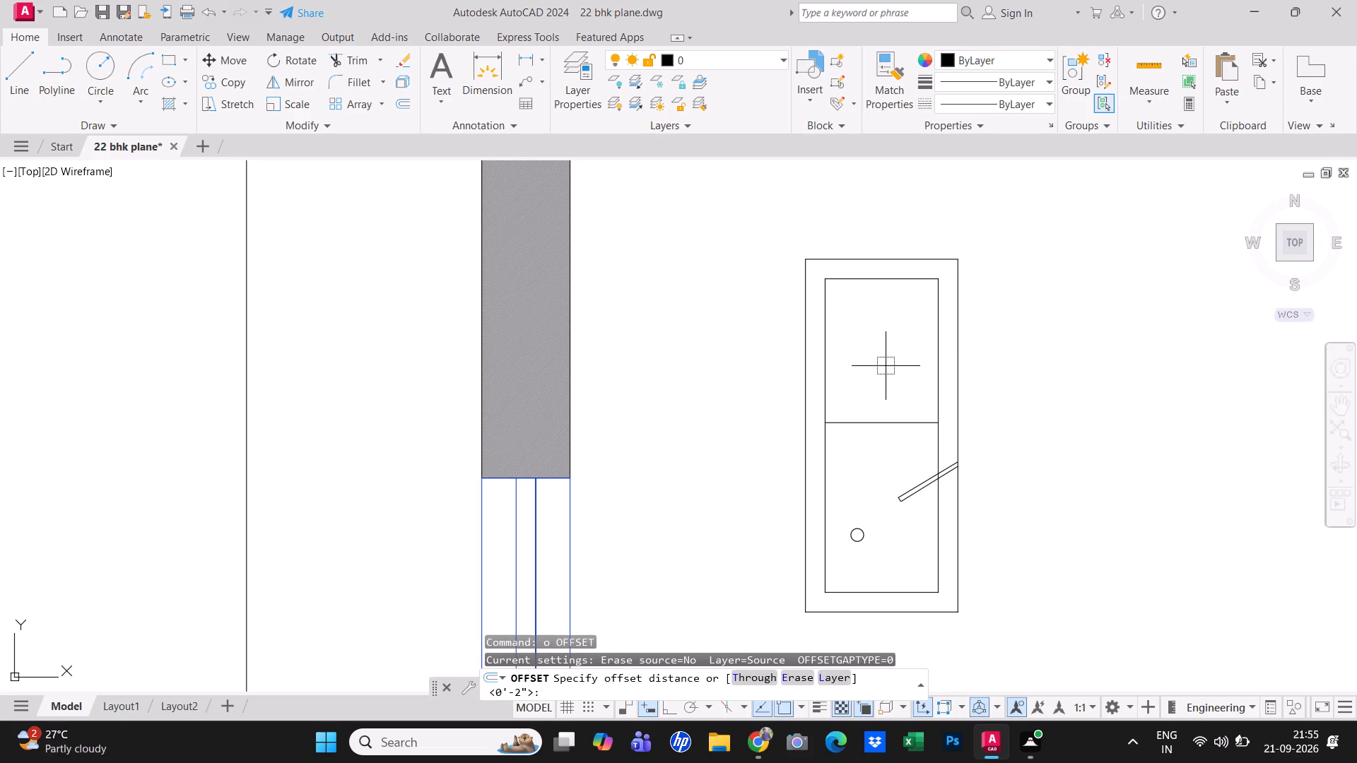
type("2\"")
key("Return")
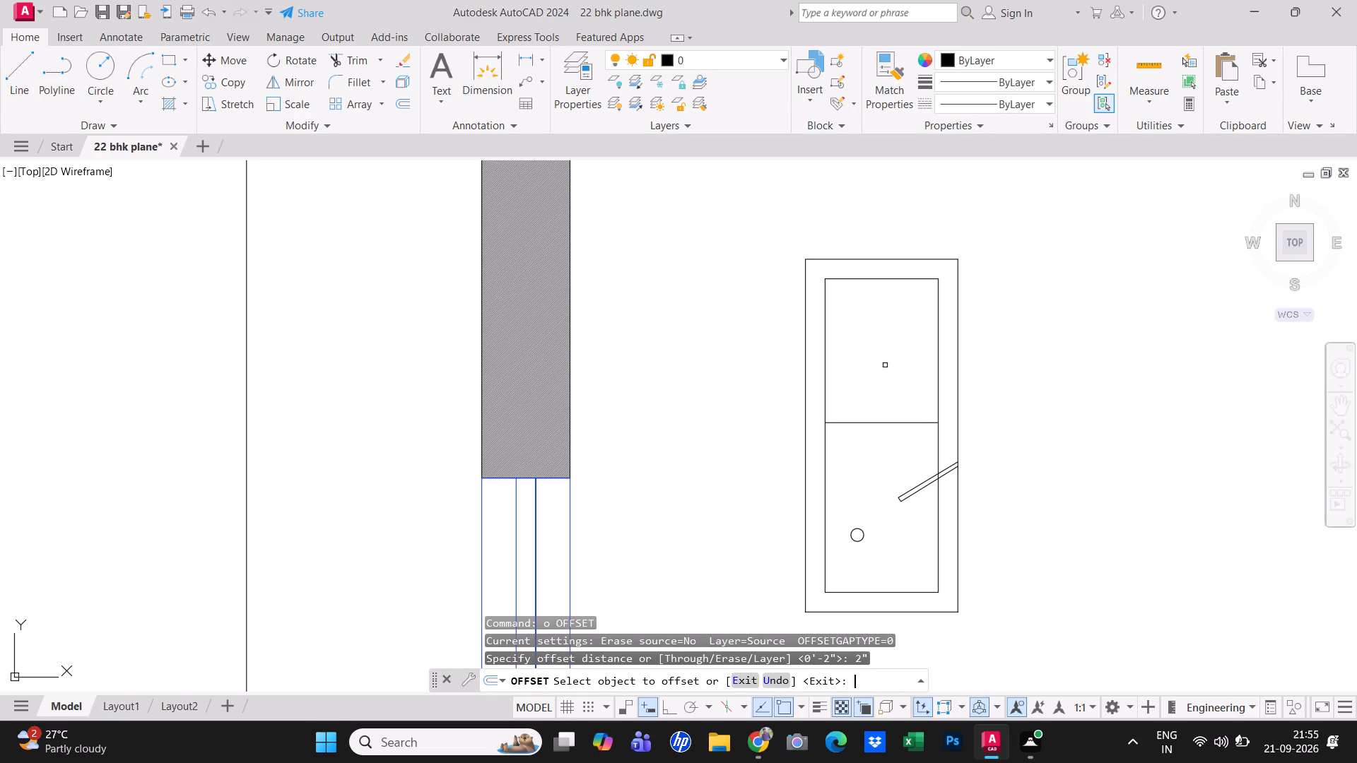
left_click(936, 343)
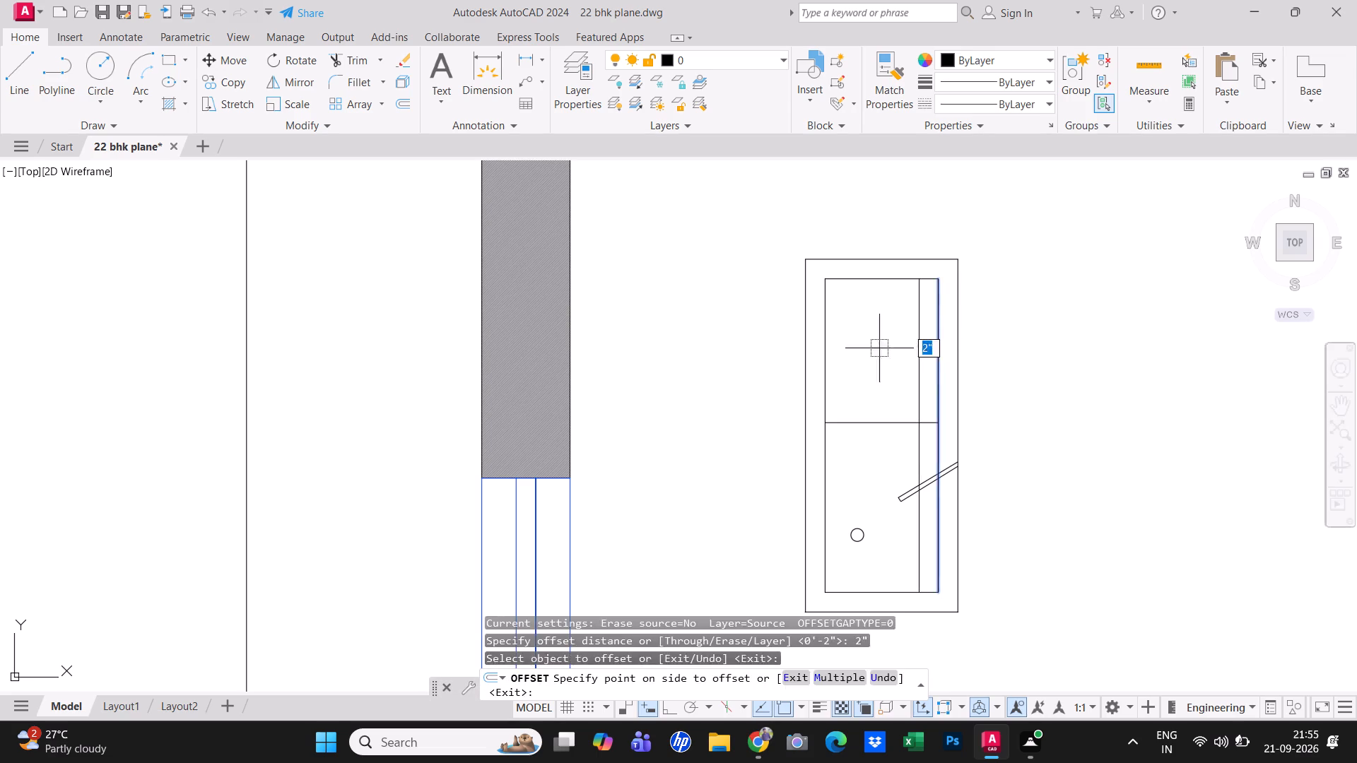
left_click(879, 349)
key("Escape")
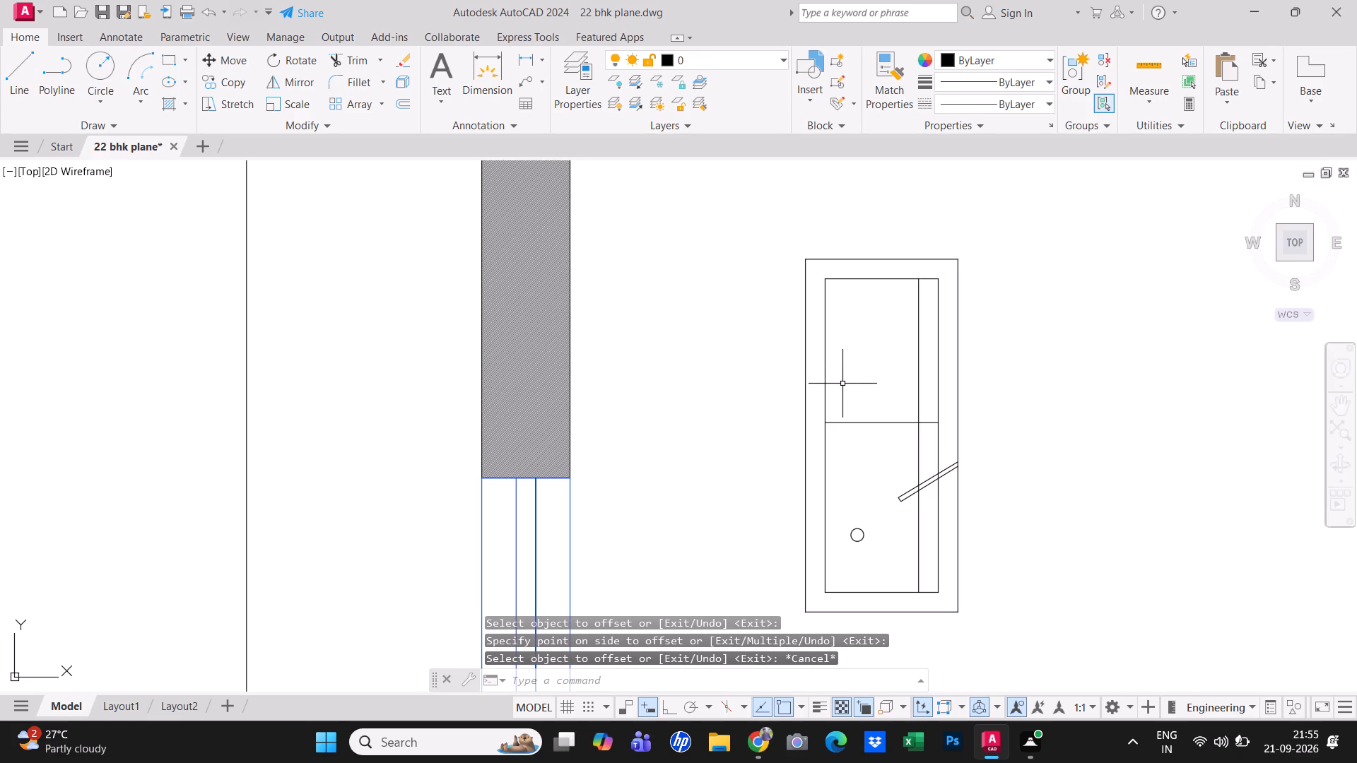
Trim the offset line within the southern compartment on both sides of the tap.
key("y")
key("Escape")
type("tr")
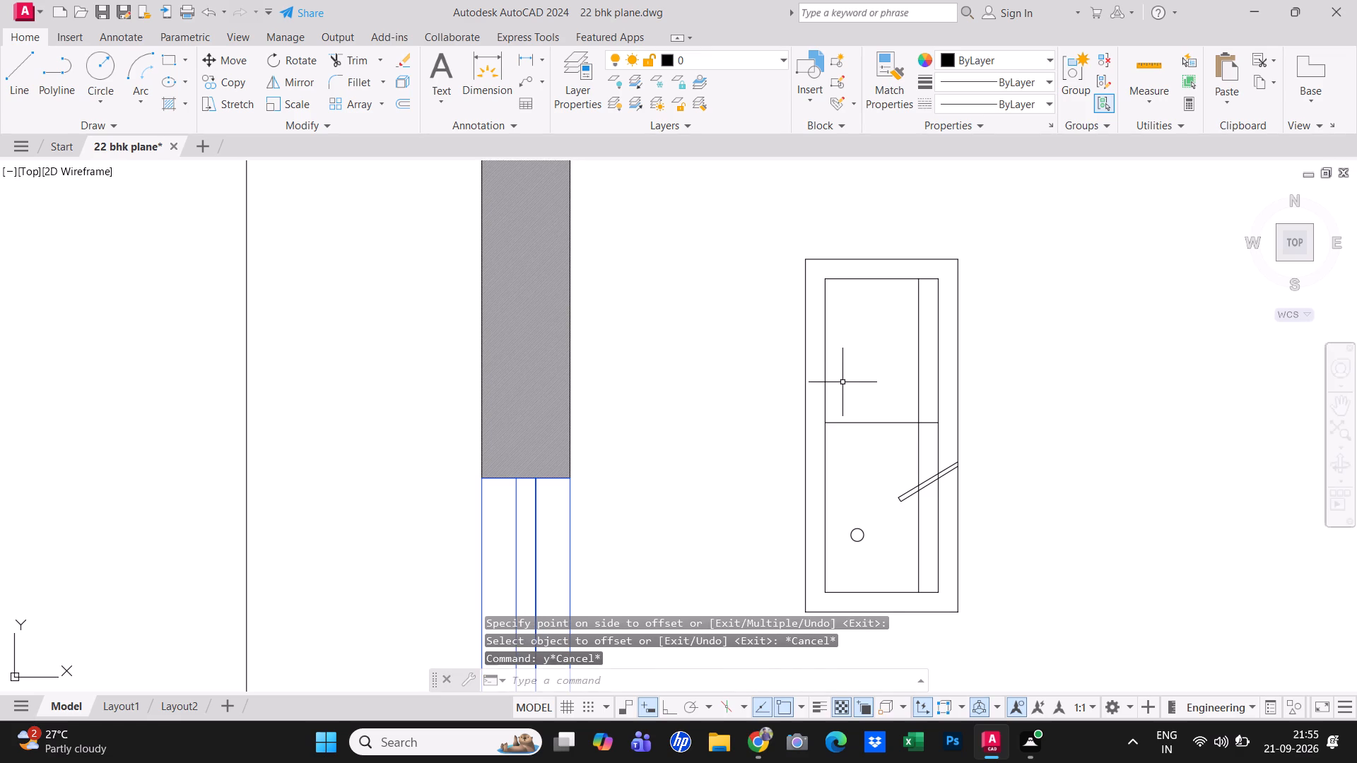
key("space")
left_click(921, 453)
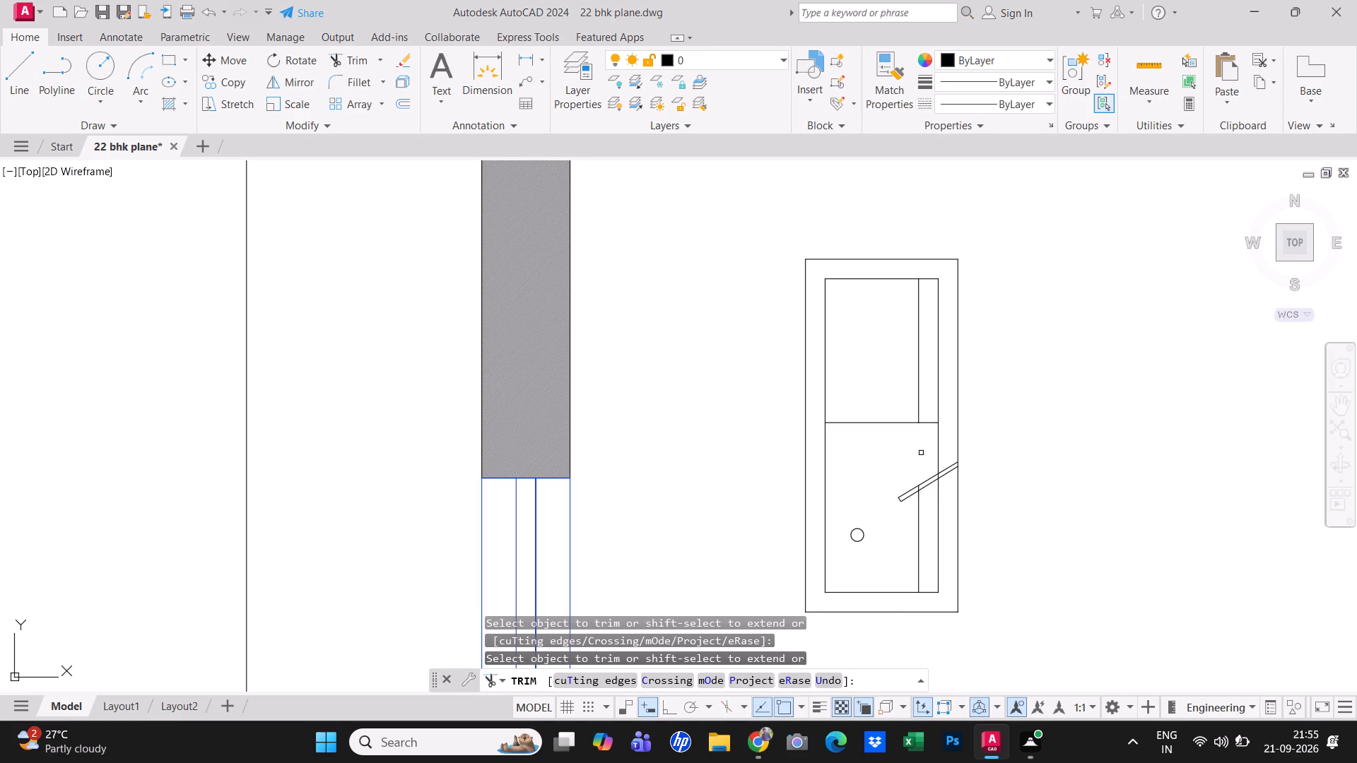
scroll(922, 511, "up", 3)
left_click(901, 514)
scroll(901, 514, "down", 2)
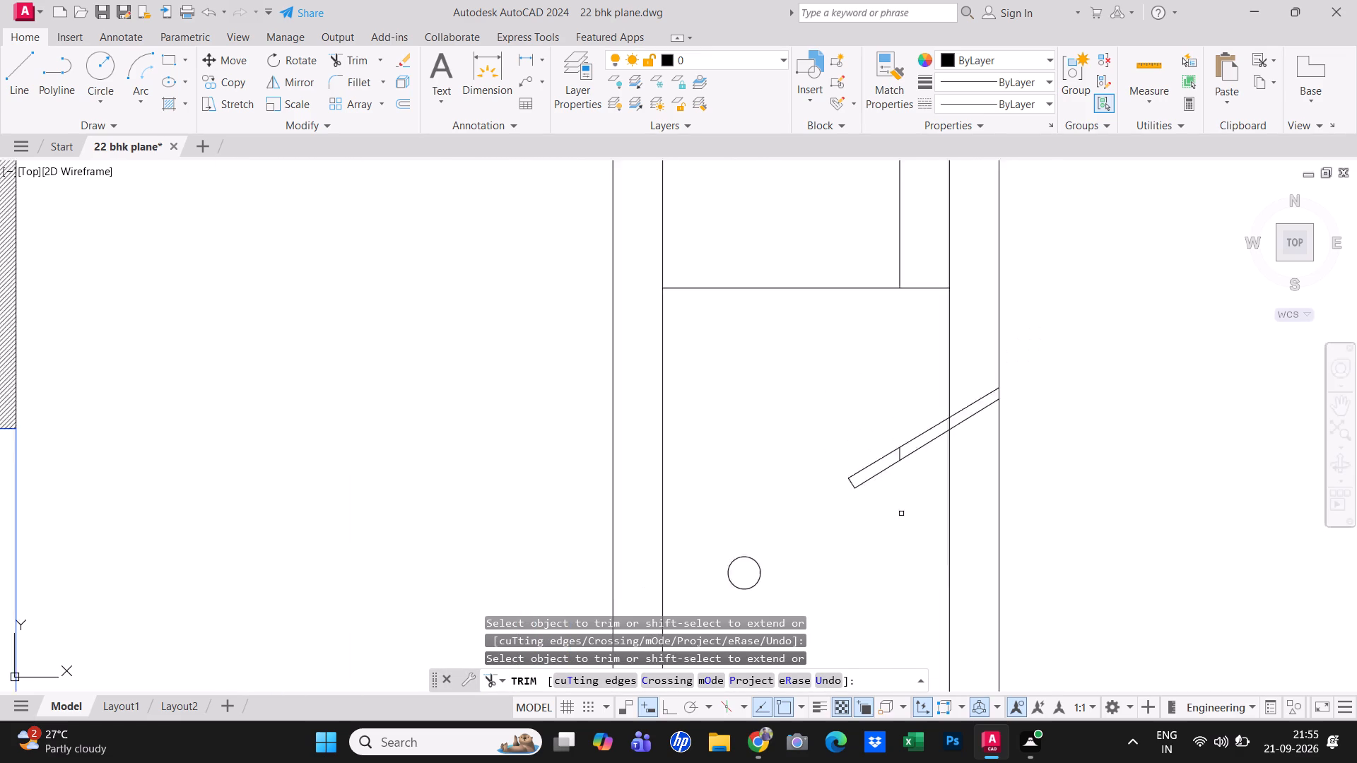
scroll(901, 514, "down", 2)
key("Escape")
scroll(925, 407, "up", 2)
key("Escape")
key("Escape")
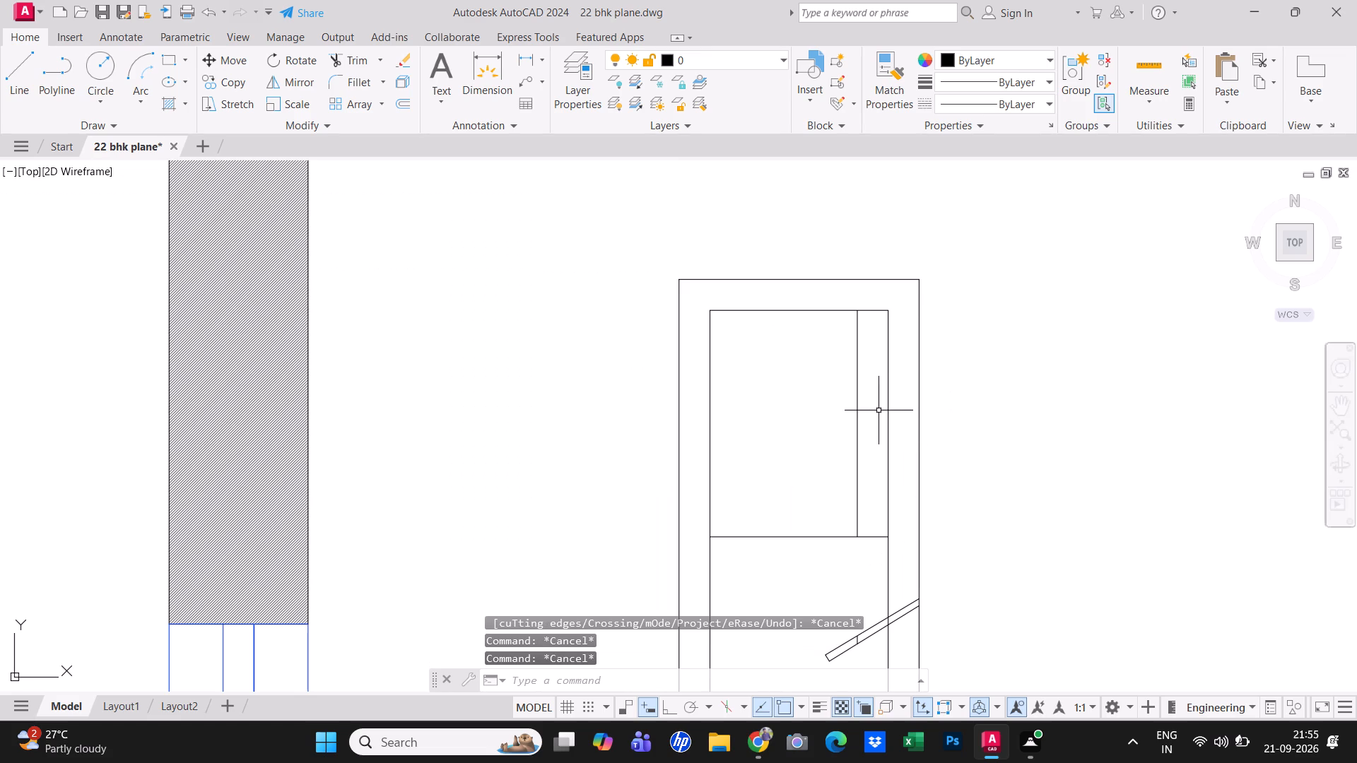
Offset the line in the northern compartment 2" westward four times in succession to form the drainboard grooves.
type("o 2\"")
key("Return")
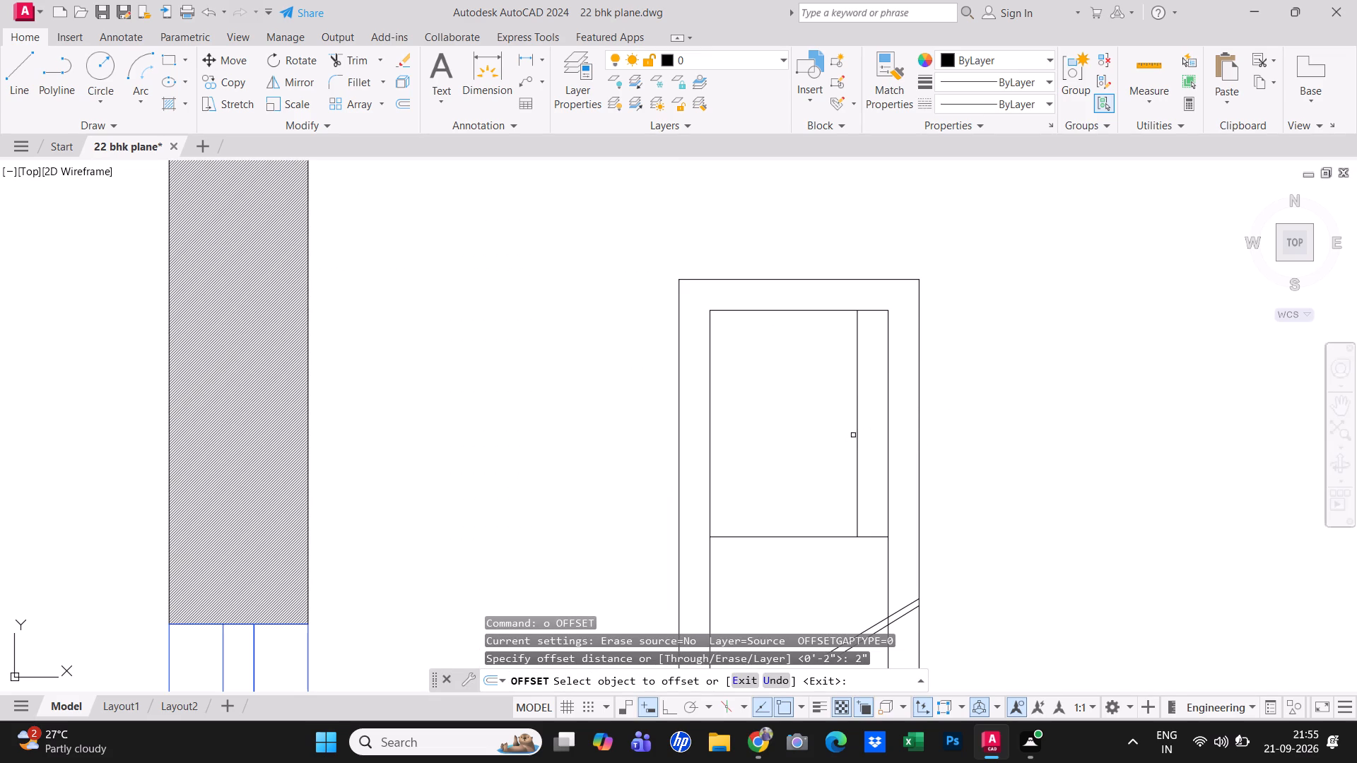
left_click(856, 432)
left_click(759, 443)
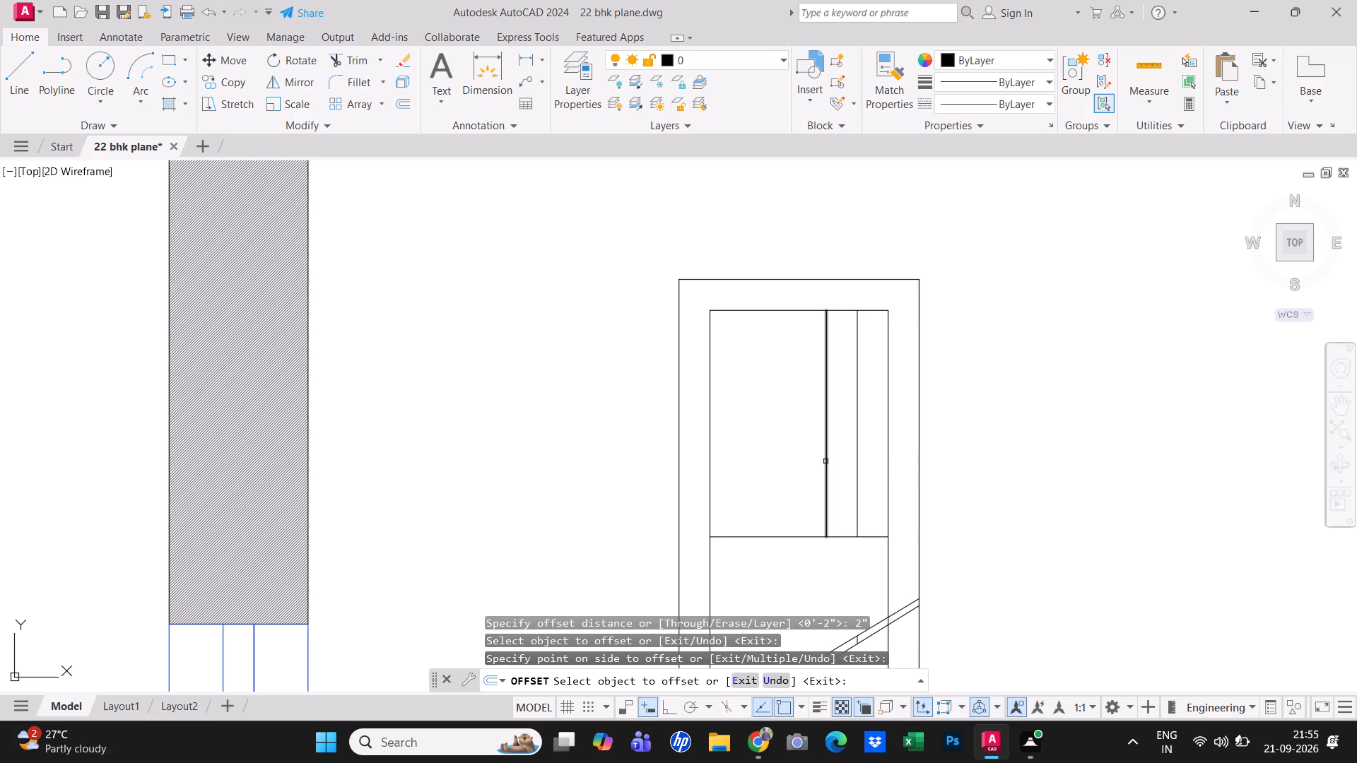
left_click(826, 461)
left_click_drag(772, 460, 781, 460)
left_click(797, 453)
left_click(737, 454)
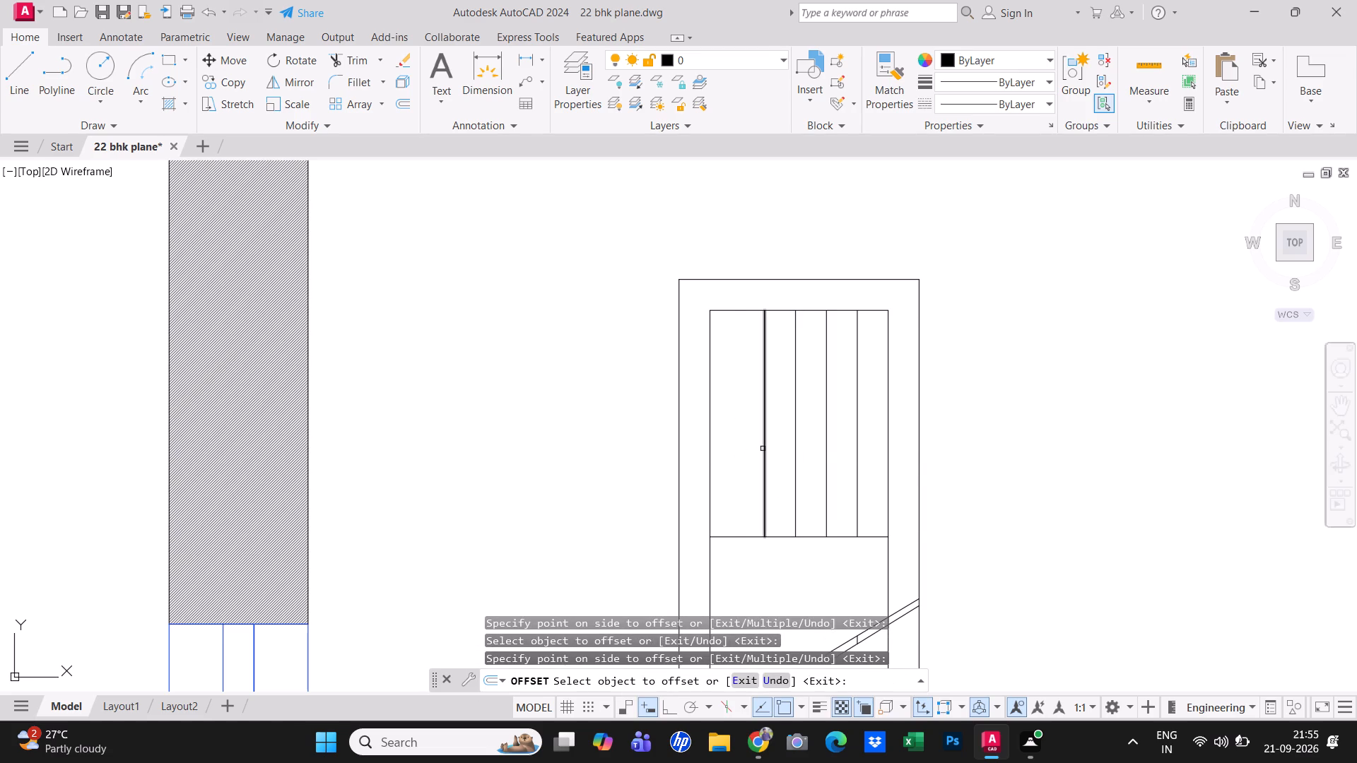
left_click(763, 449)
left_click(751, 452)
scroll(858, 492, "down", 3)
scroll(868, 580, "up", 1)
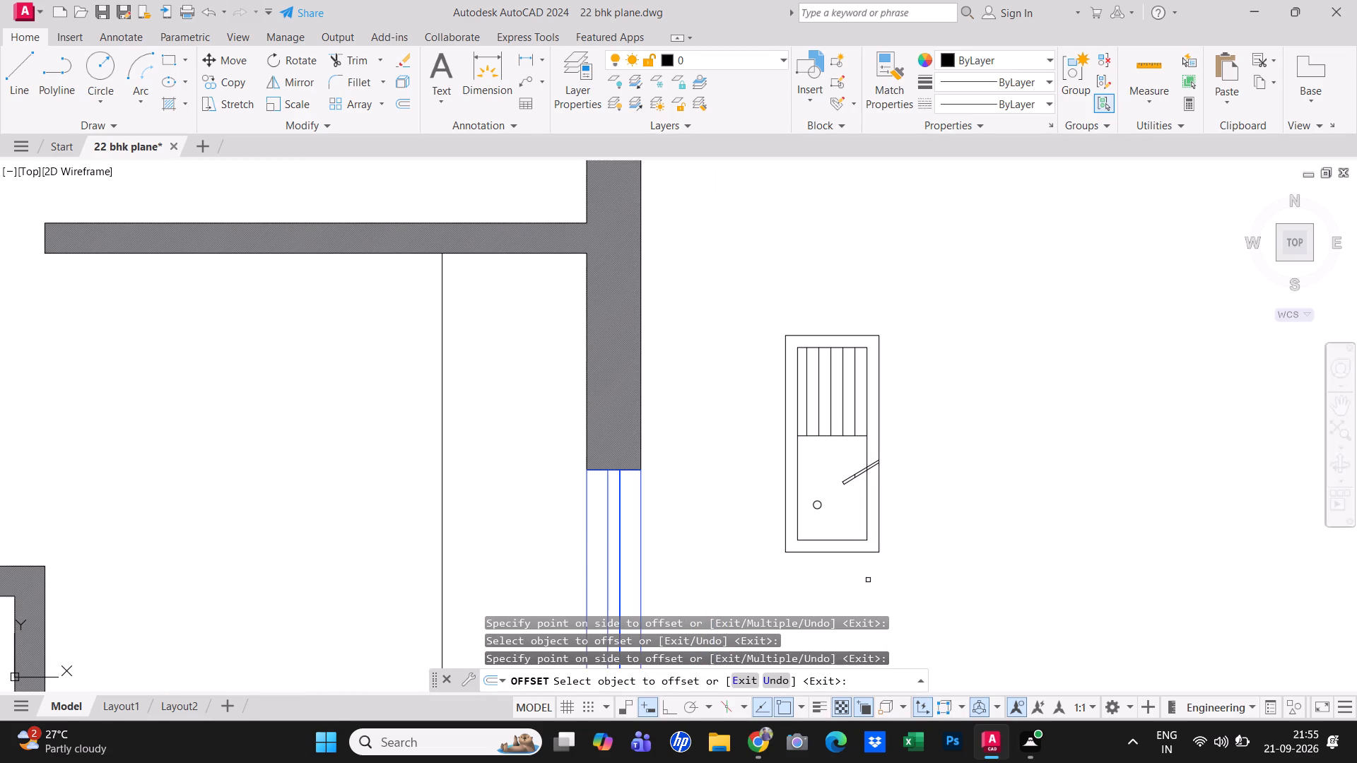
key("Escape")
Group all the sink's lines, tap and drain circle into one object.
left_click(886, 574)
left_click(765, 312)
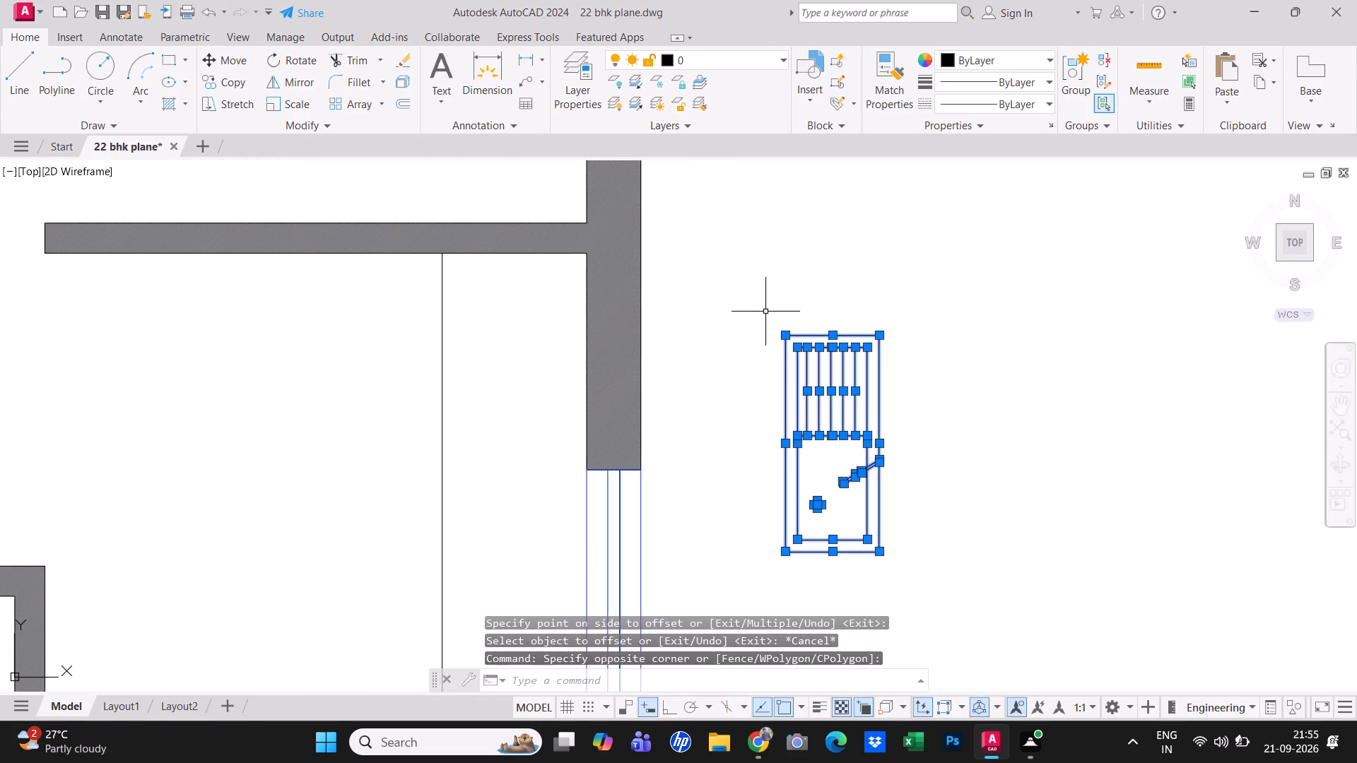
key("g")
key("space")
Copy the sink group by its northeast corner onto the kitchen's east counter, about 3" from the wall's inner face.
scroll(862, 401, "down", 1)
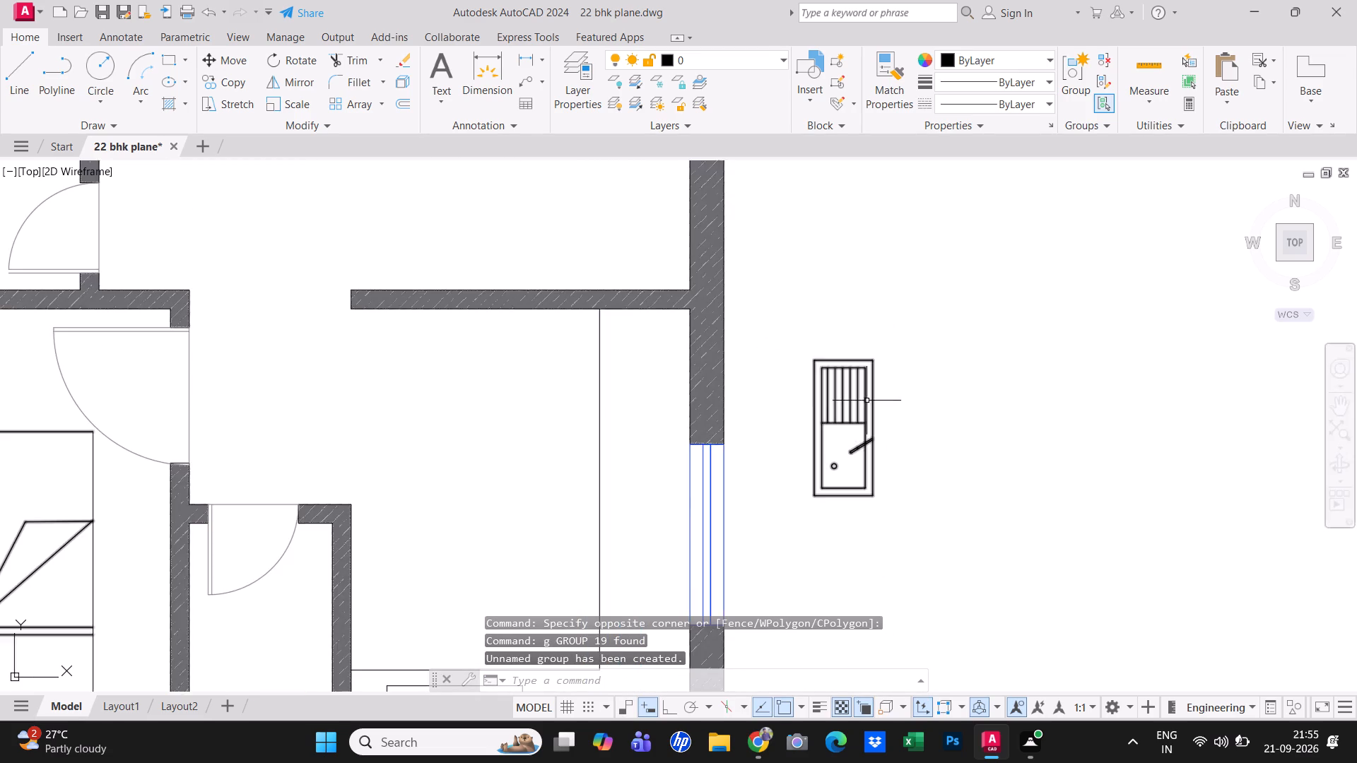
scroll(867, 400, "up", 2)
left_click(820, 394)
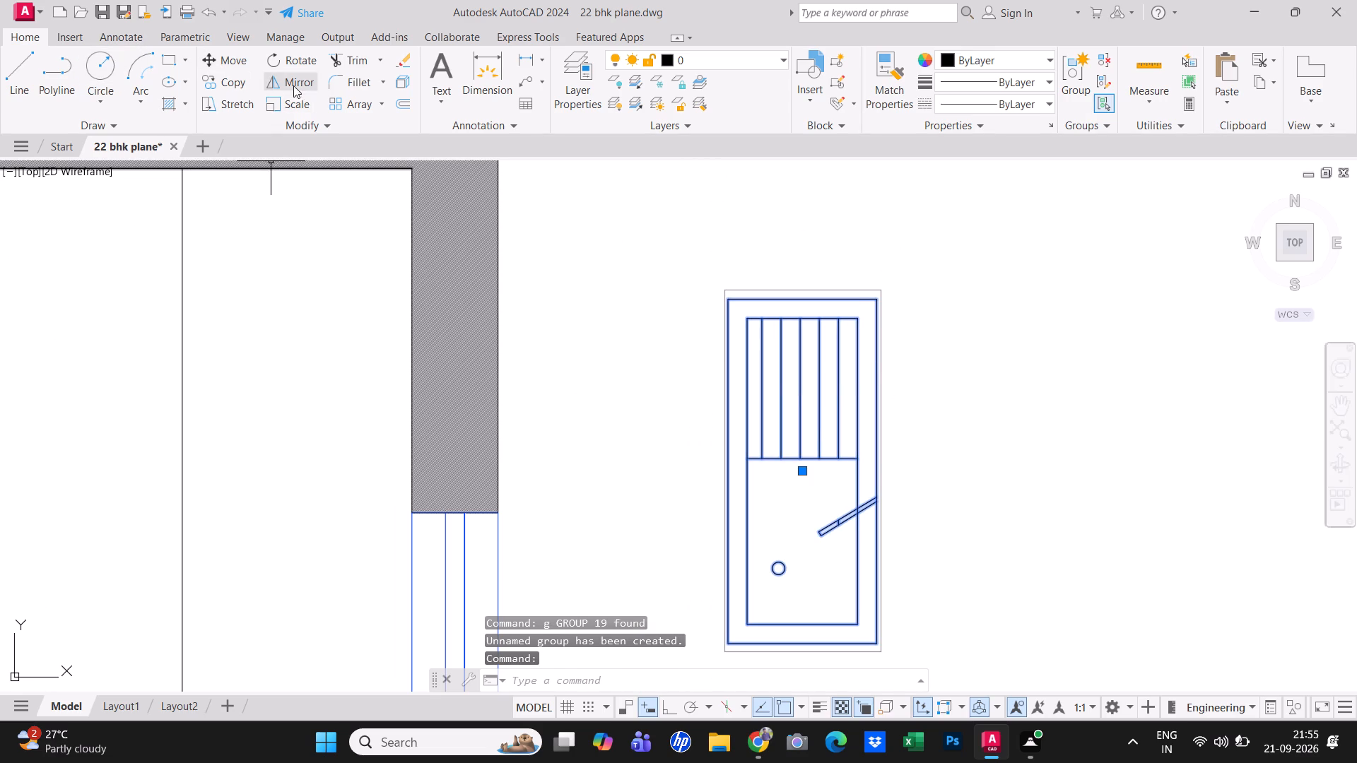
left_click(247, 88)
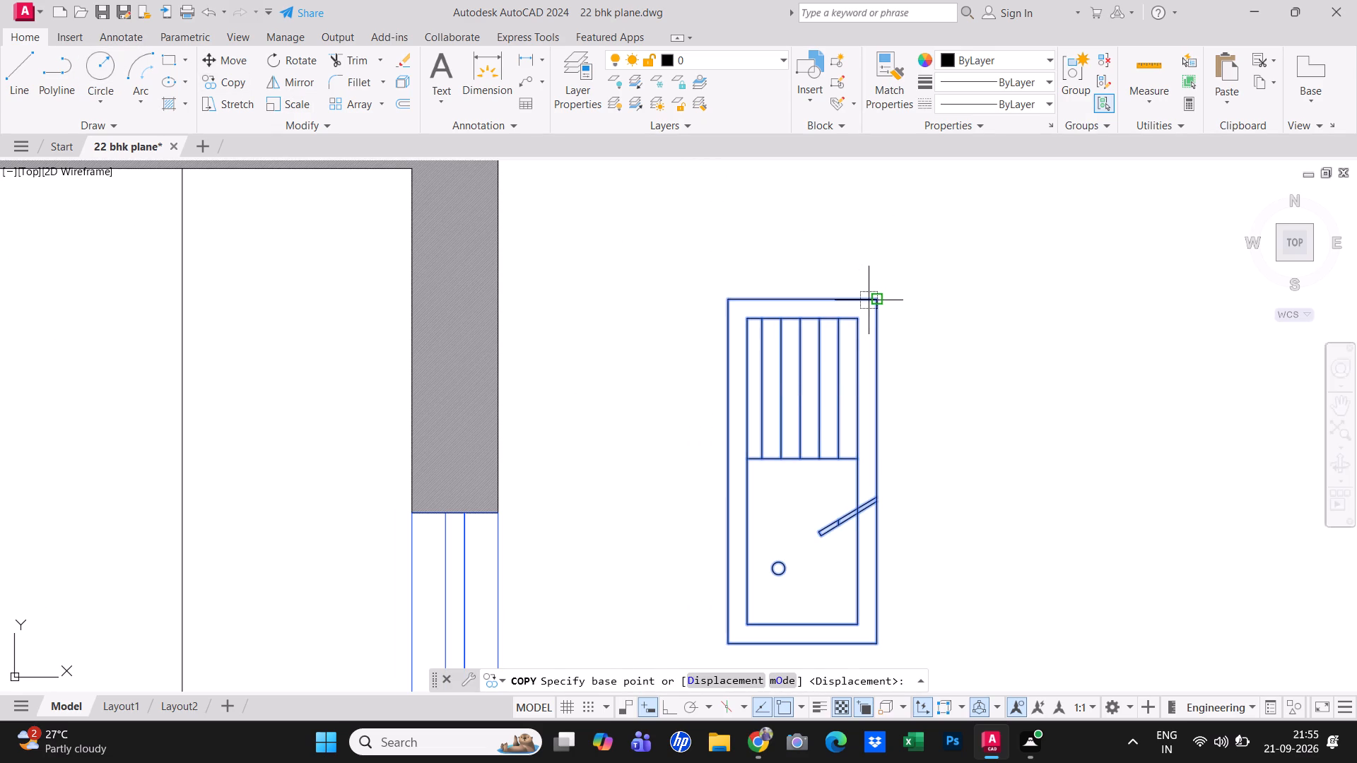
left_click(870, 300)
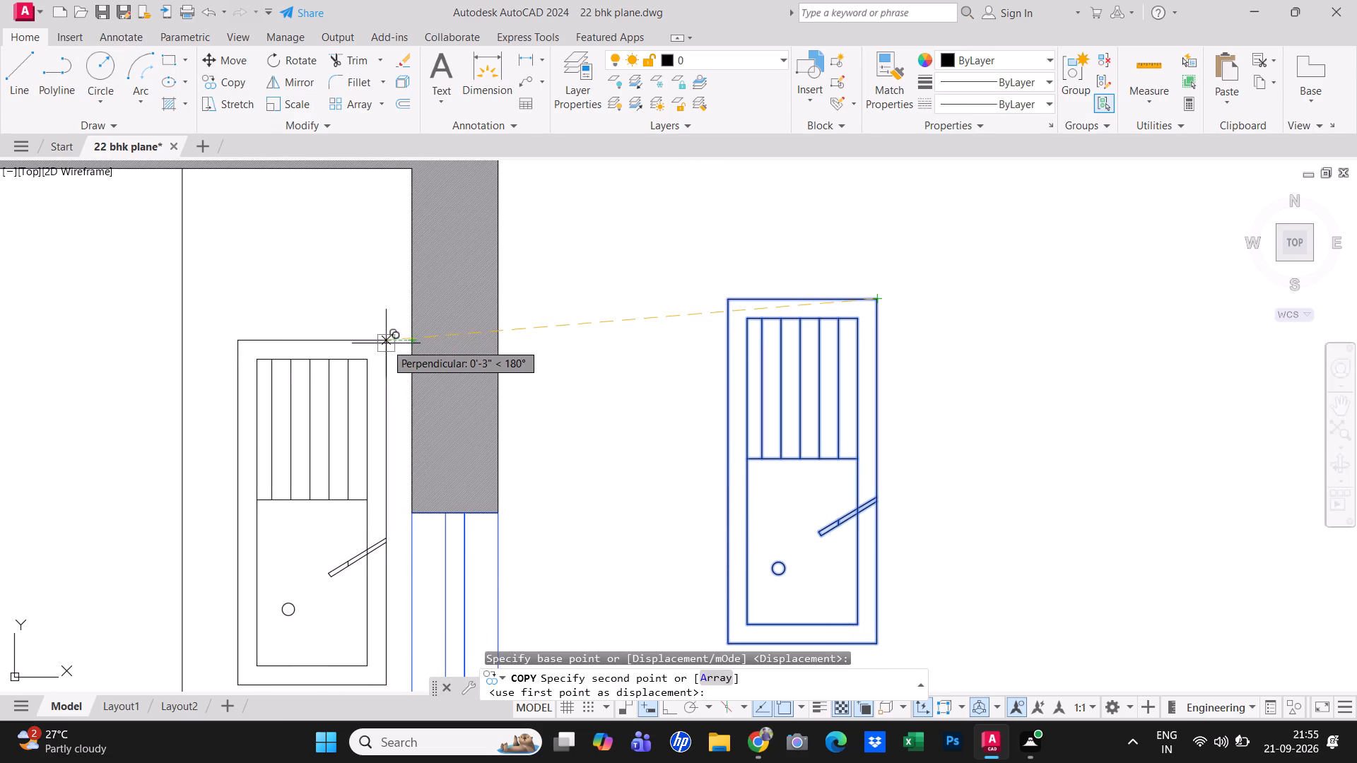
left_click(384, 346)
key("Escape")
scroll(682, 321, "down", 2)
scroll(688, 314, "up", 1)
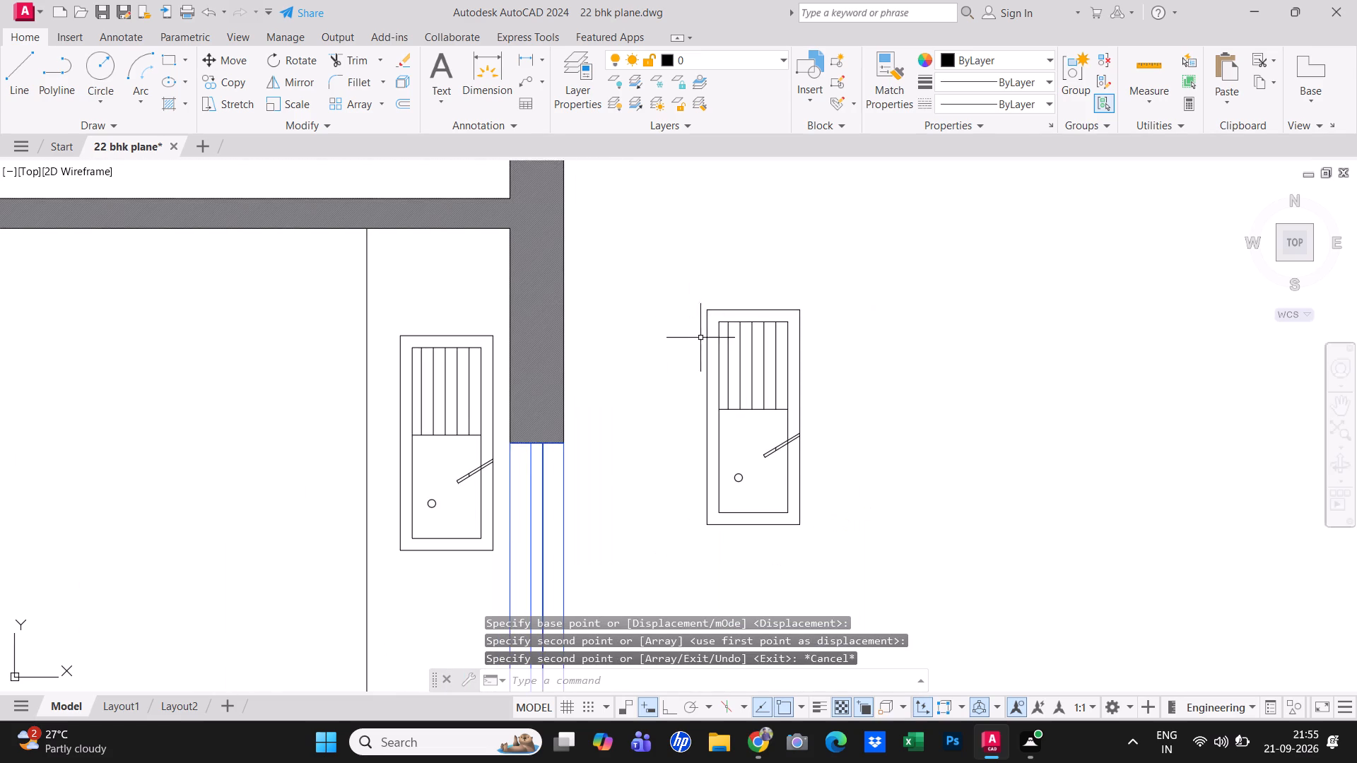
scroll(698, 360, "down", 6)
scroll(582, 415, "up", 2)
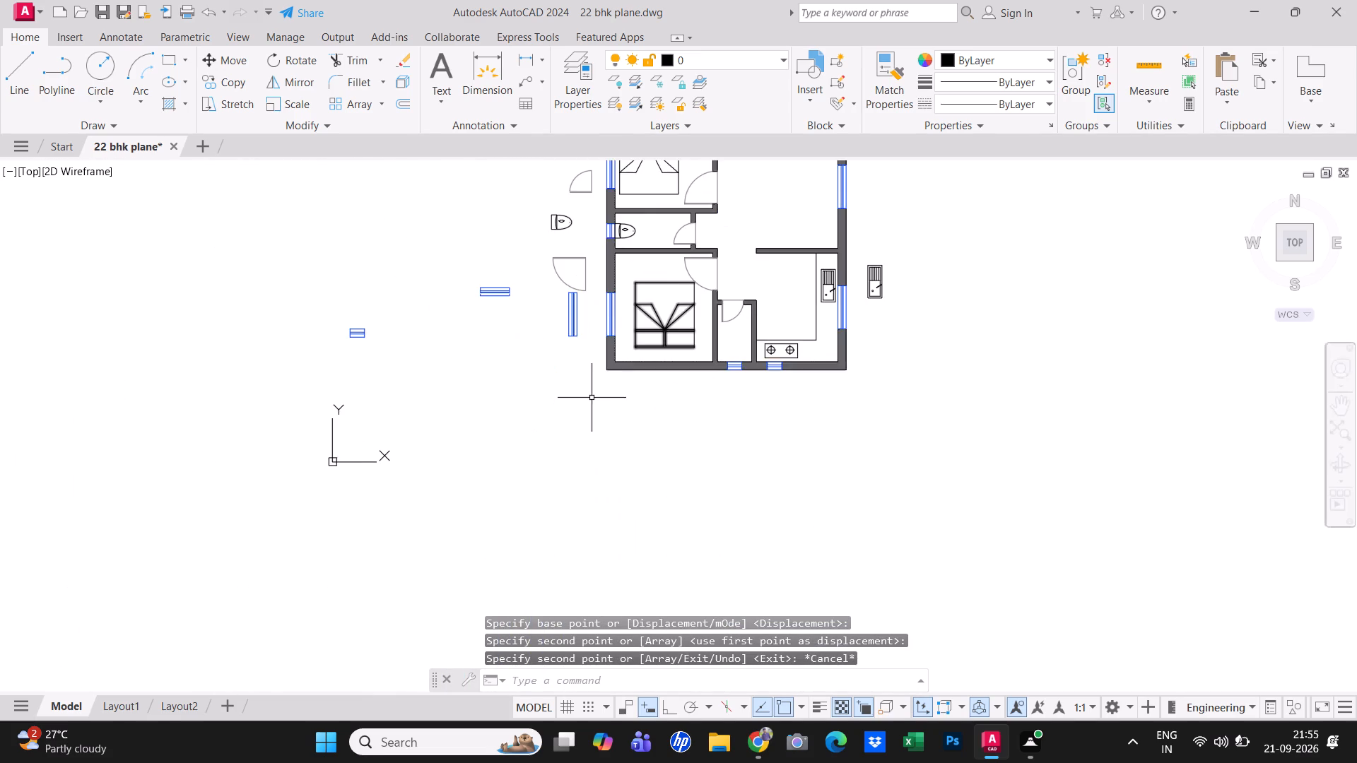
Cut the spare bed, doors, toilet and windows west of the plan and paste them in the empty area northeast of it.
middle_click_drag(593, 398, 609, 487)
scroll(597, 423, "down", 1)
left_click(611, 463)
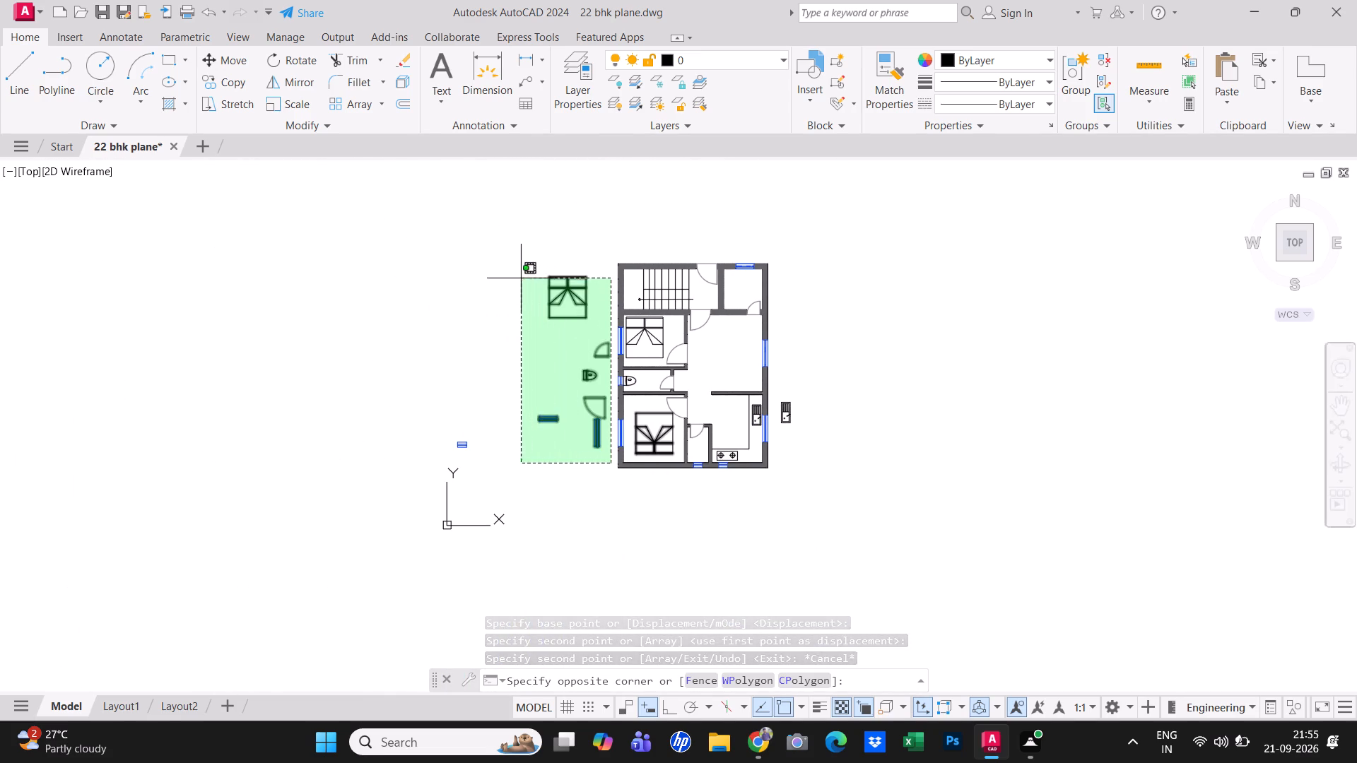
left_click(443, 239)
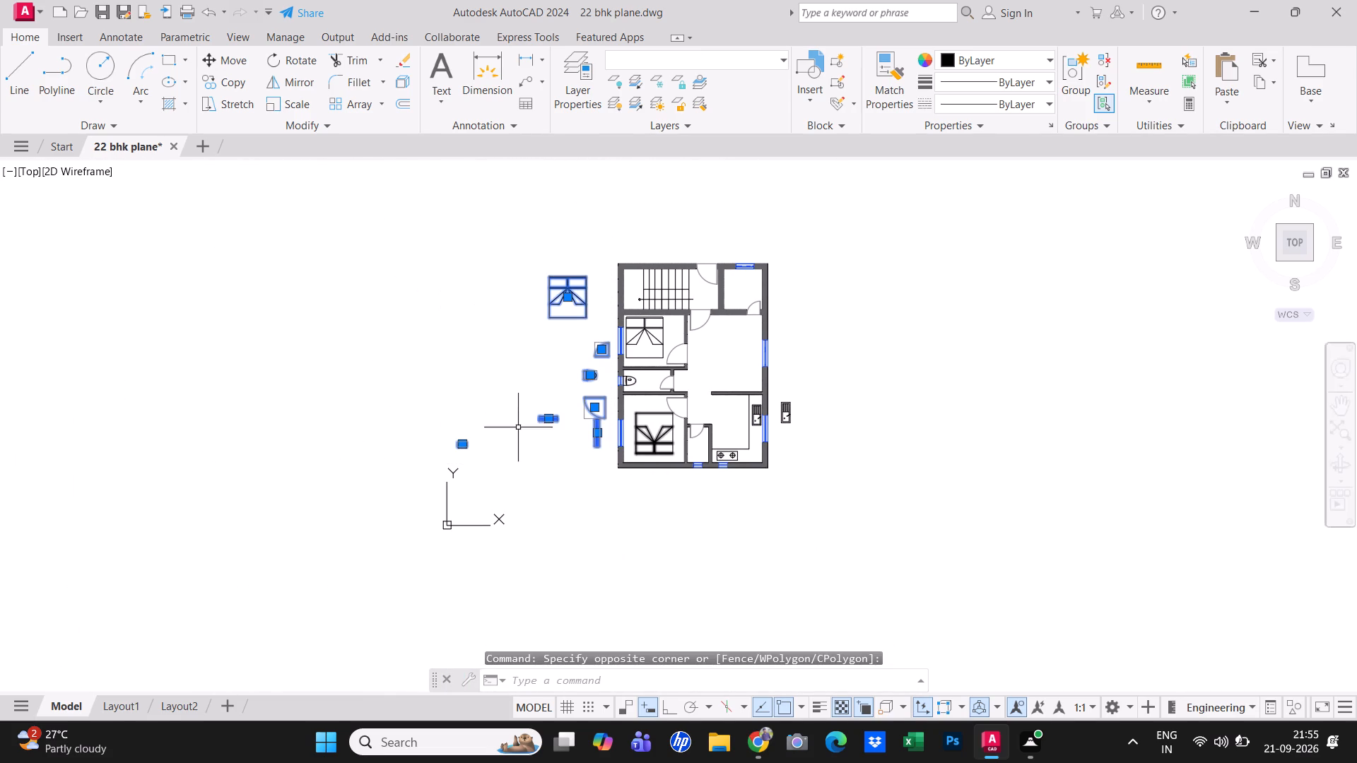
key("ctrl+x")
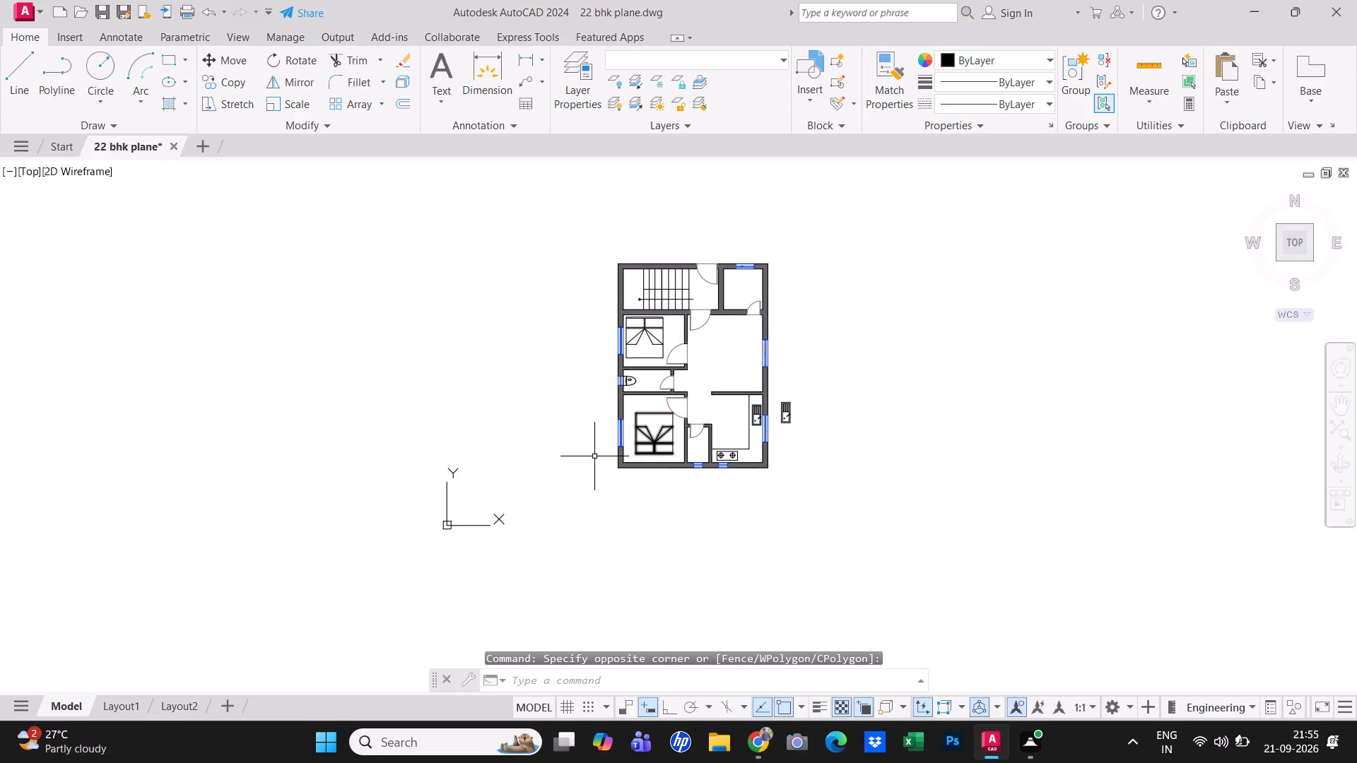
middle_click_drag(1062, 377, 823, 453, "ctrl")
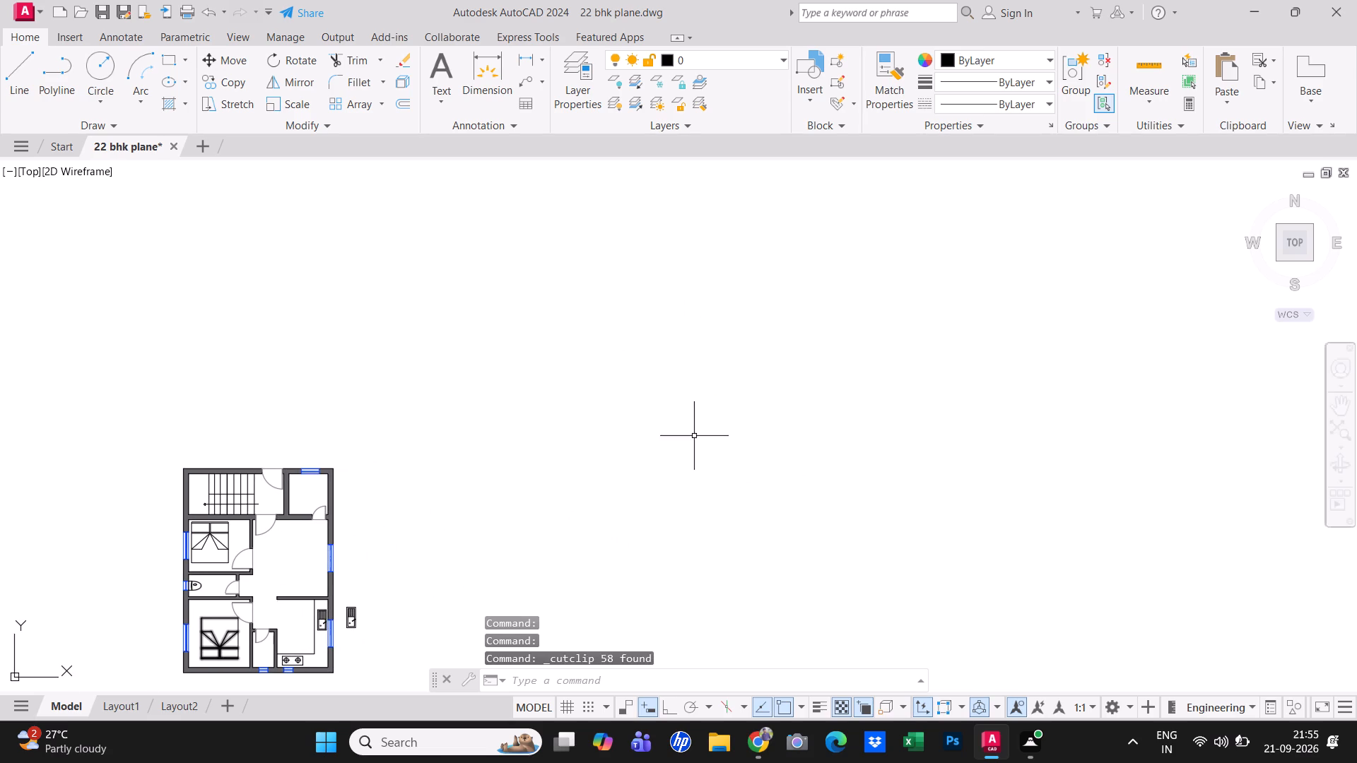
key("ctrl+v")
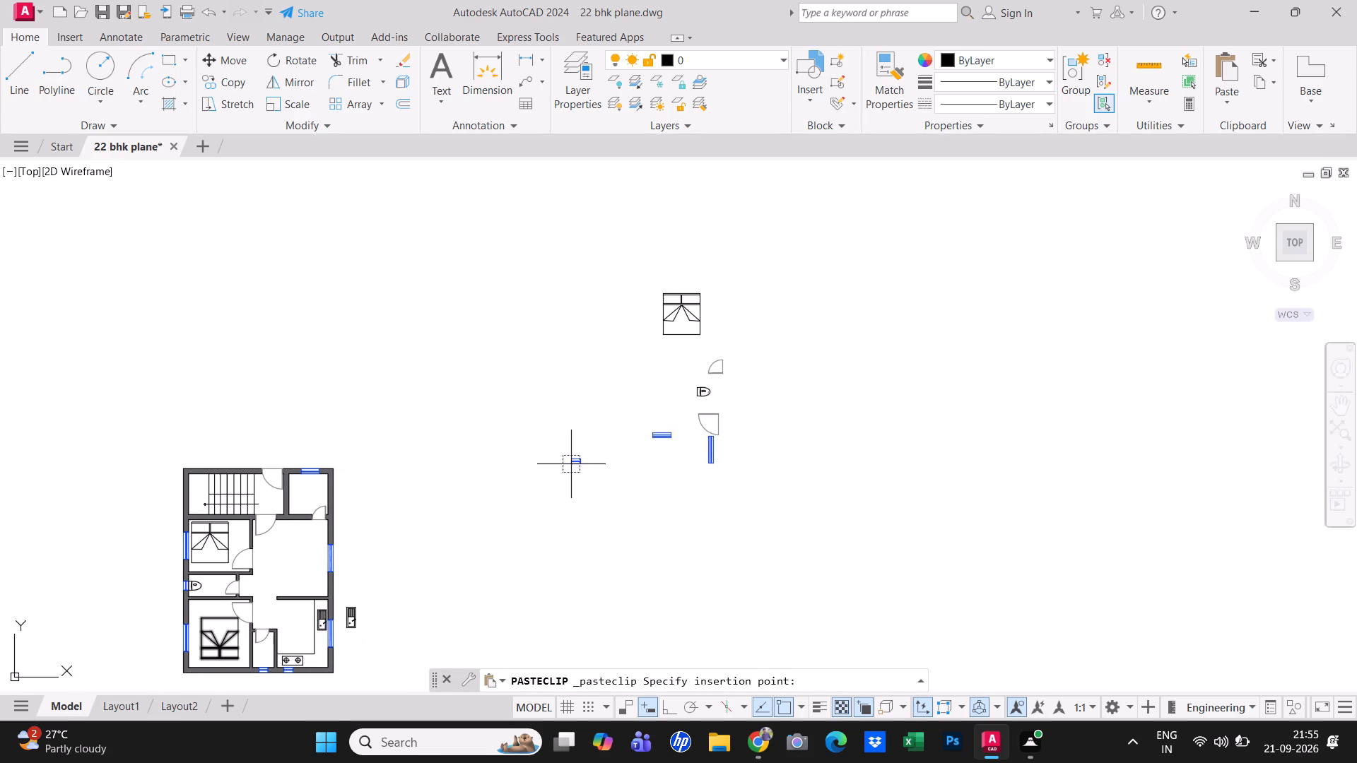
left_click(571, 464, "ctrl")
key("Escape")
Cut the spare sink east of the kitchen and paste it among the relocated spare furniture and fittings.
left_click(389, 645)
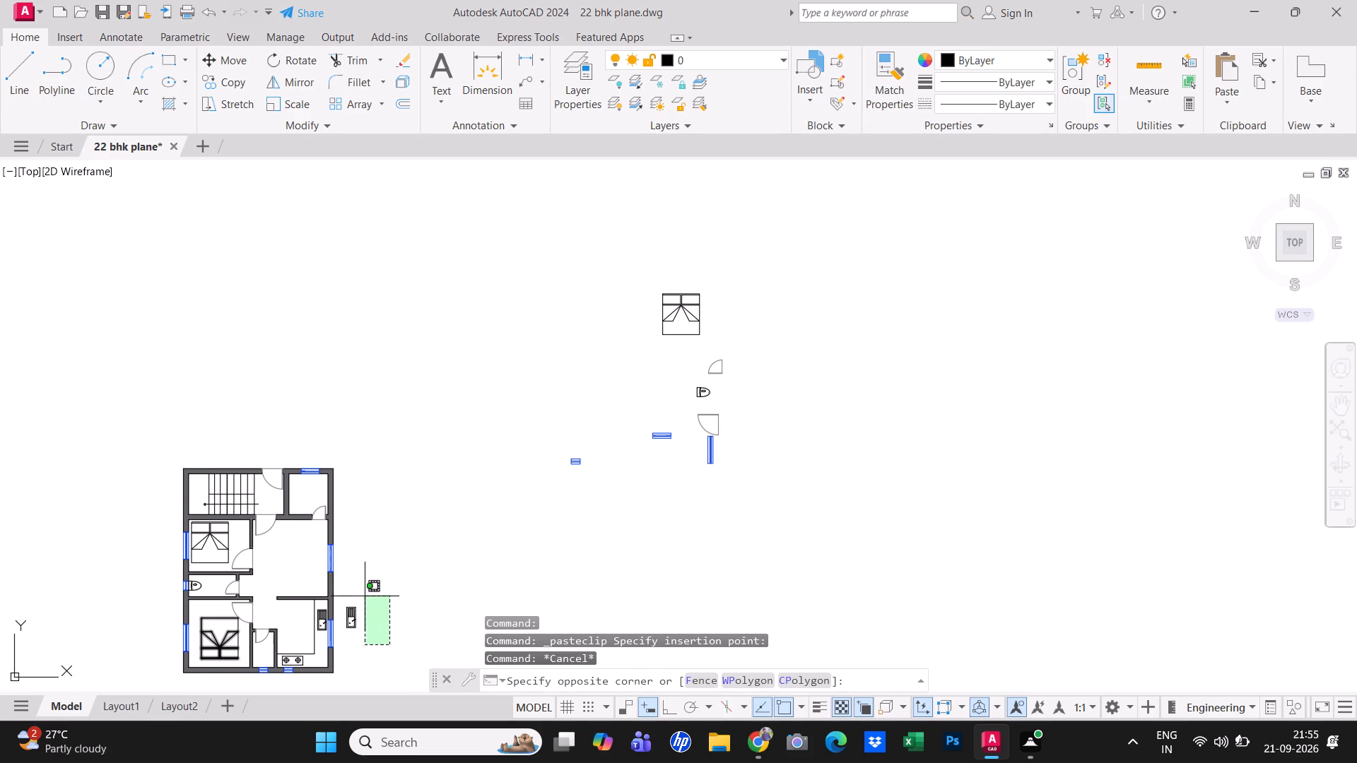
left_click(343, 577)
key("ctrl+x")
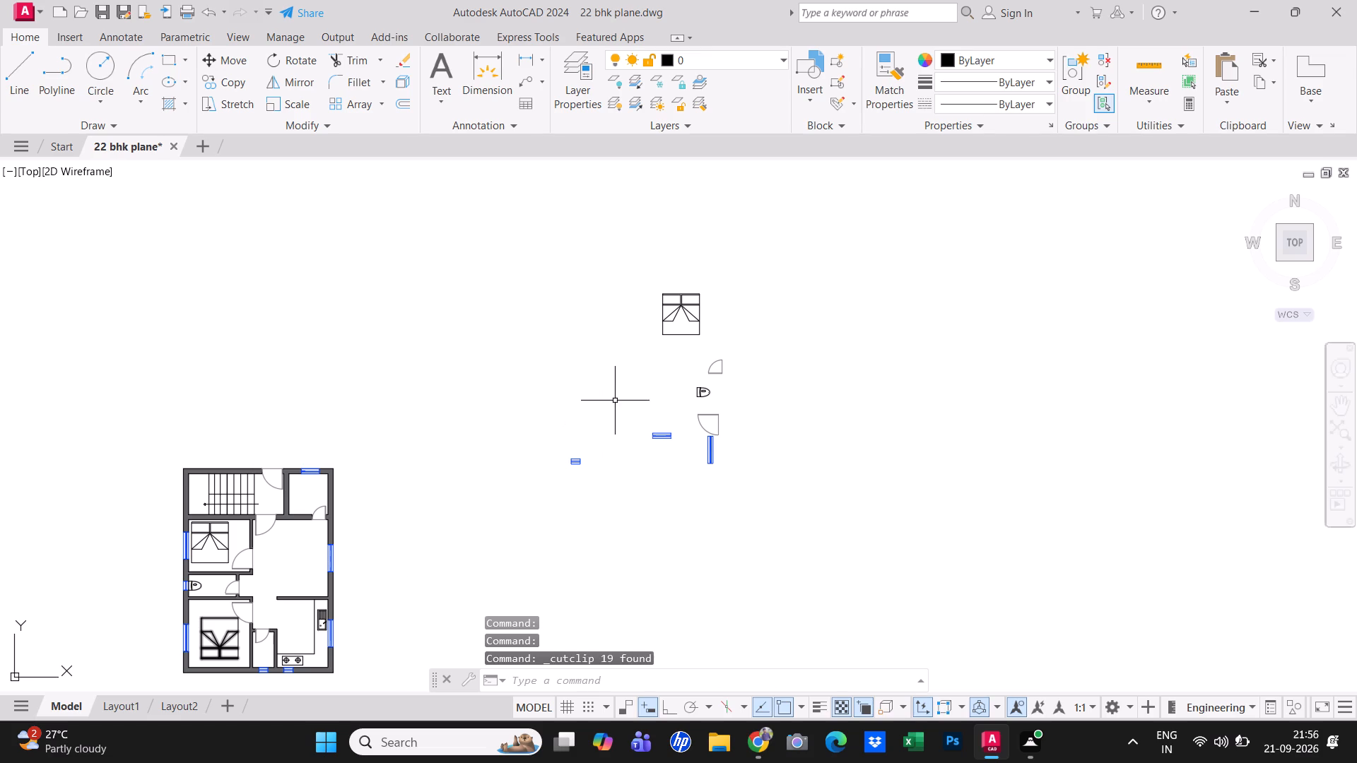
key("ctrl+v")
left_click(662, 390)
key("Escape")
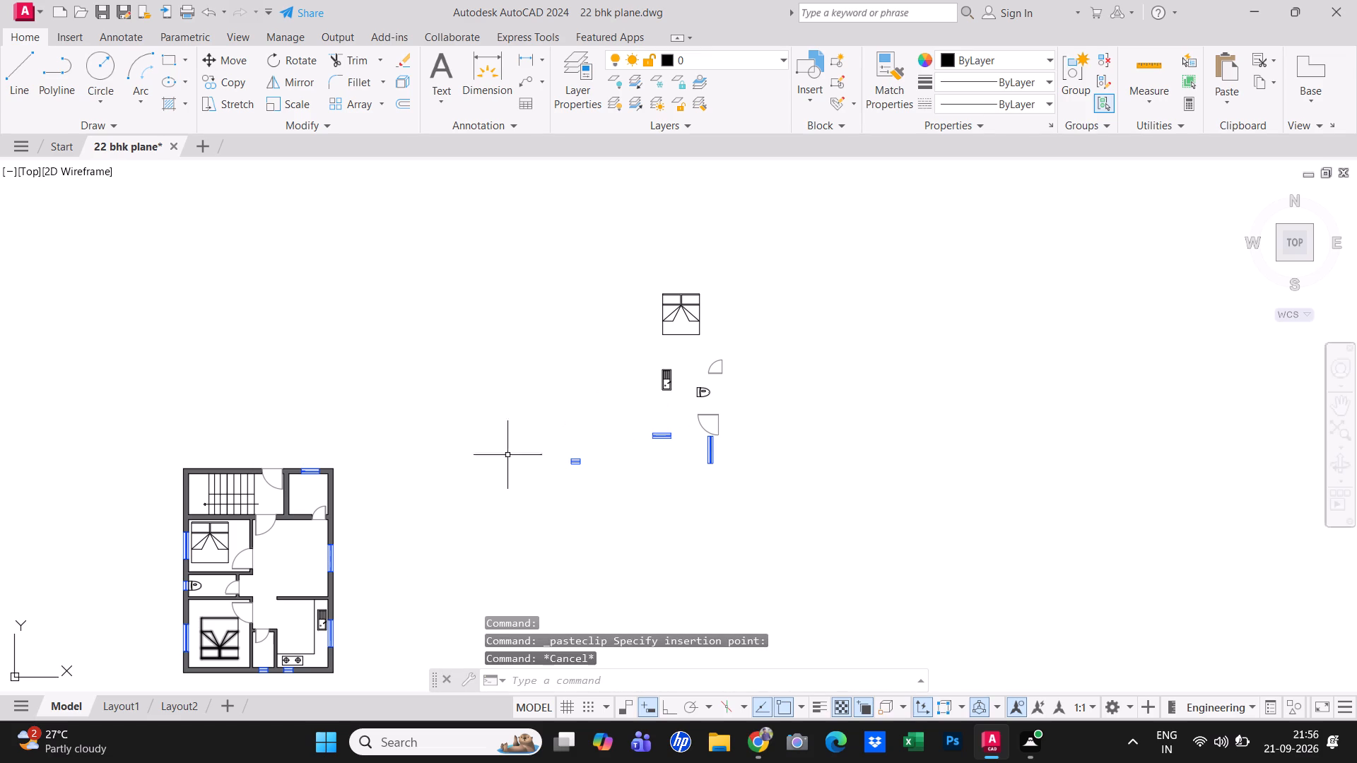
Save the drawing.
middle_click_drag(438, 510, 876, 292)
scroll(847, 338, "up", 2)
middle_click_drag(814, 349, 1019, 427)
key("Escape")
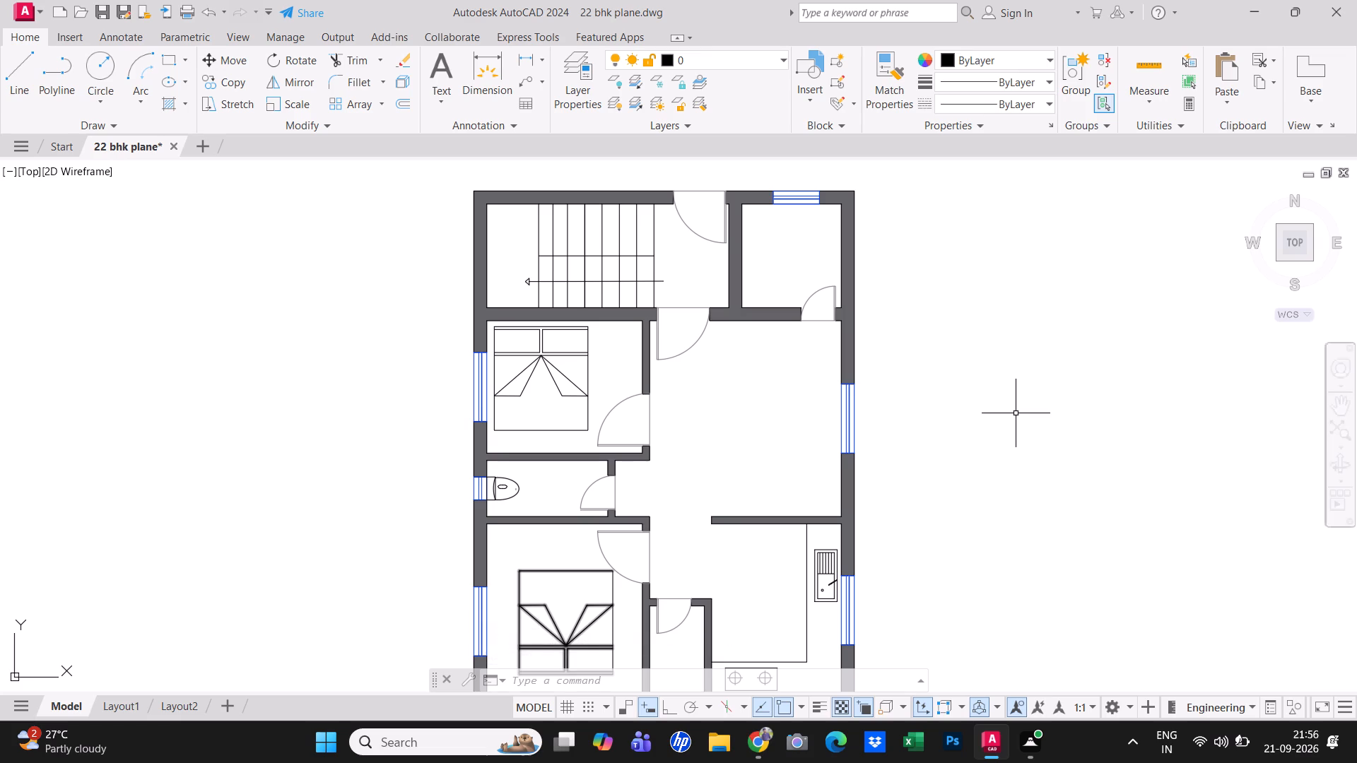
key("ctrl+s")
key("Escape")
Start a multiline text label in the empty area west of the southern bedroom with the first line BED ROOM.
middle_click_drag(766, 410, 831, 324)
scroll(824, 329, "down", 1)
key("Escape")
middle_click_drag(818, 338, 813, 357)
scroll(738, 501, "up", 2)
middle_click_drag(716, 515, 717, 523)
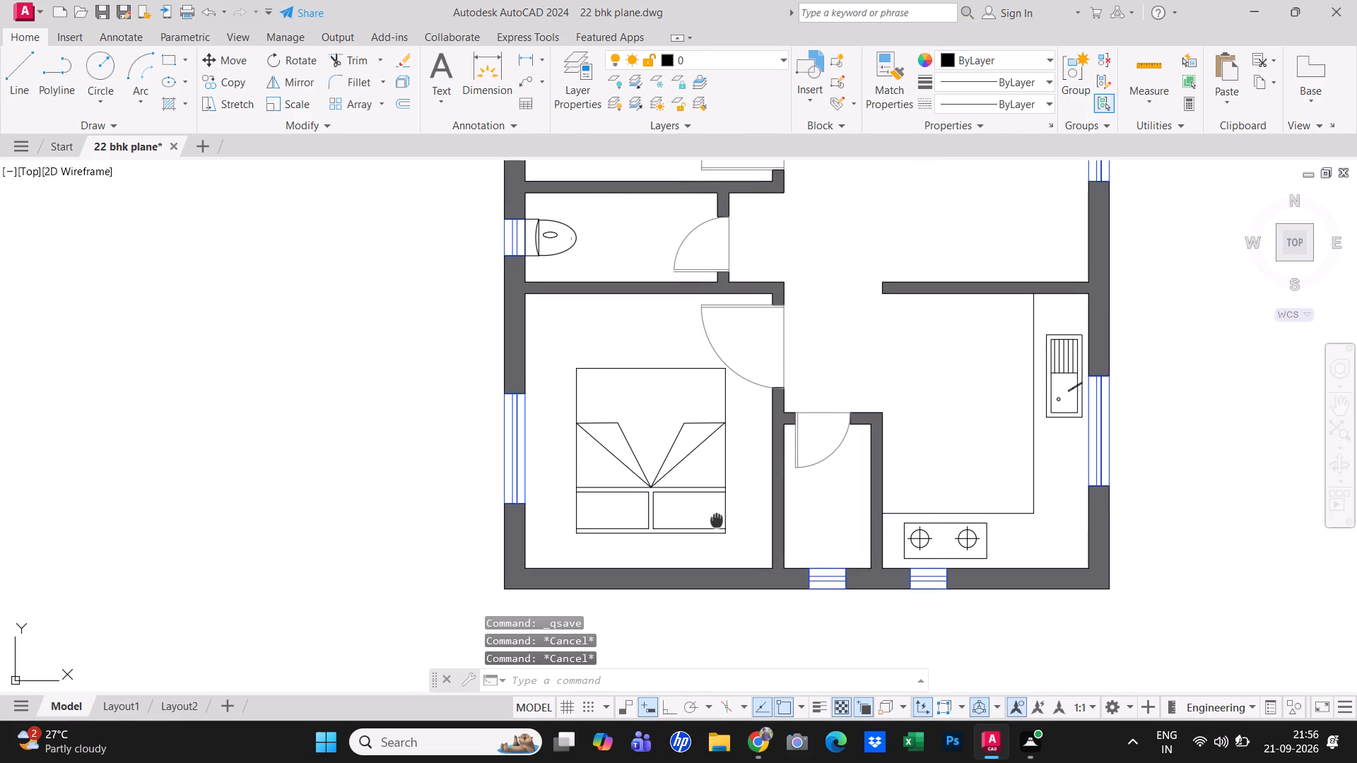
middle_click_drag(717, 523, 717, 555)
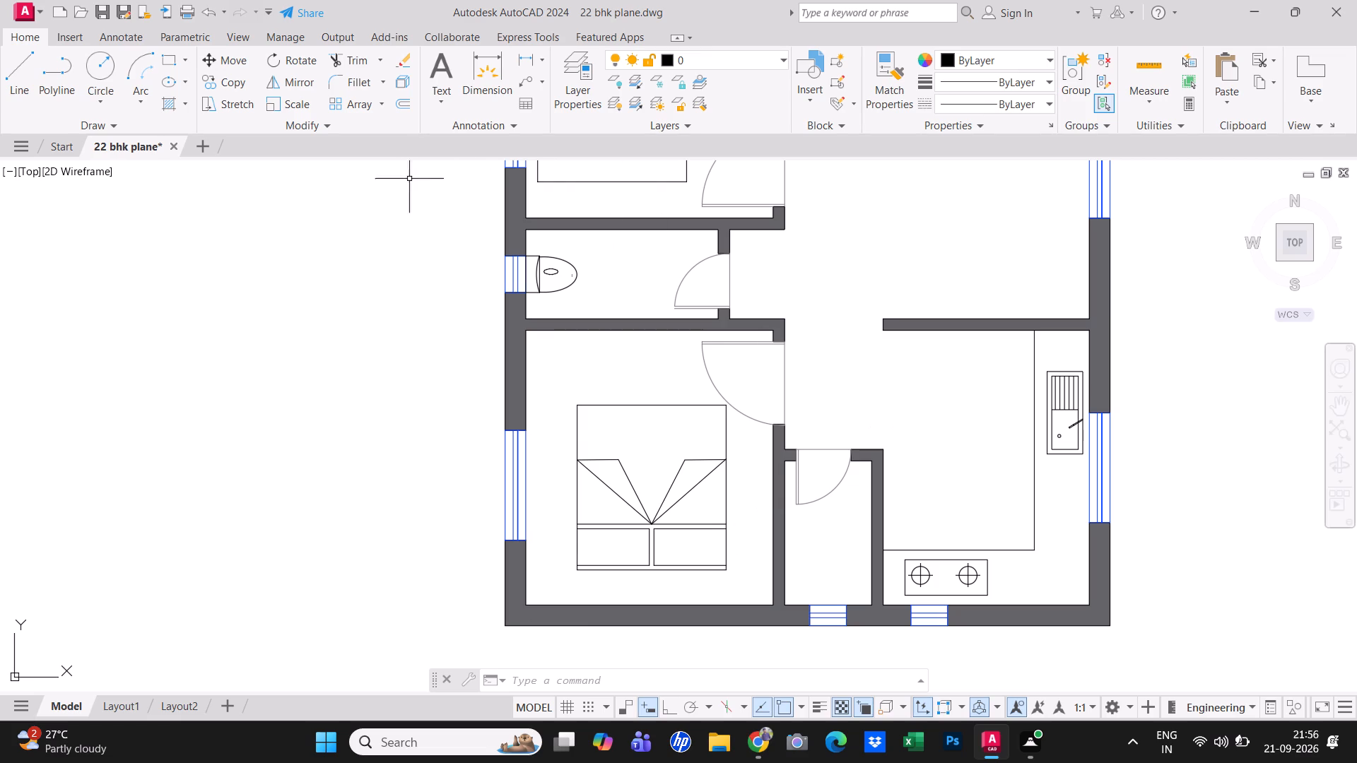
left_click(438, 72)
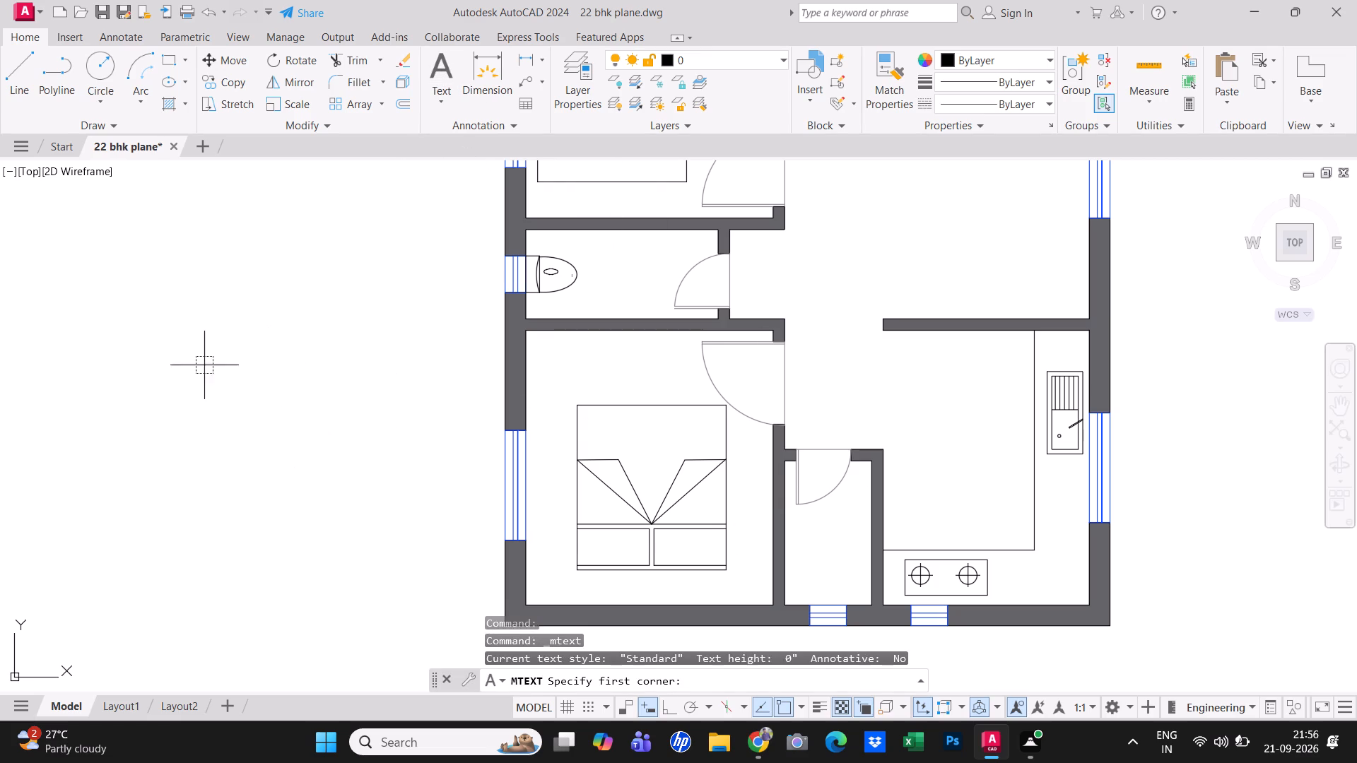
left_click(203, 365)
left_click(389, 425)
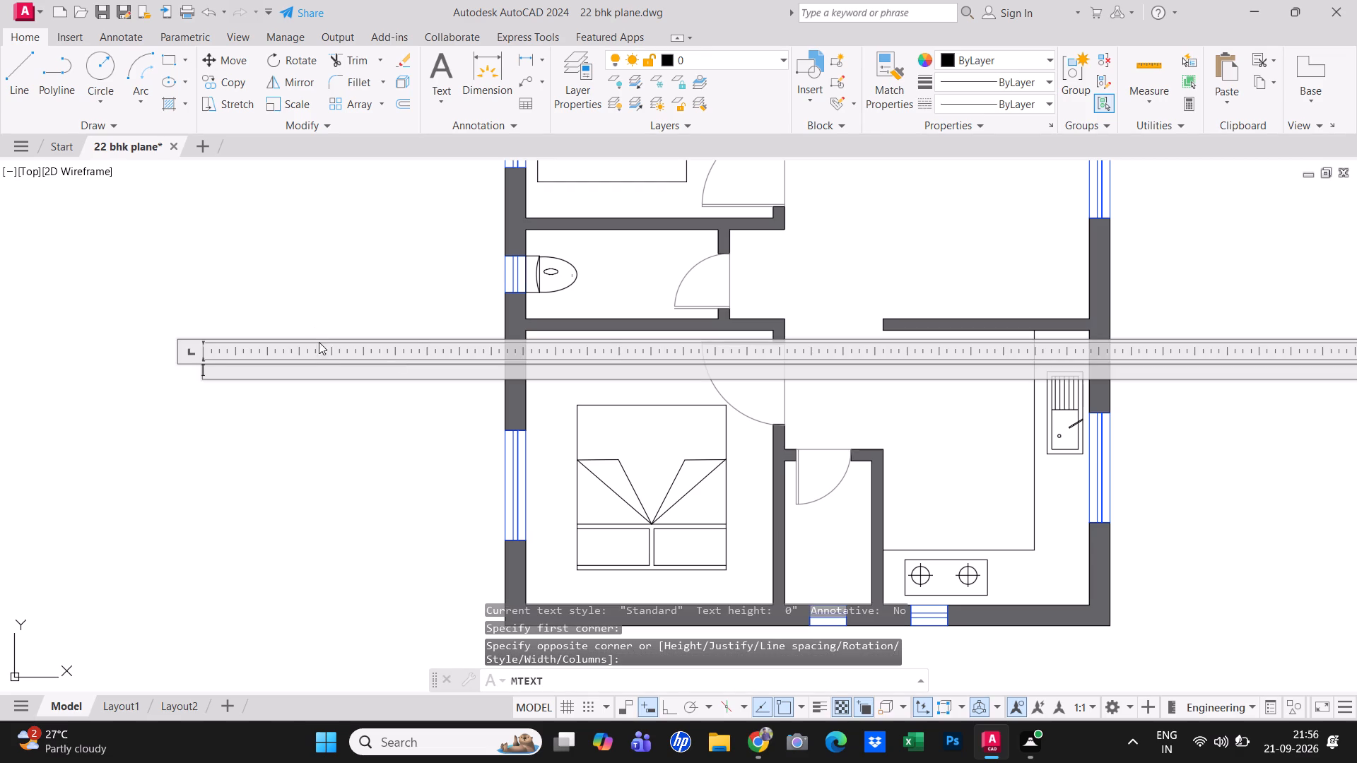
type("bed rp")
key("o")
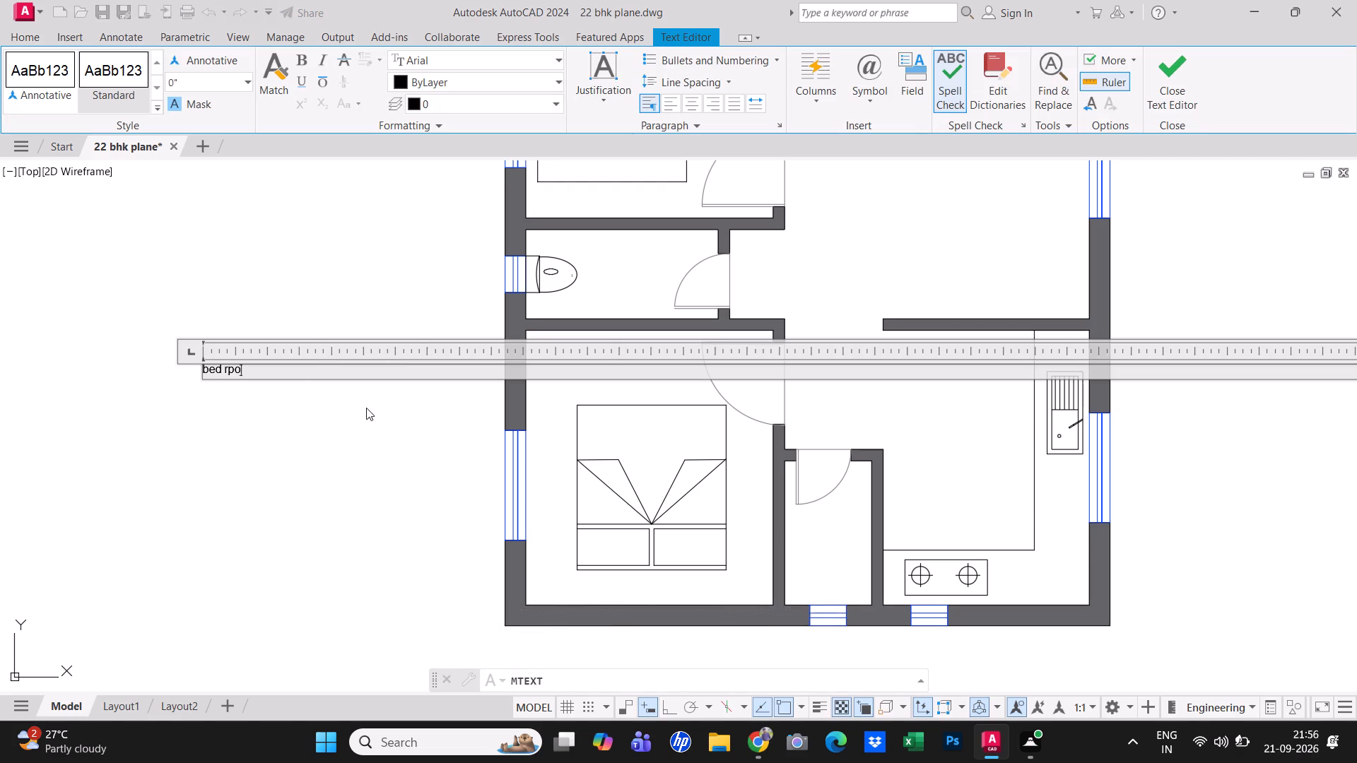
key("BackSpace")
key("BackSpace")
key("BackSpace")
key("BackSpace")
key("BackSpace")
key("BackSpace")
key("BackSpace")
type("BED ROOM")
key("Return")
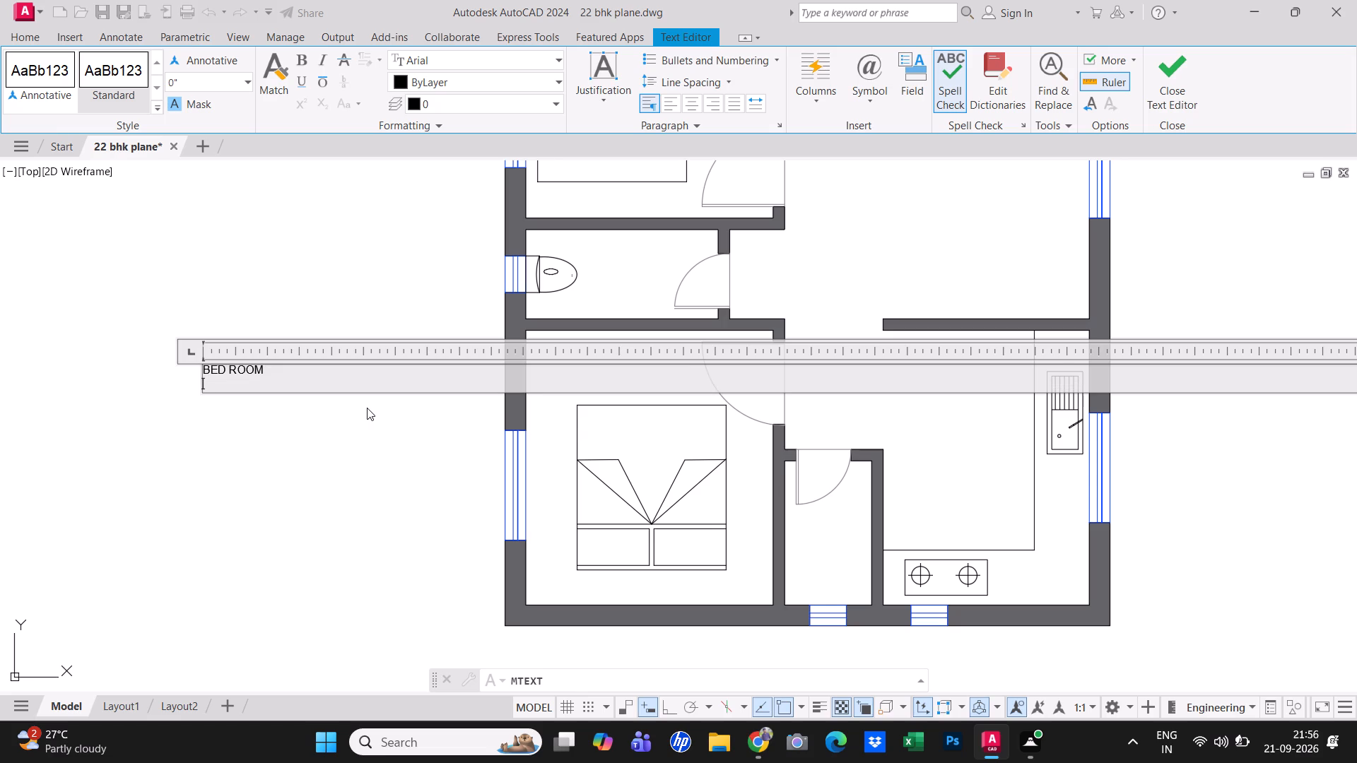
Add the room size 10'0"X9'0" as the label's second line and finish the text.
type("10'")
key("0")
key("shift+quotedbl")
key("x")
key("9")
key("apostrophe")
type("0\"")
key("Return")
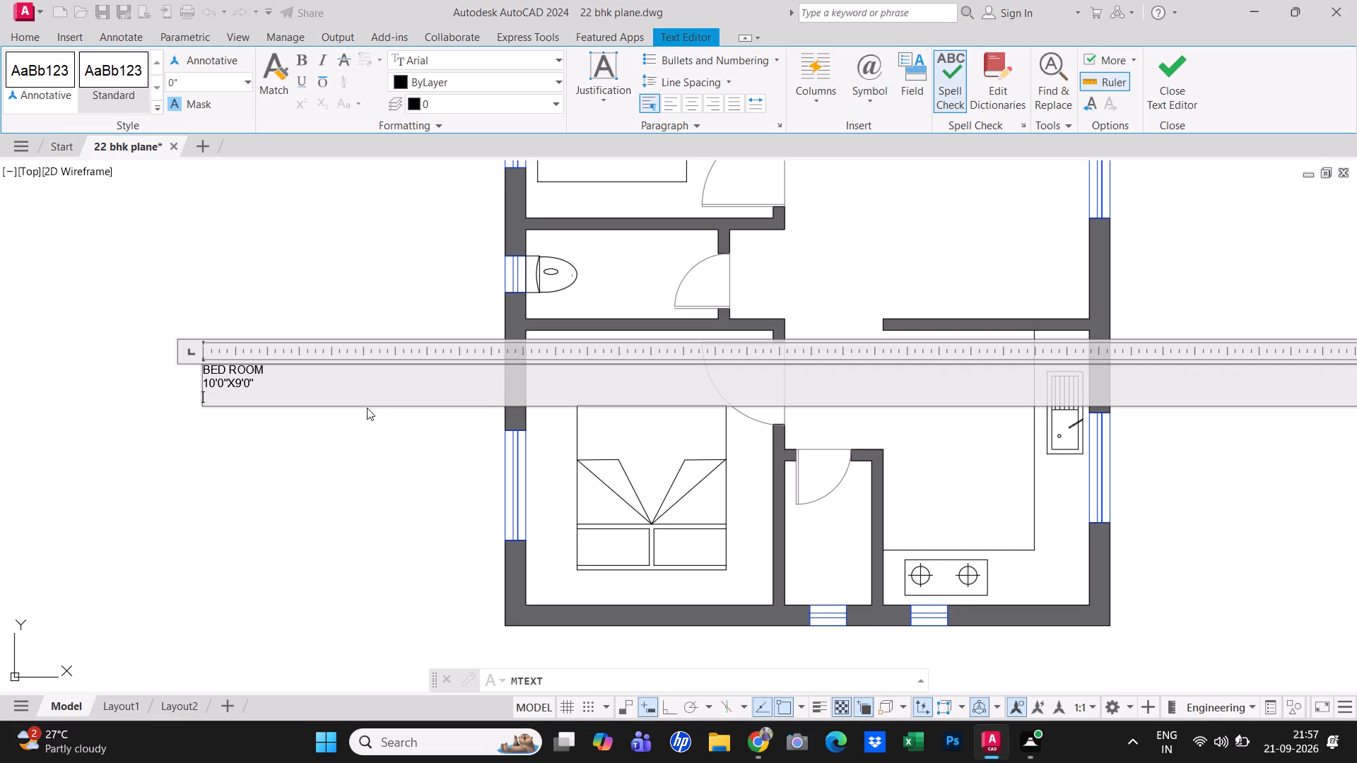
left_click(299, 506)
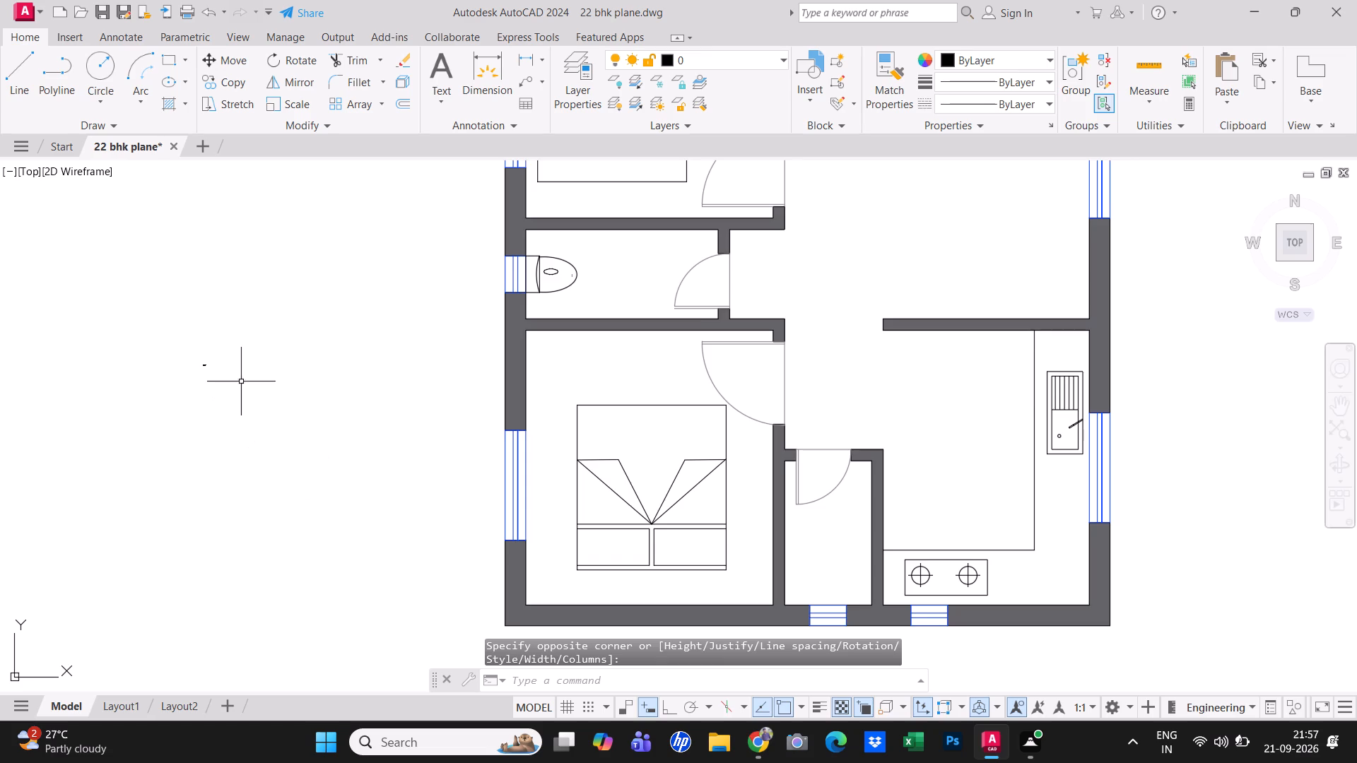
Scale the BED ROOM label freehand, using a base point on its text.
scroll(194, 379, "up", 3)
key("Escape")
left_click(208, 340)
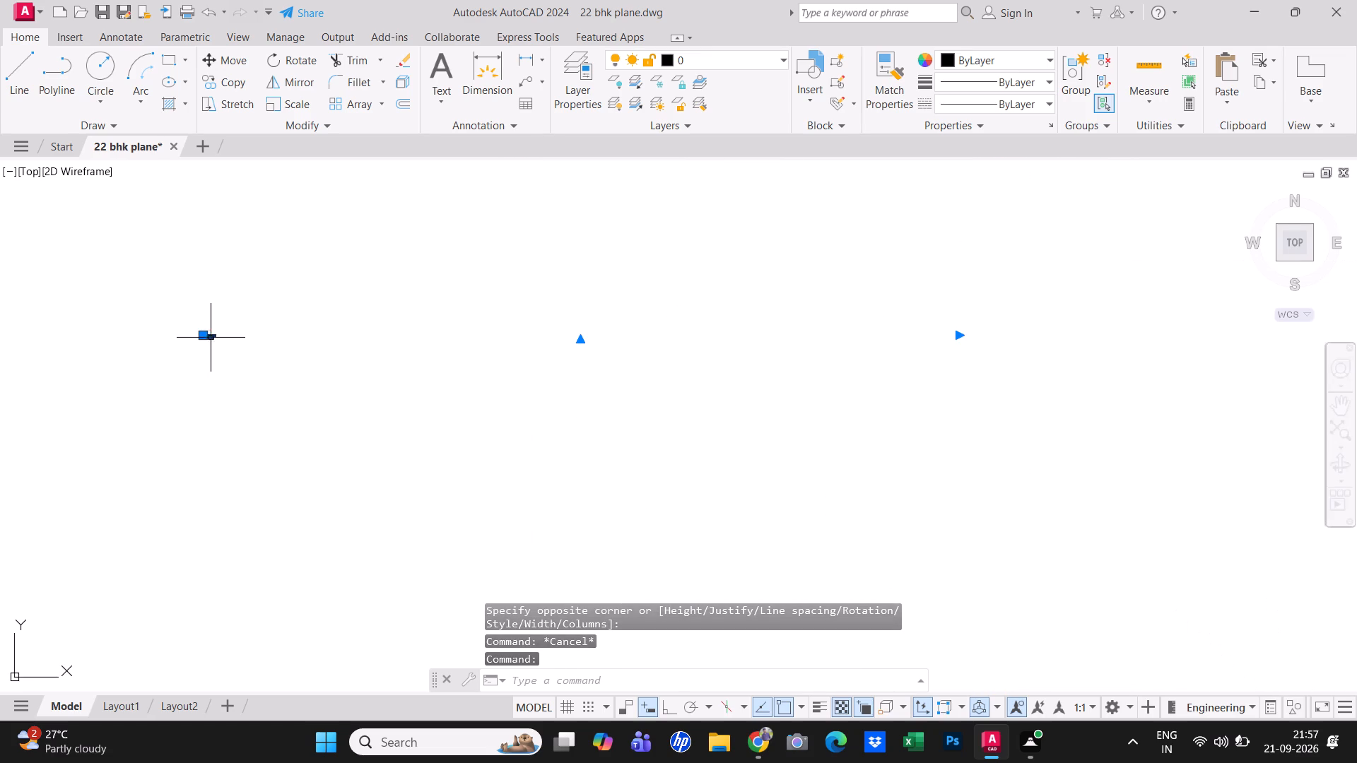
scroll(214, 335, "down", 1)
scroll(214, 335, "up", 4)
right_click(213, 338)
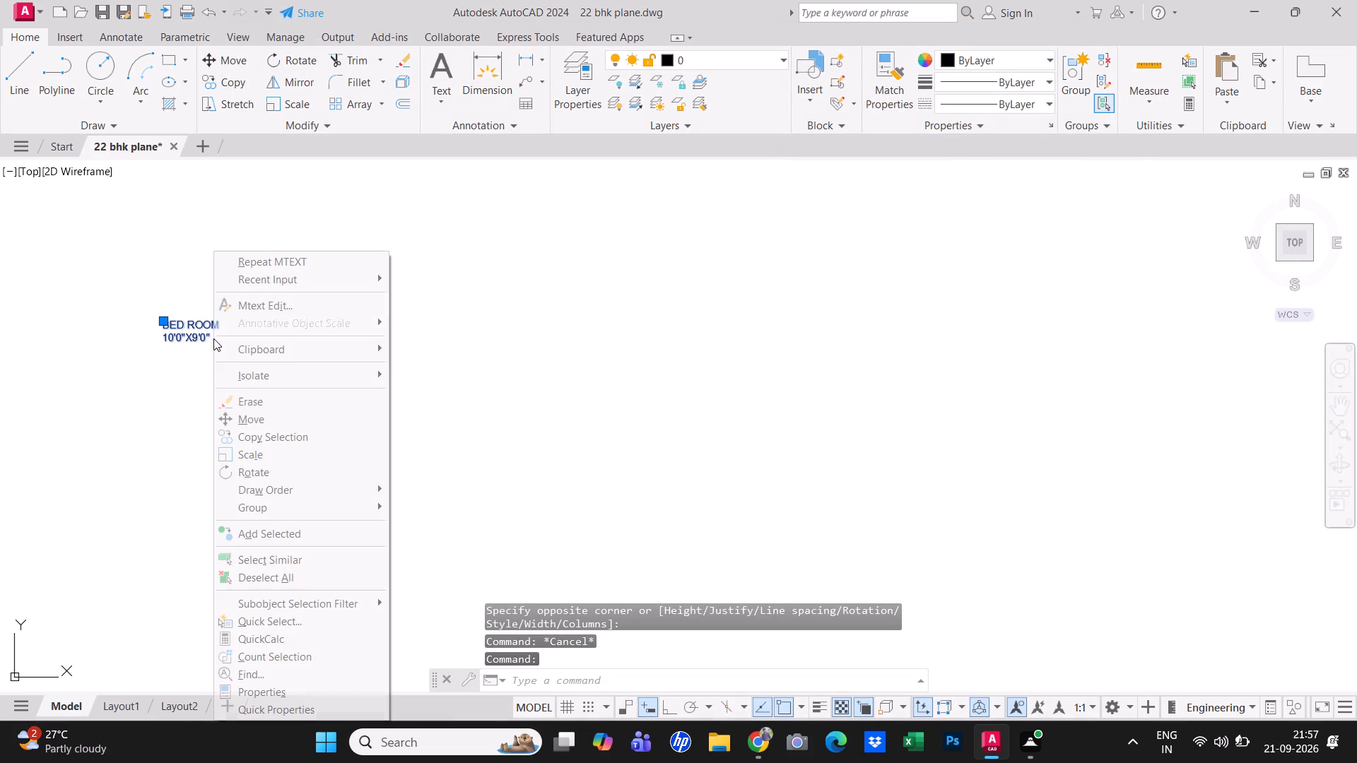
left_click(281, 453)
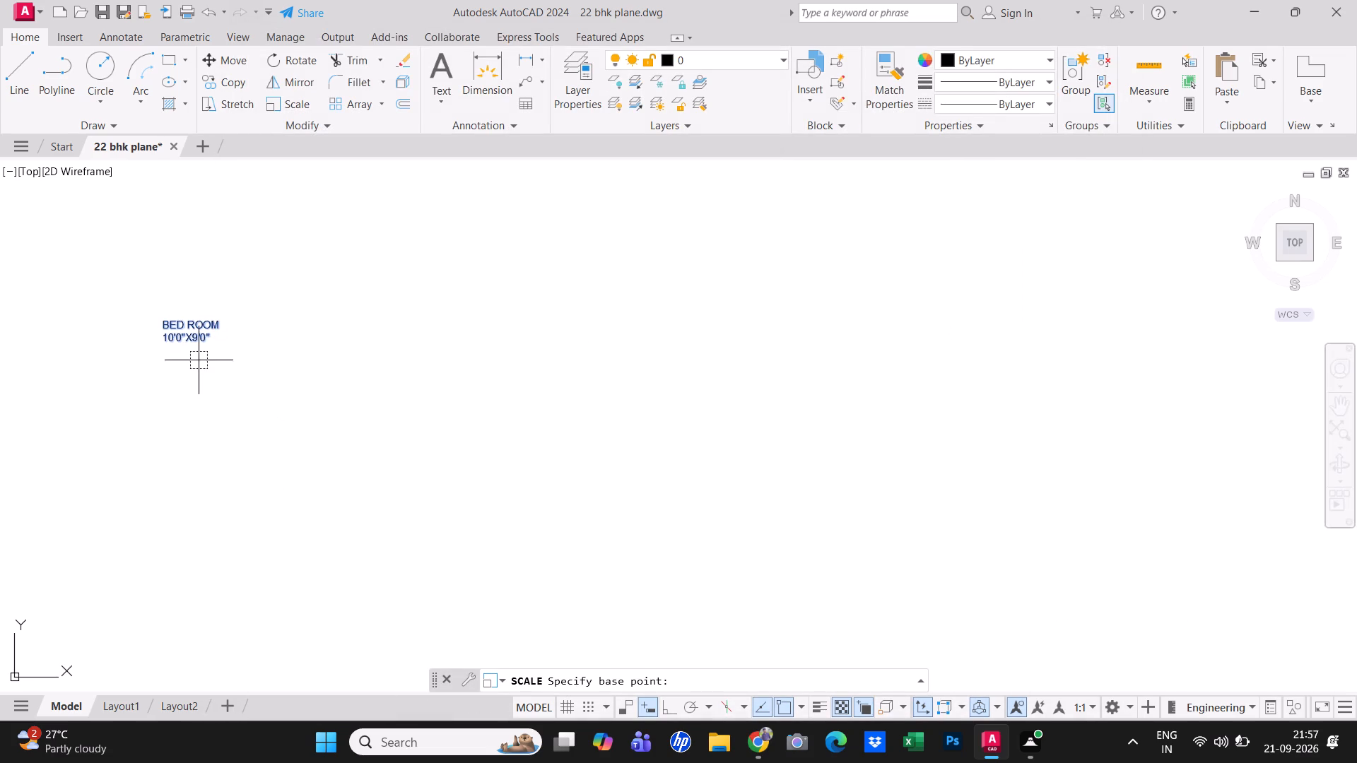
left_click(196, 341)
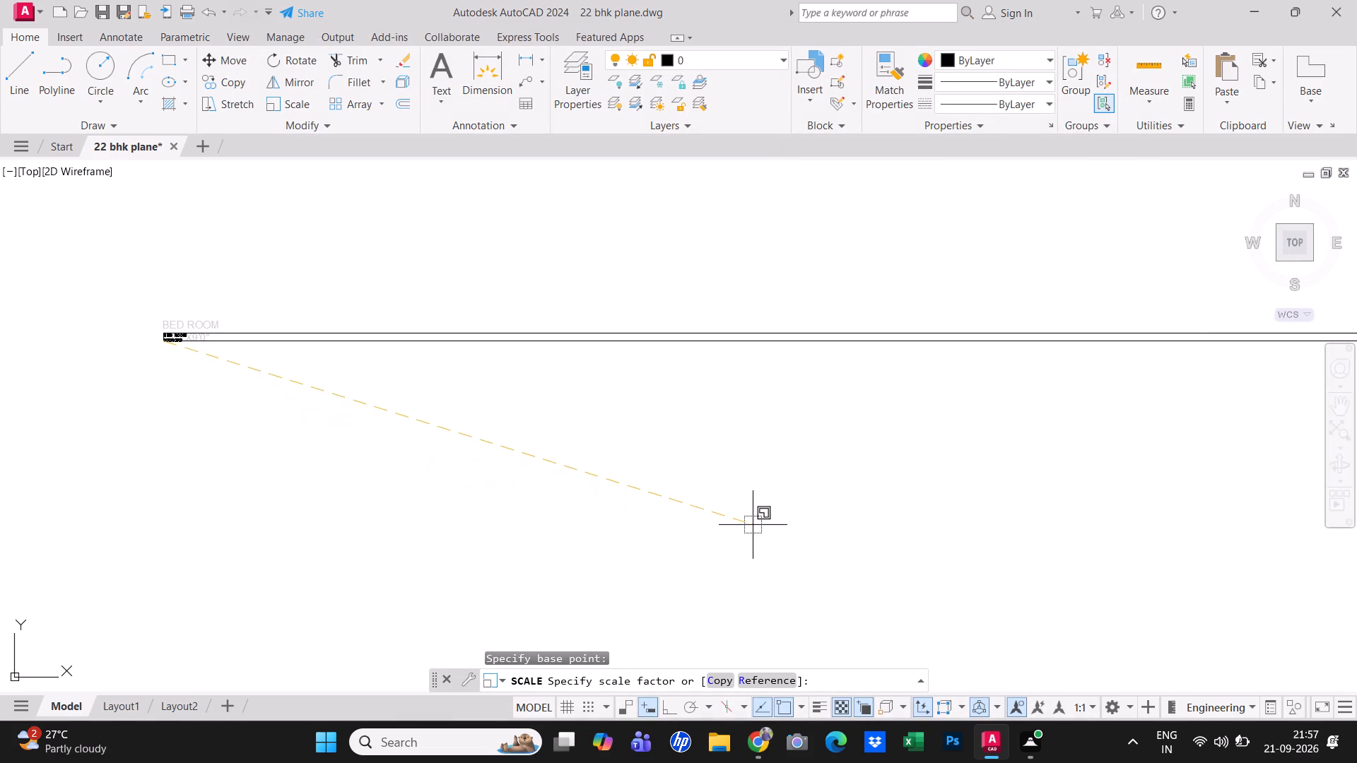
scroll(752, 524, "down", 1)
scroll(752, 524, "up", 1)
scroll(752, 521, "down", 1)
scroll(752, 521, "up", 1)
scroll(752, 521, "down", 1)
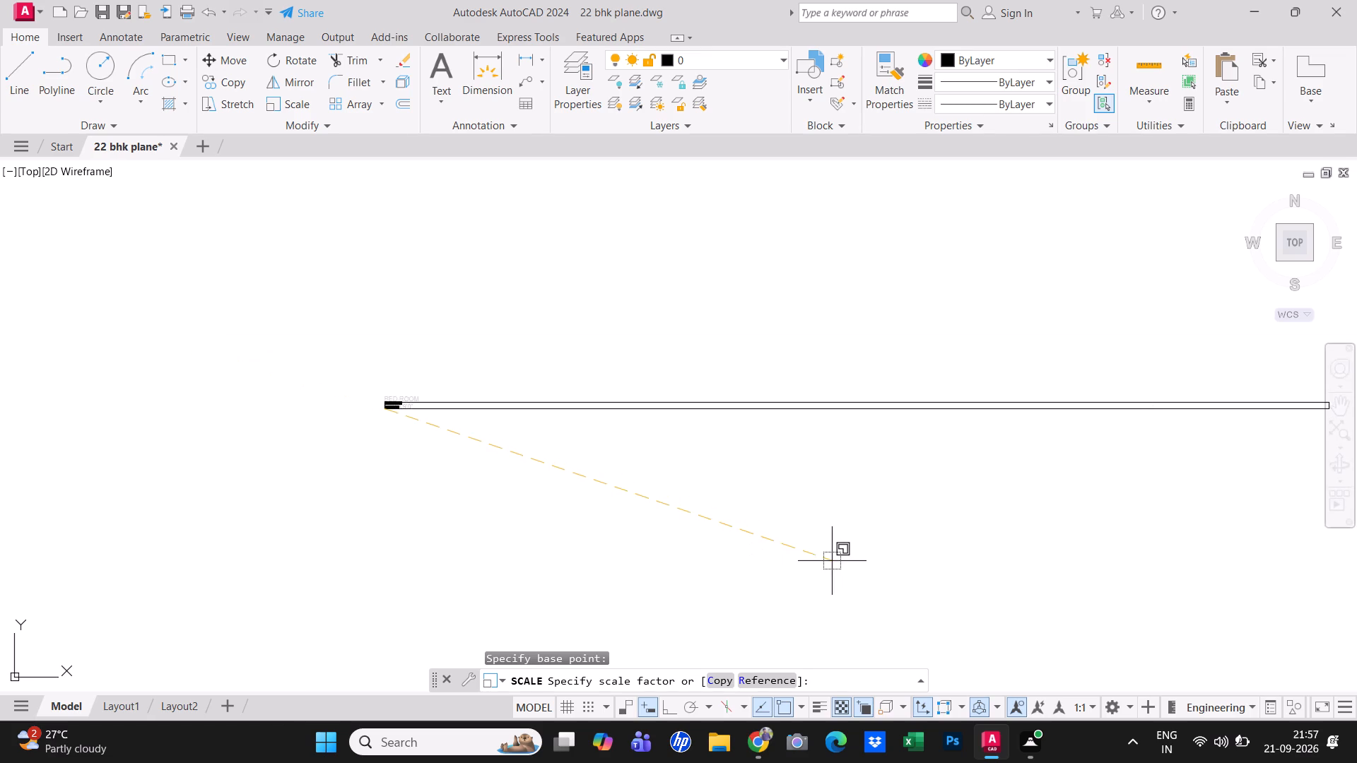
left_click(832, 561)
Stretch the BED ROOM label's text frame southward to make it taller.
scroll(603, 526, "up", 1)
scroll(603, 525, "down", 5)
scroll(604, 525, "up", 1)
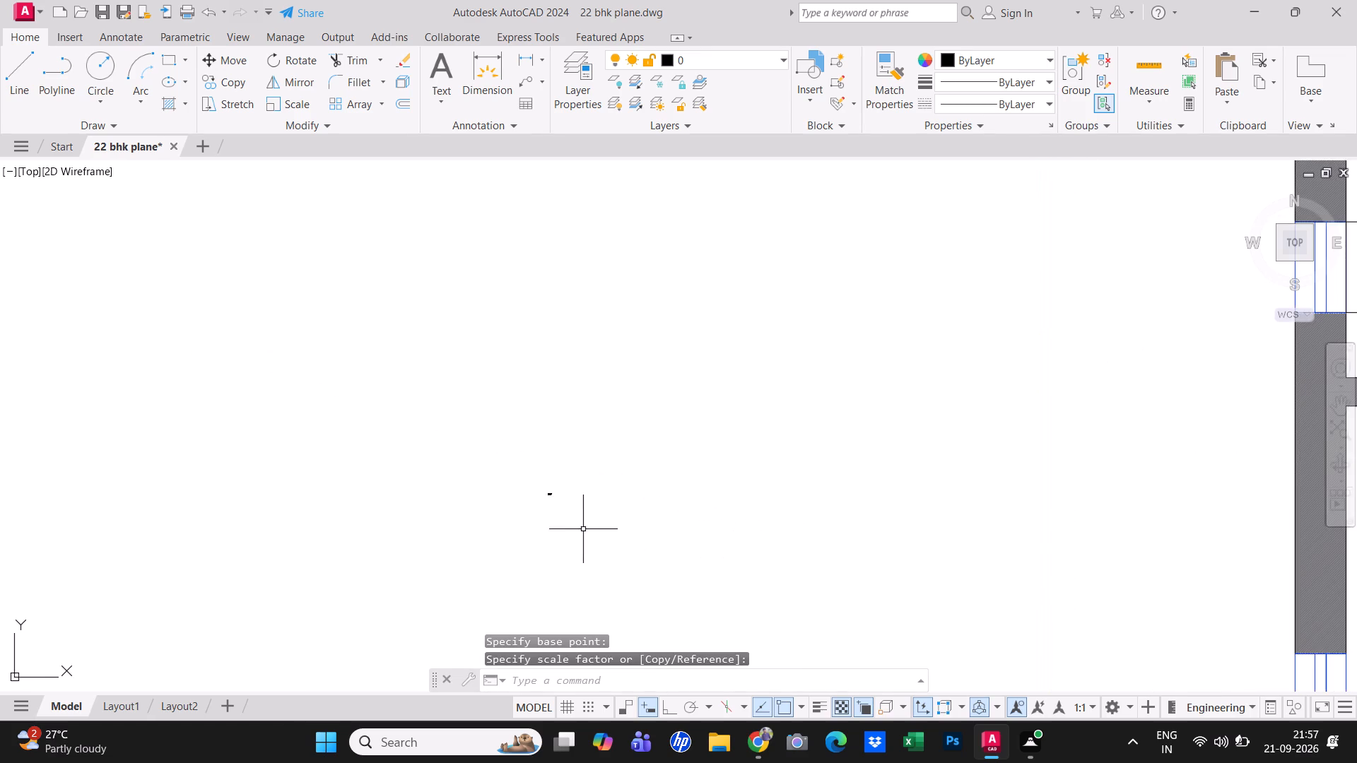
scroll(572, 517, "up", 2)
left_click(574, 524)
left_click(388, 420)
scroll(503, 469, "up", 5)
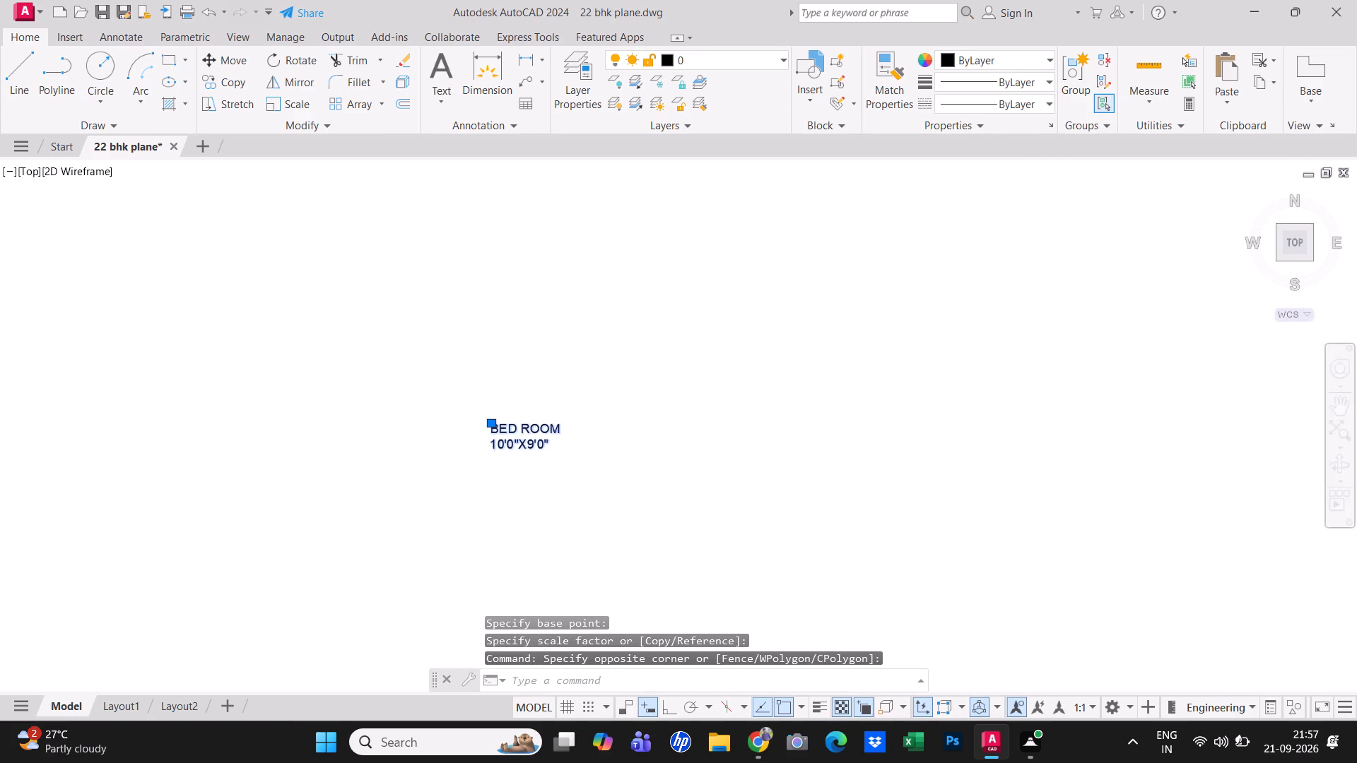
scroll(524, 471, "down", 2)
scroll(524, 471, "up", 1)
scroll(524, 471, "down", 2)
scroll(845, 475, "up", 1)
scroll(868, 483, "down", 3)
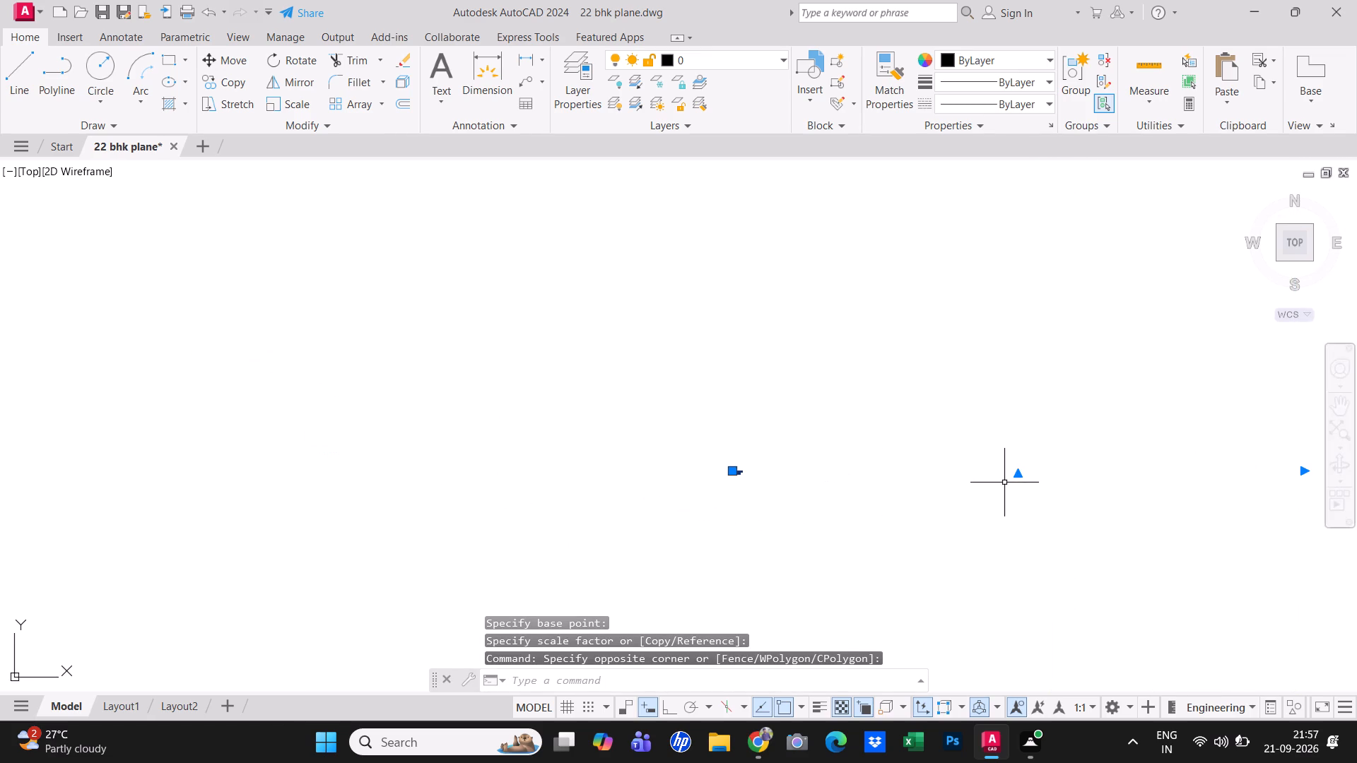
left_click(1016, 479)
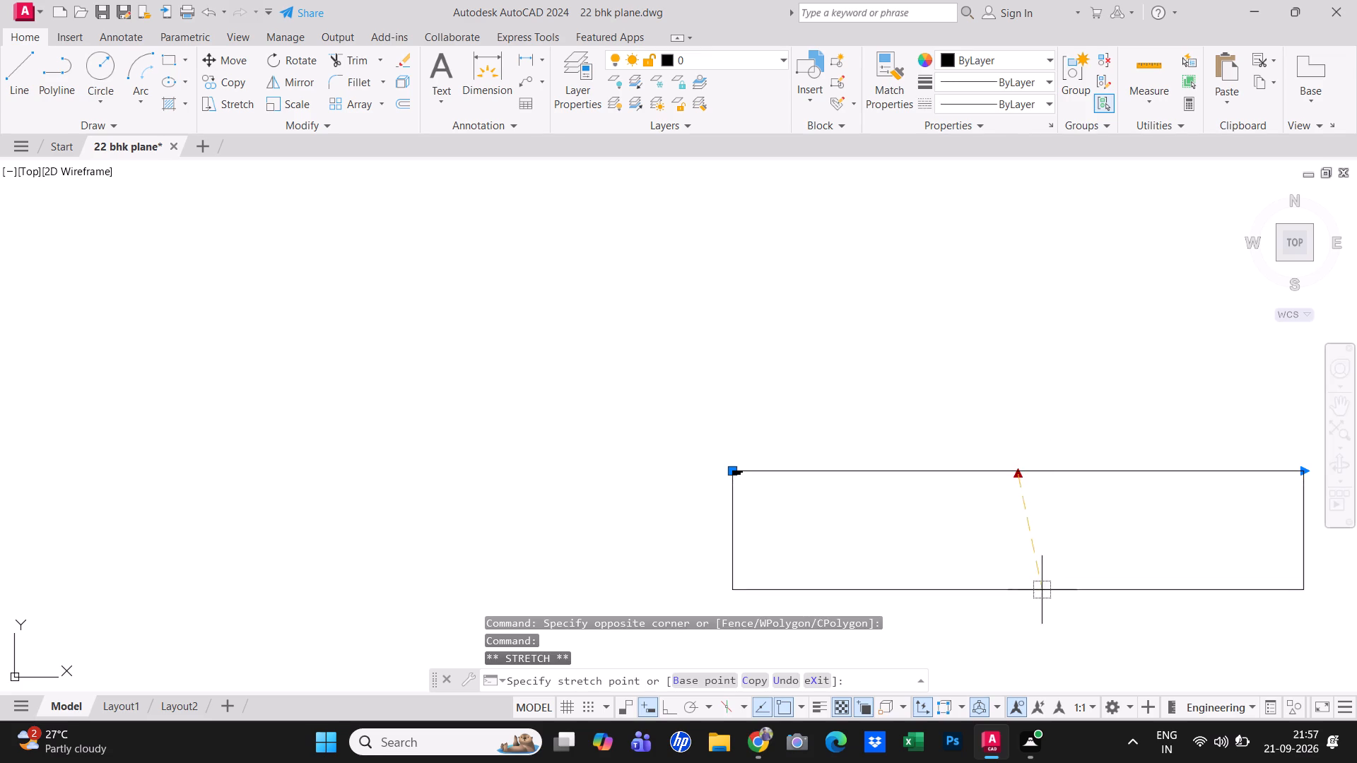
left_click(1031, 598)
scroll(1014, 548, "up", 1)
scroll(1001, 540, "down", 2)
middle_click_drag(958, 517, 839, 454)
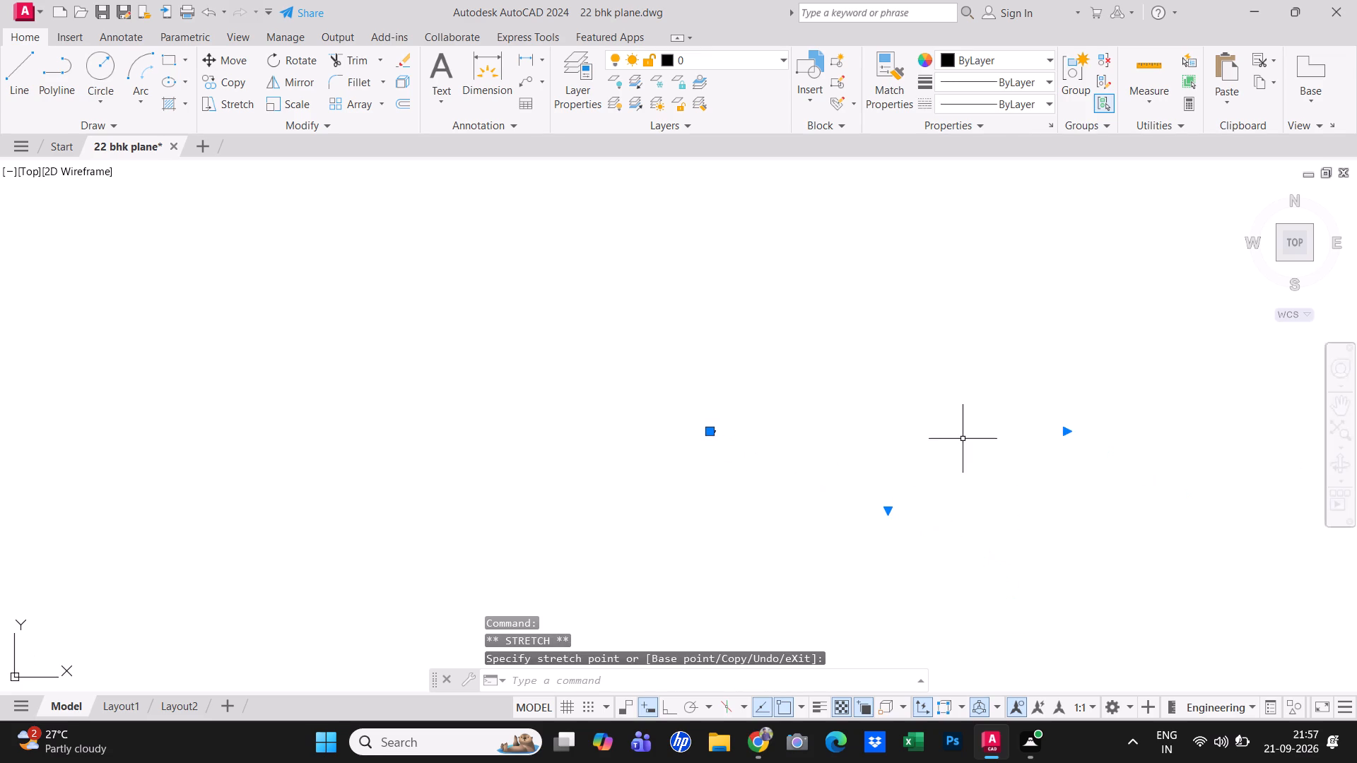
Shrink the BED ROOM label's text frame in both width and height by stretching it freehand.
left_click(1067, 434)
left_click(783, 460)
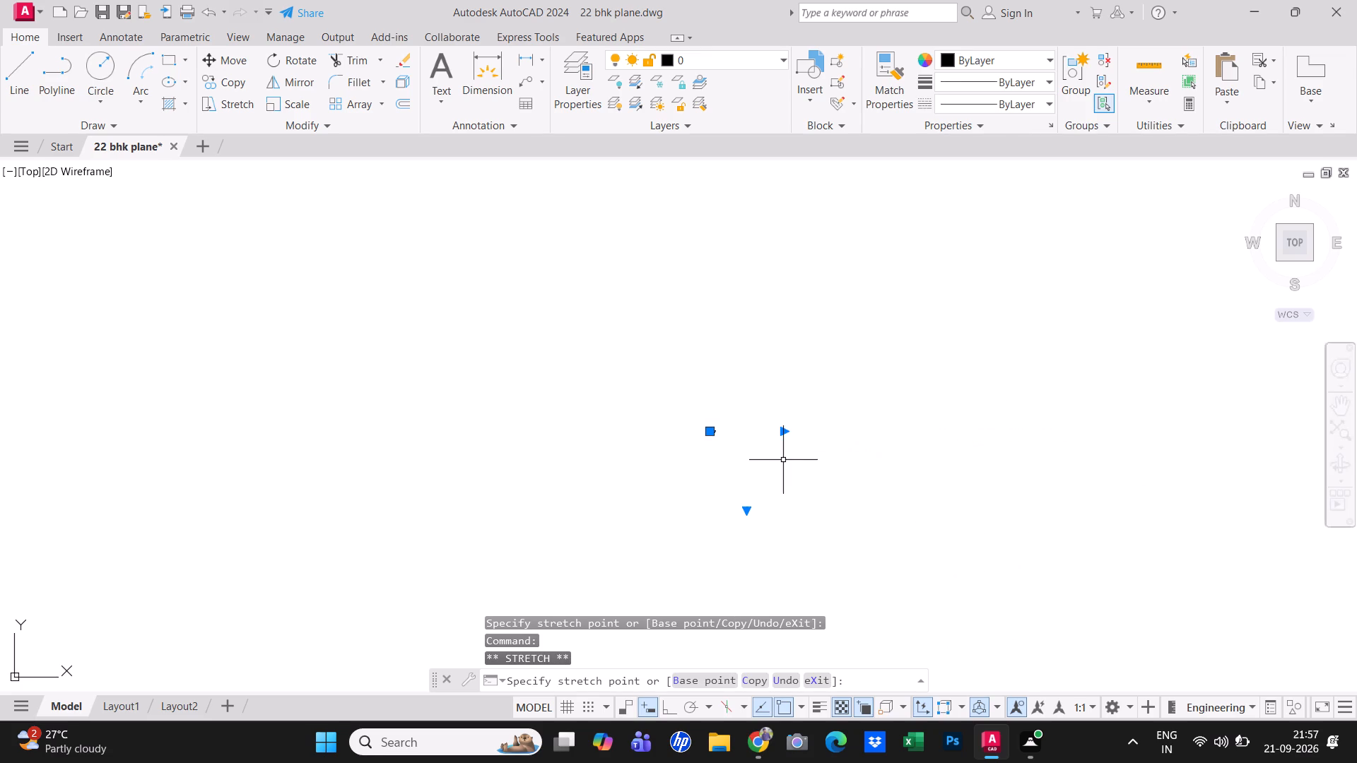
left_click(746, 512)
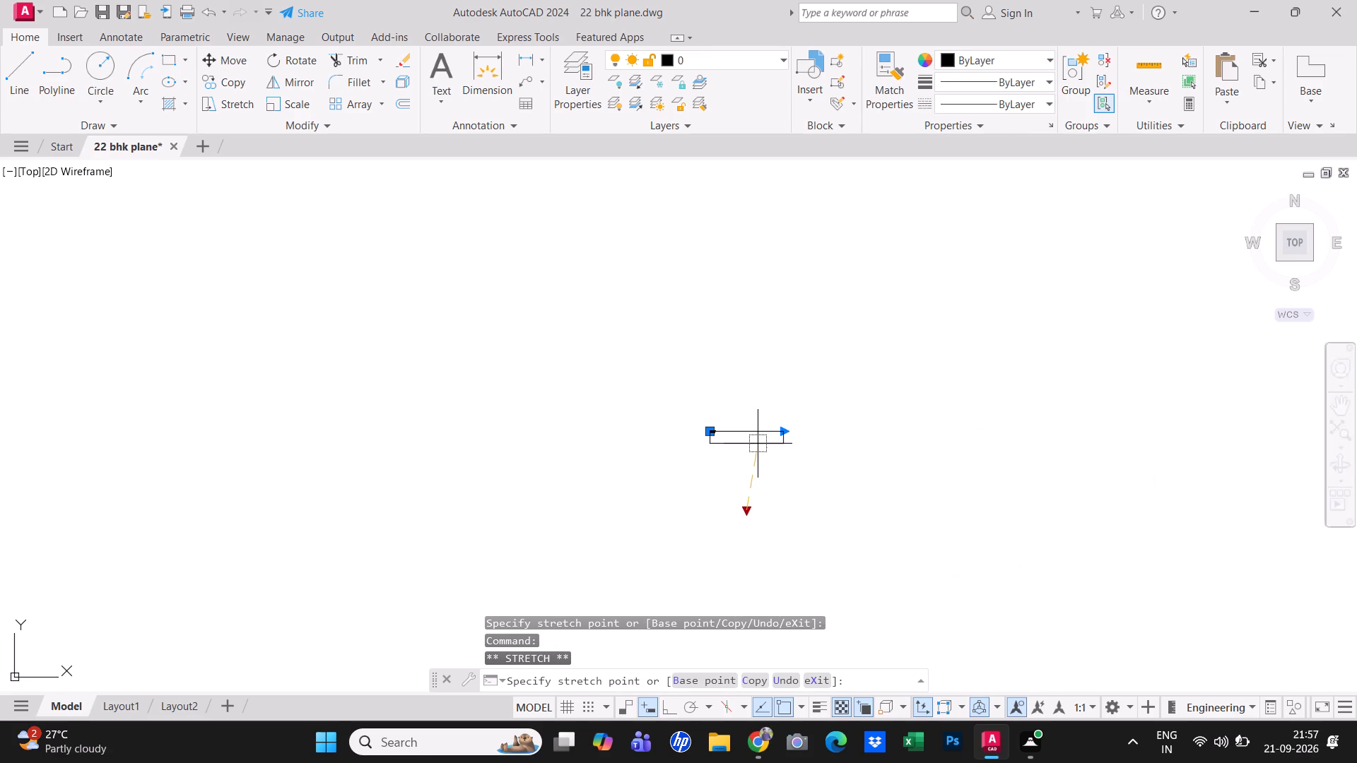
left_click(758, 443)
key("Escape")
scroll(730, 441, "down", 1)
scroll(730, 441, "up", 5)
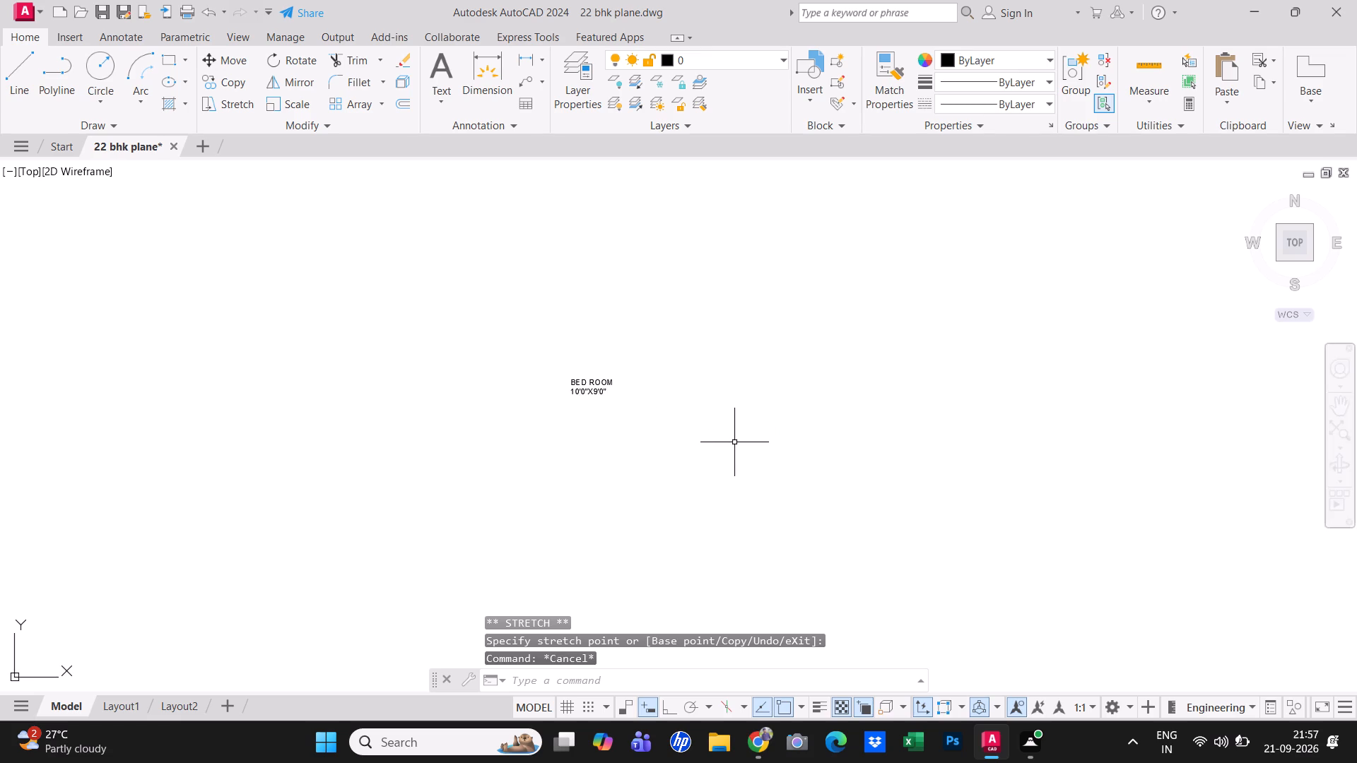
Stretch the BED ROOM label's frame inward from the south and east so it fits more closely around the two text lines.
left_click(587, 392)
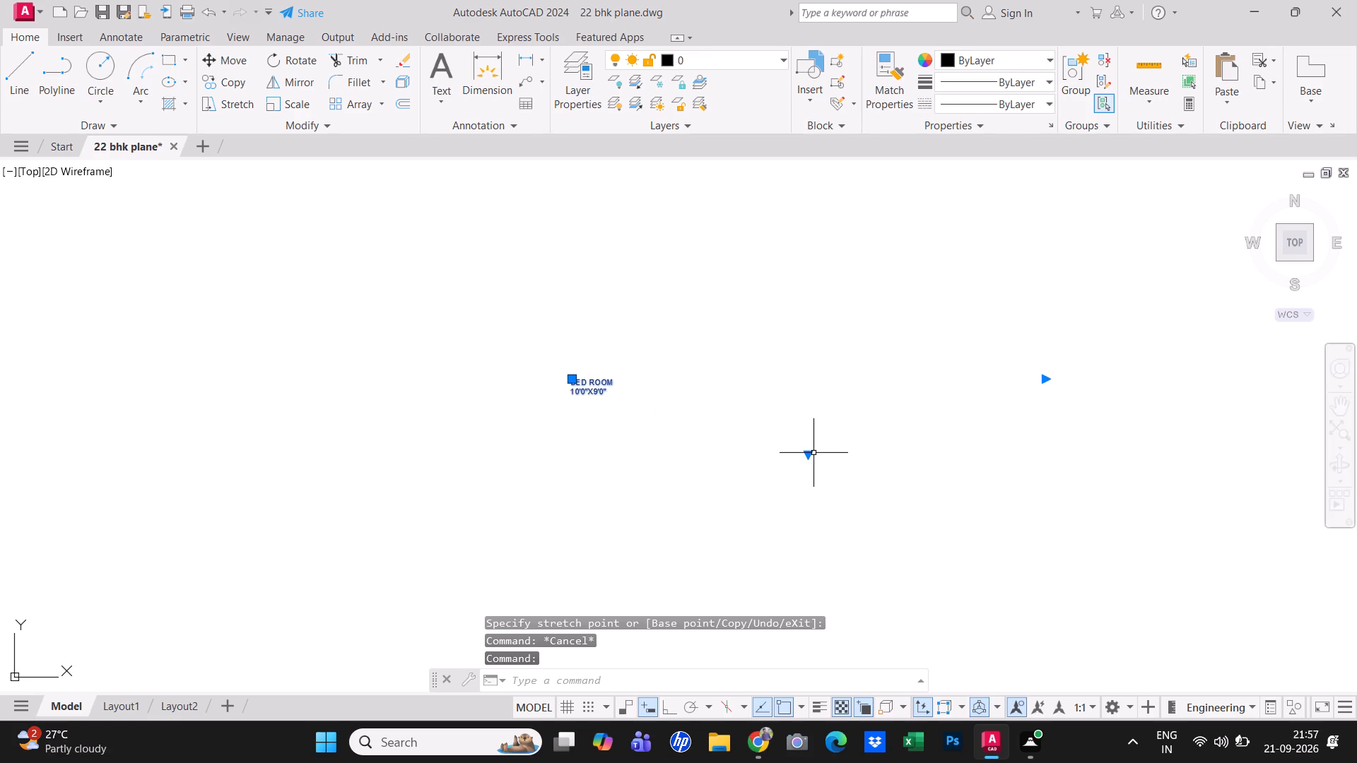
left_click(811, 454)
left_click(808, 415)
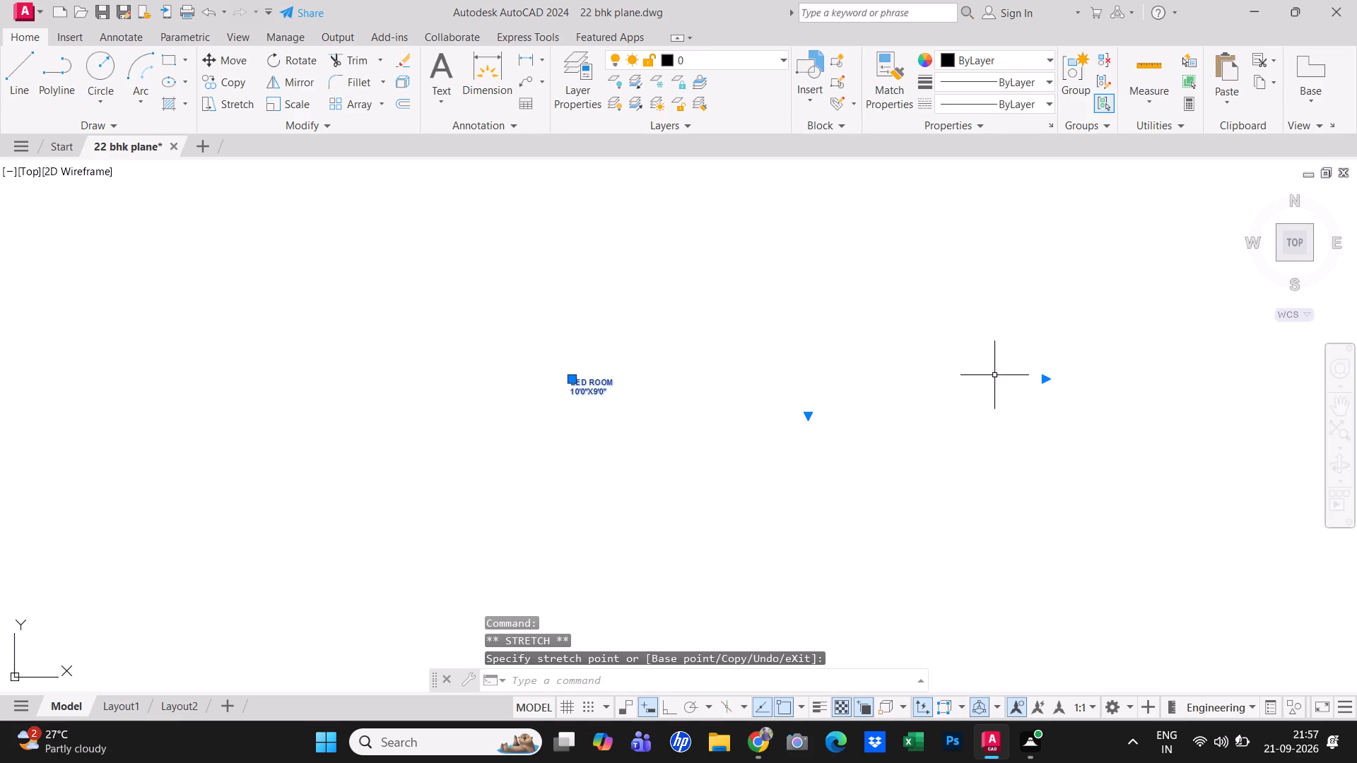
left_click(1050, 379)
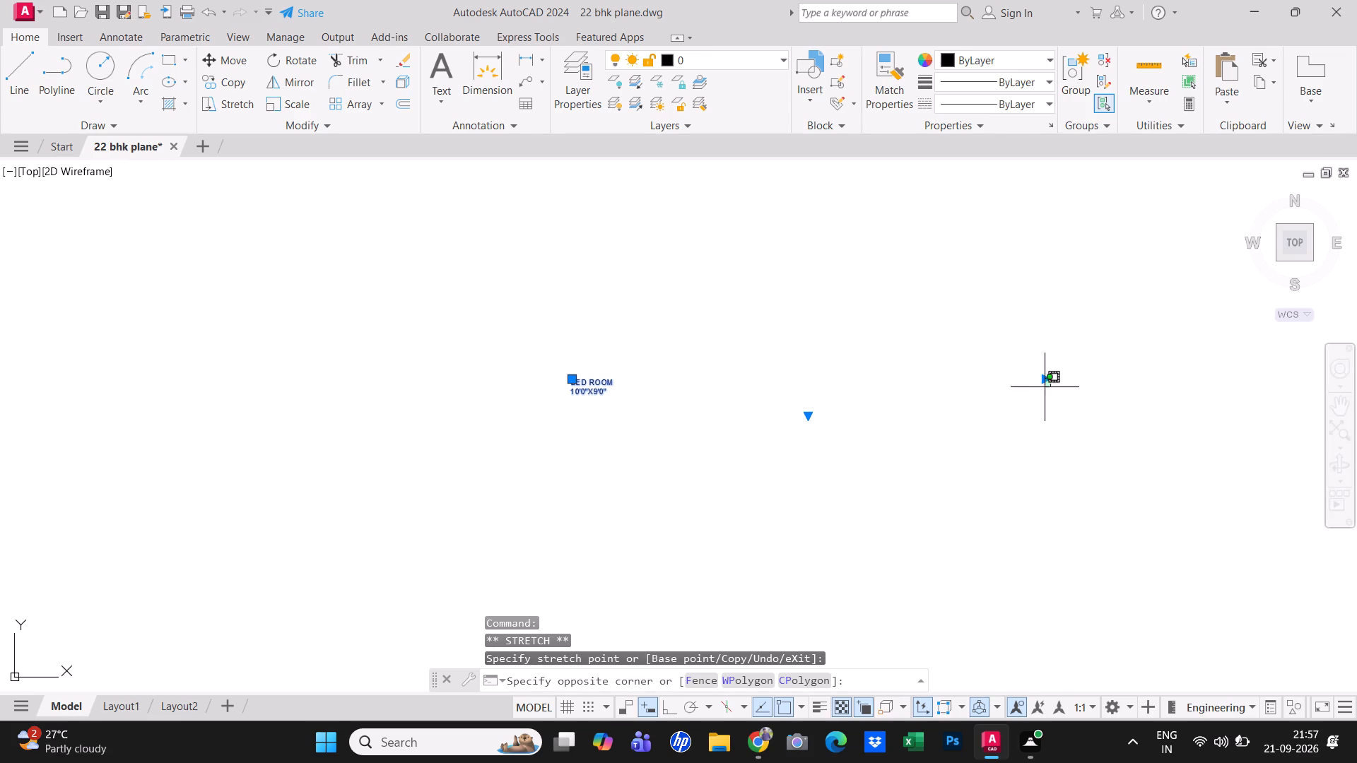
left_click(1048, 384)
left_click(1045, 381)
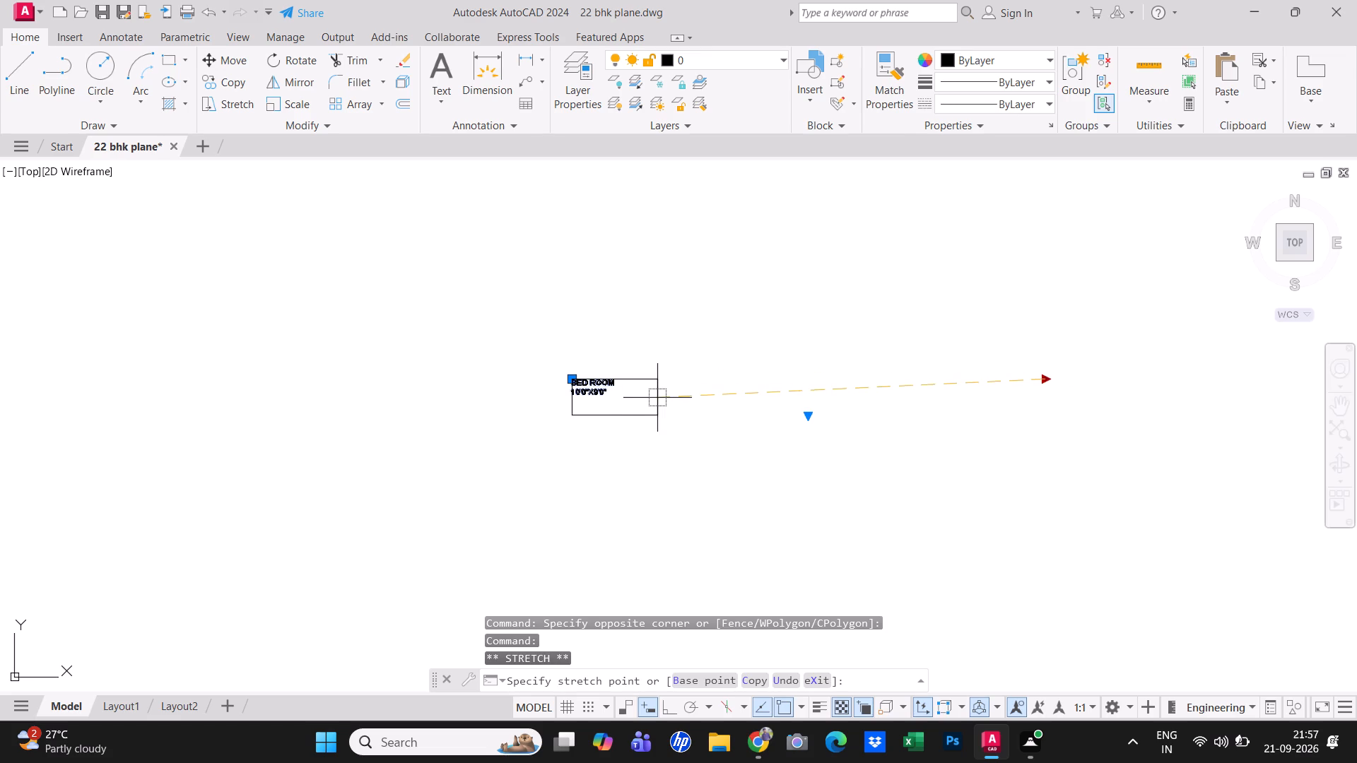
left_click(658, 397)
key("Escape")
Scale the BED ROOM label freehand from a base point on its text, to a text height of about 9".
left_click(621, 413)
left_click(542, 367)
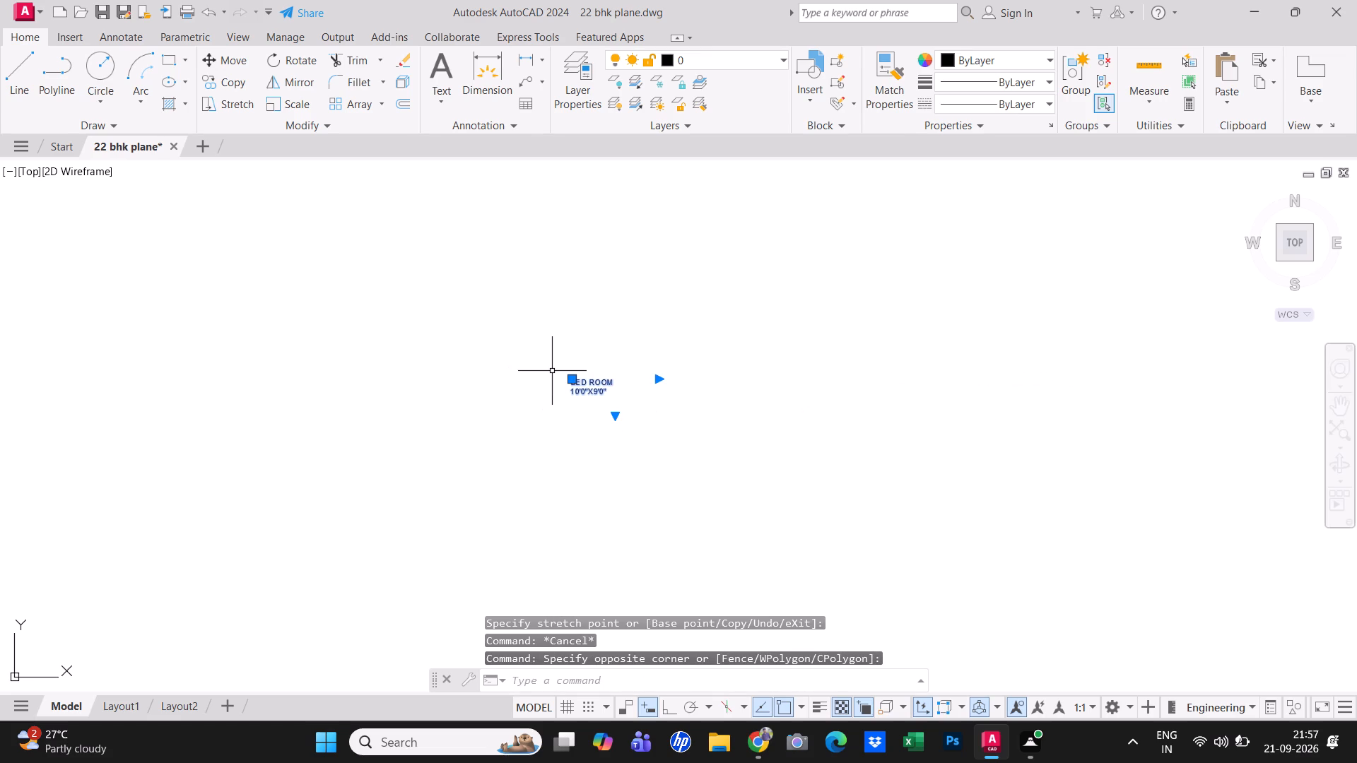
right_click(553, 371)
left_click(630, 454)
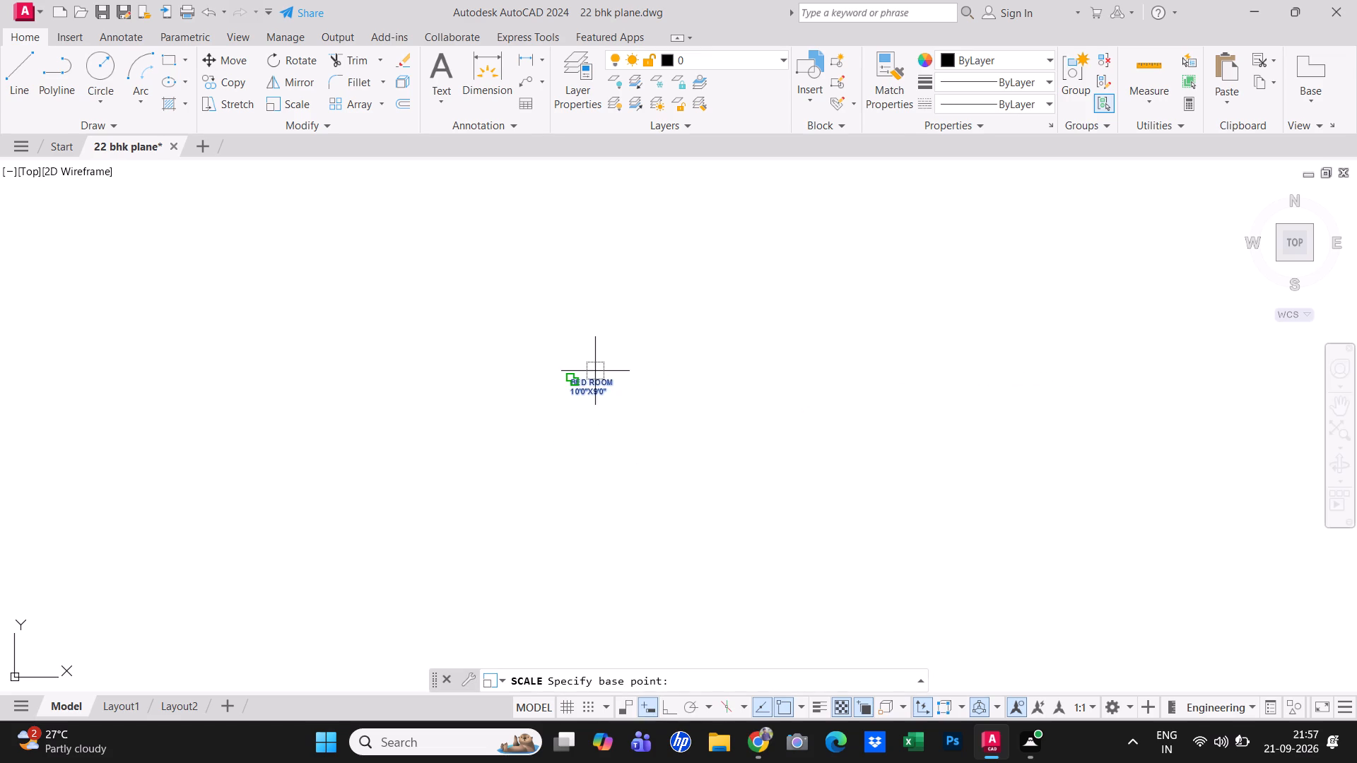
left_click(595, 384)
scroll(907, 502, "down", 5)
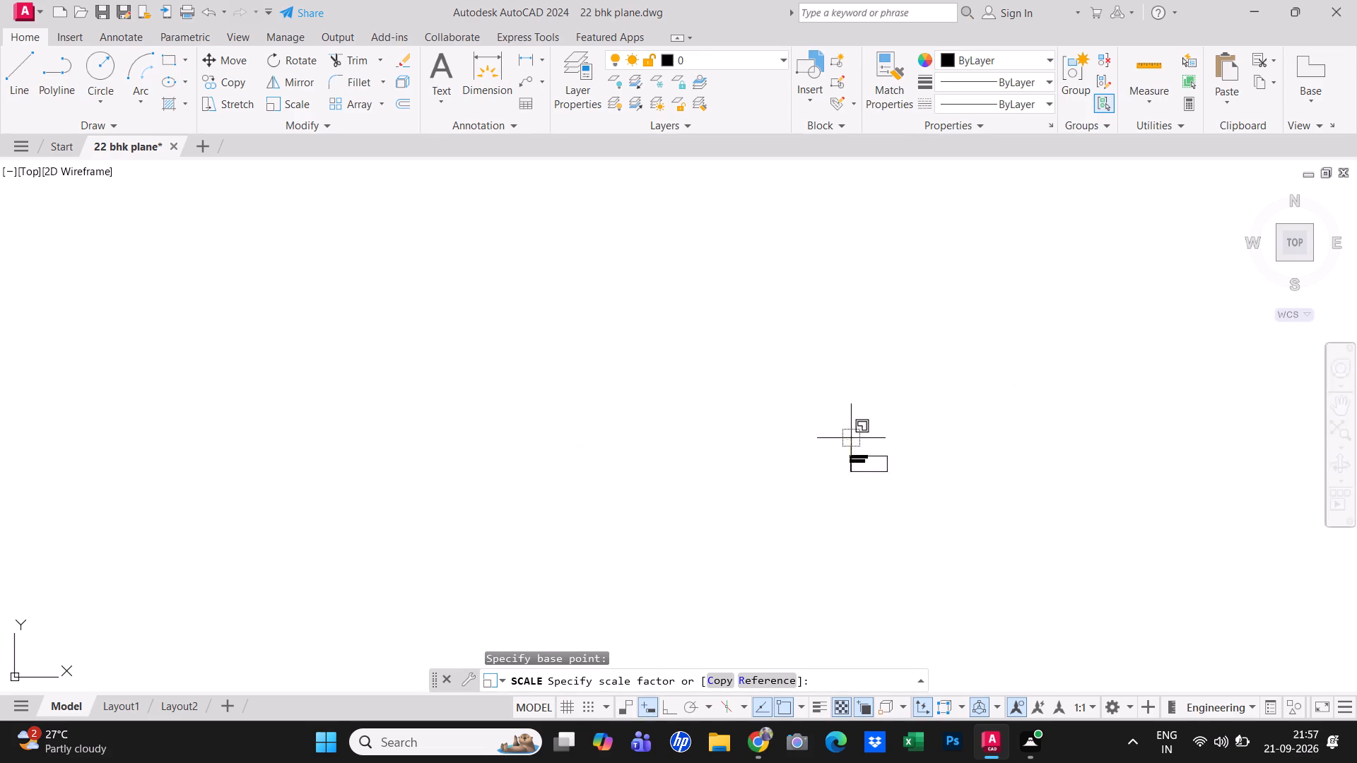
middle_click_drag(770, 394, 640, 367)
scroll(642, 369, "down", 2)
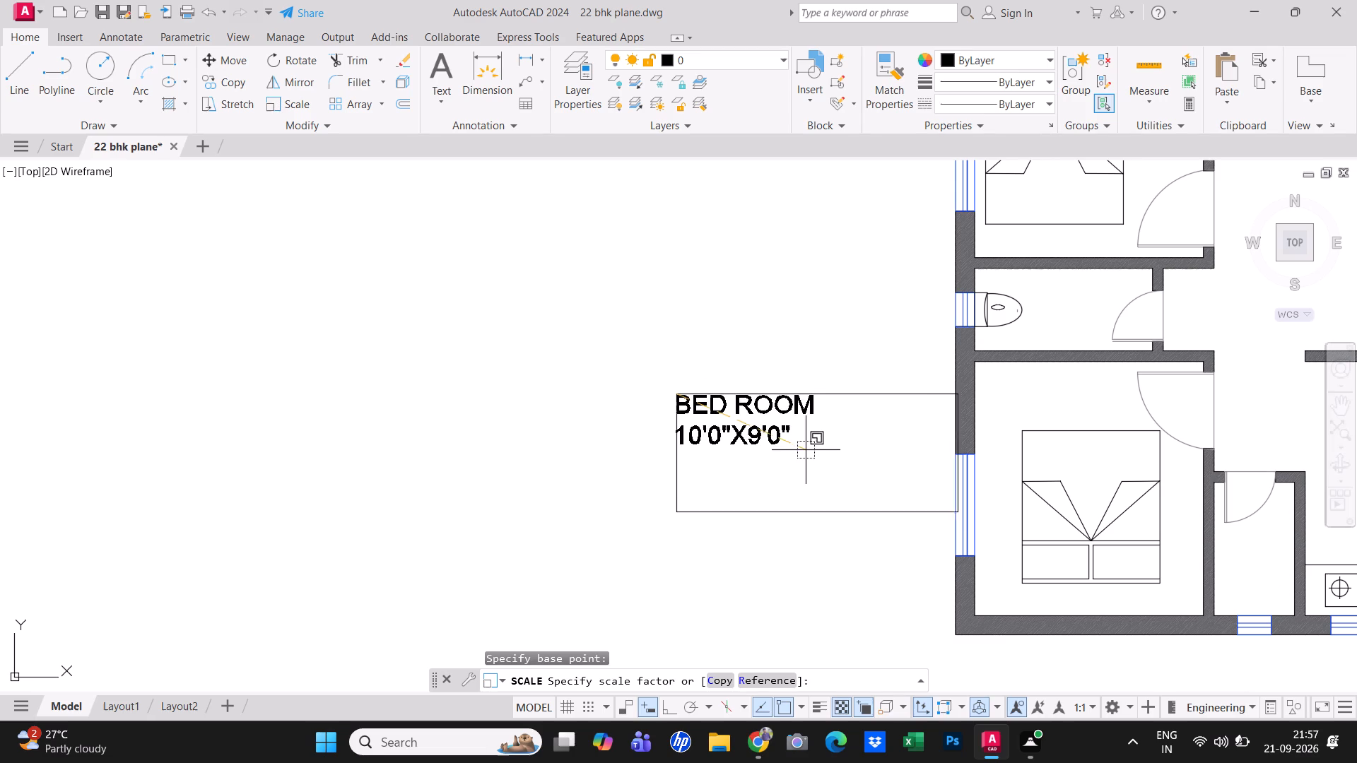
left_click(809, 451)
Resize the scaled BED ROOM label's frame to sit slightly wider than the text and just below its second line.
left_click(800, 408)
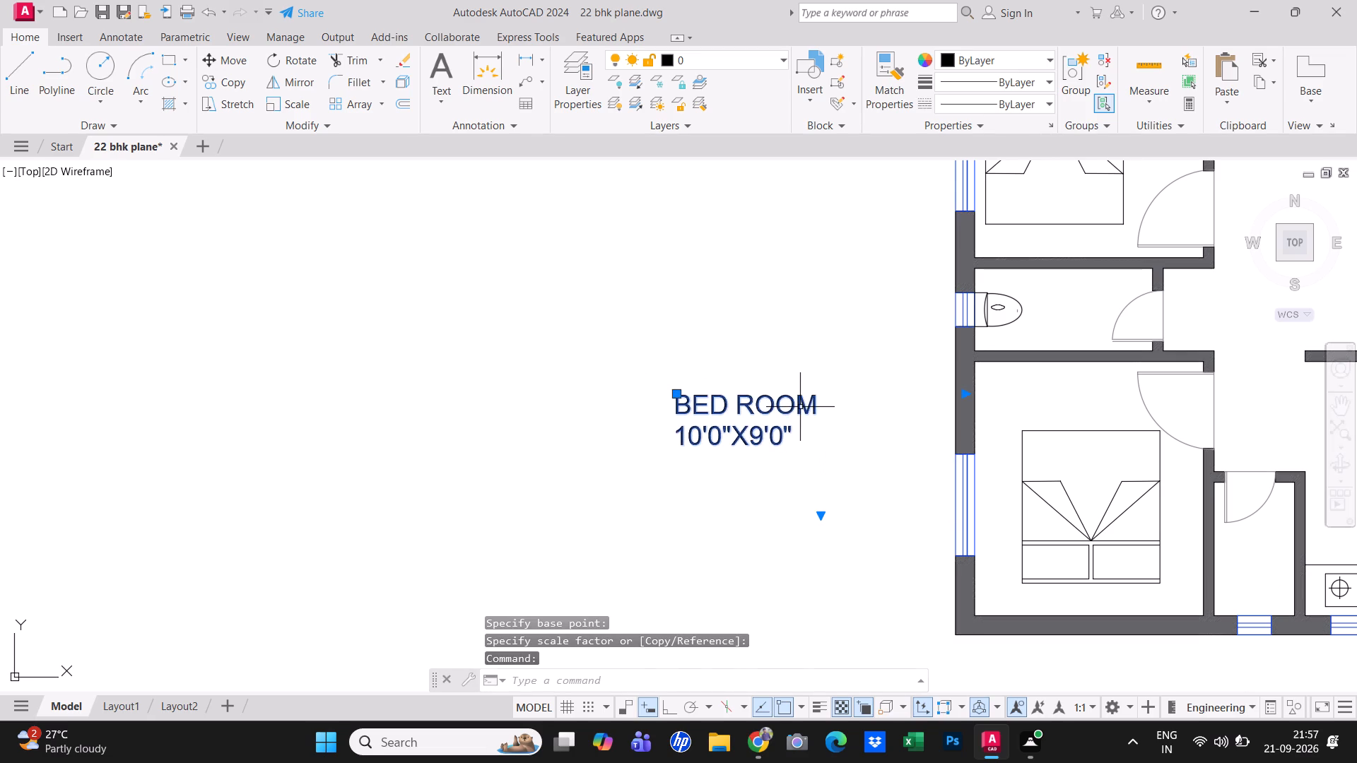
left_click(966, 396)
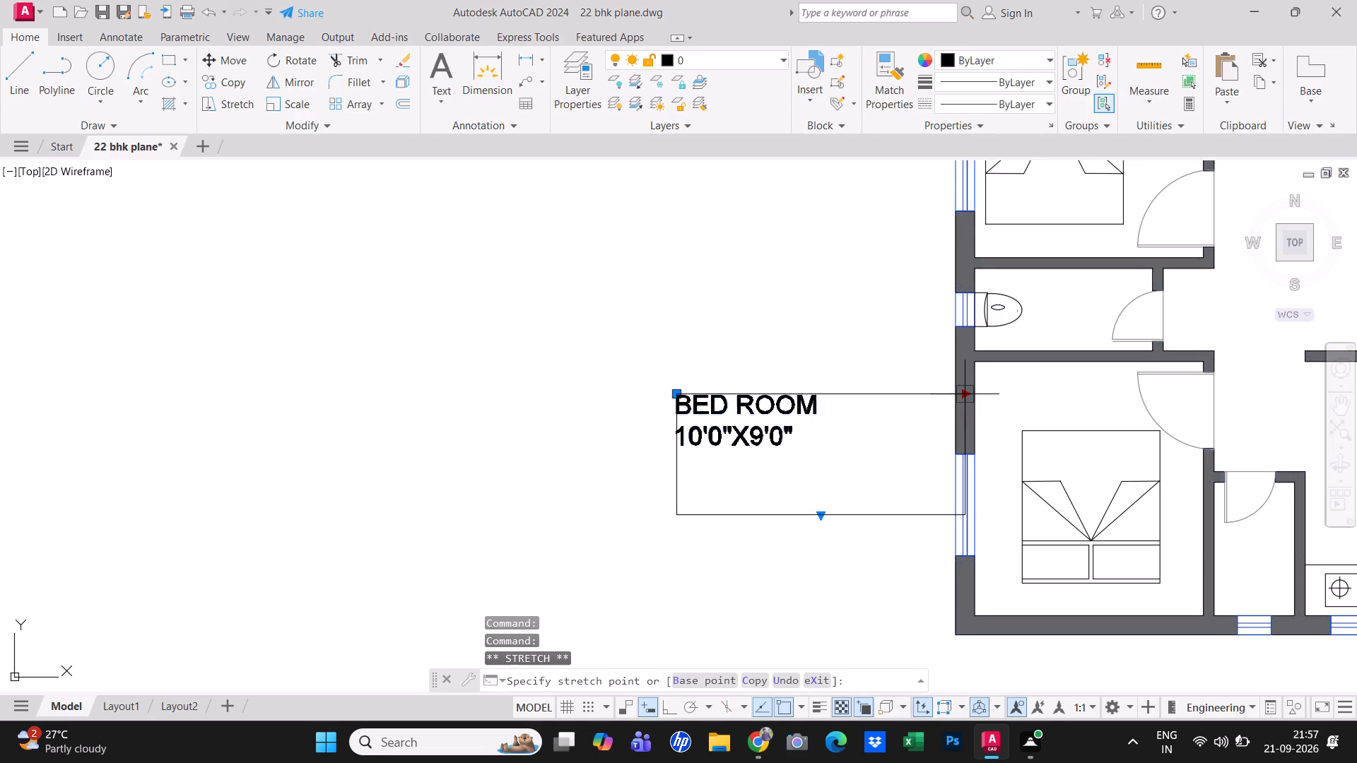
left_click(833, 406)
left_click(758, 514)
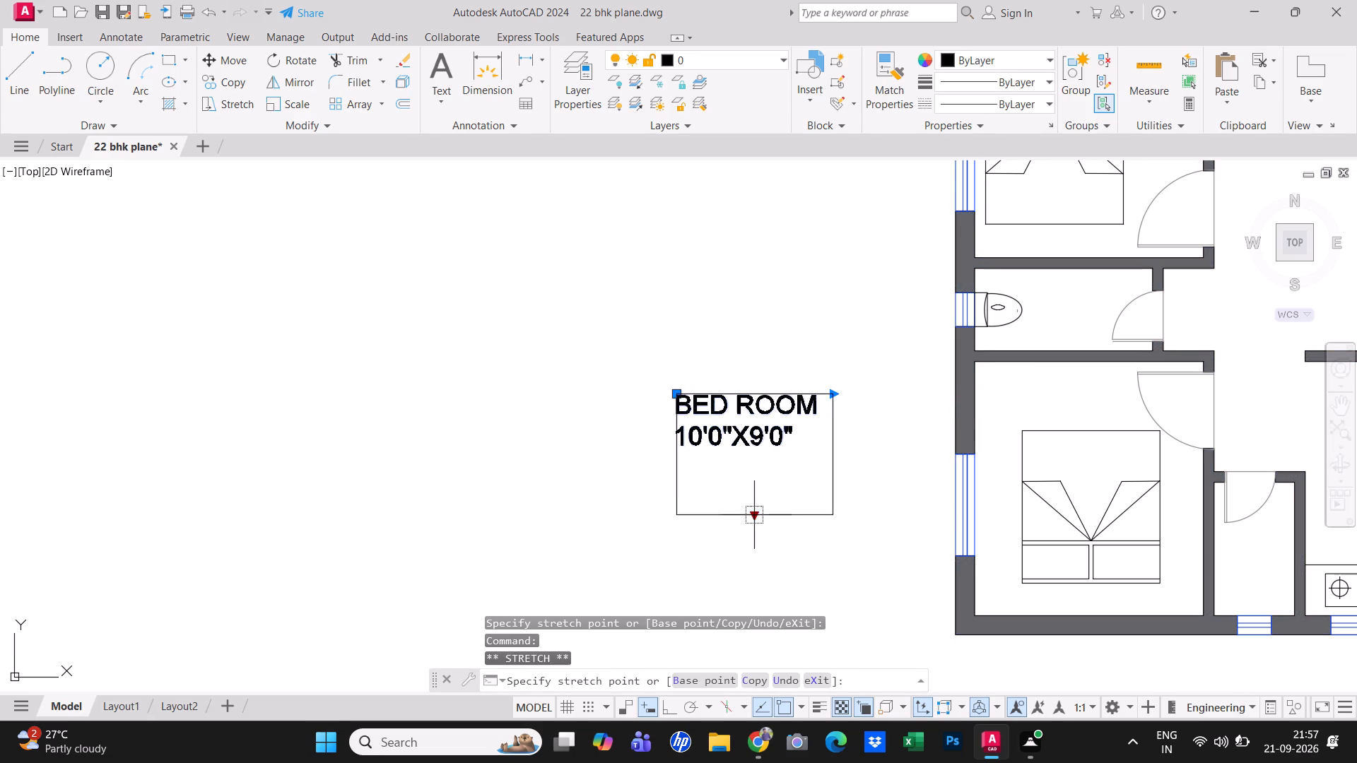
left_click(761, 468)
left_click(834, 396)
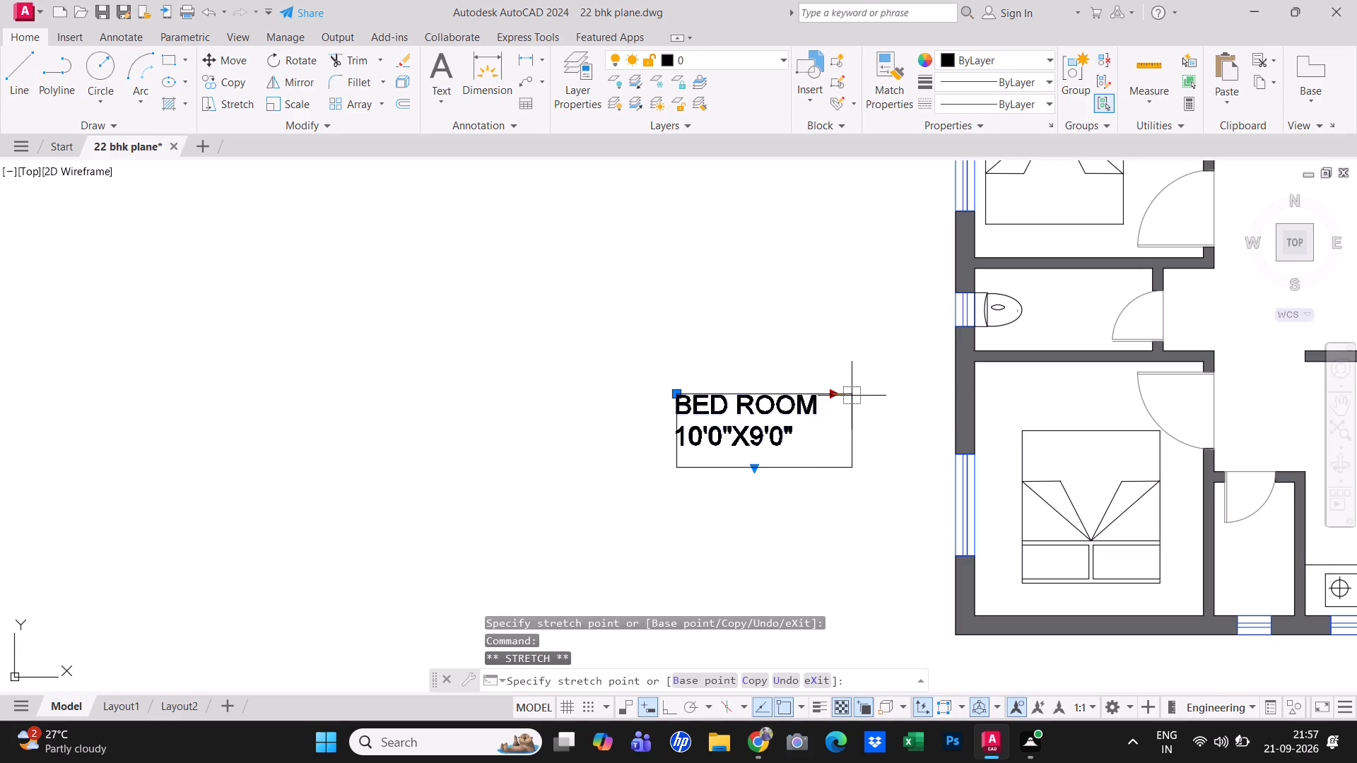
left_click(864, 394)
key("Escape")
Insert a leading space before 10'0"X9'0" to centre the size line under BED ROOM, and finish editing the text.
double_click(753, 434)
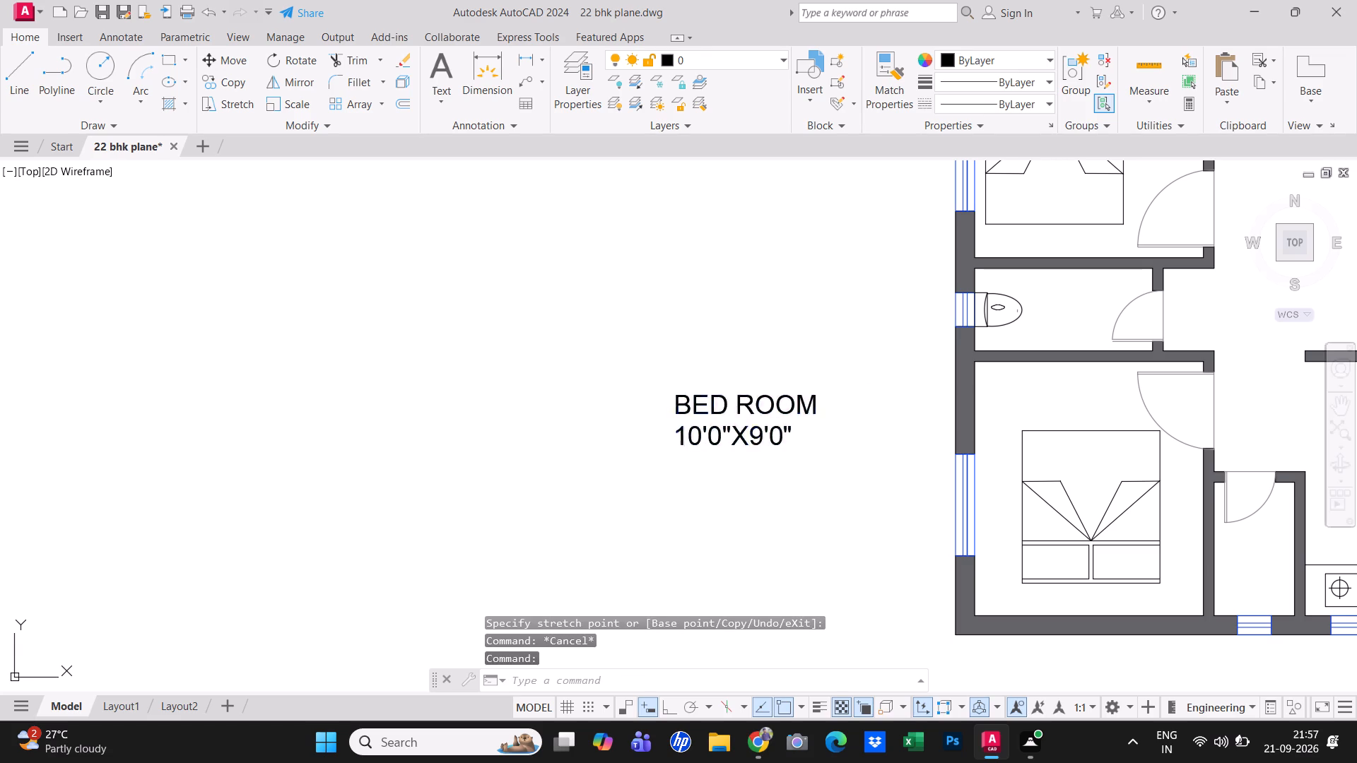
left_click(683, 434)
left_click(678, 436)
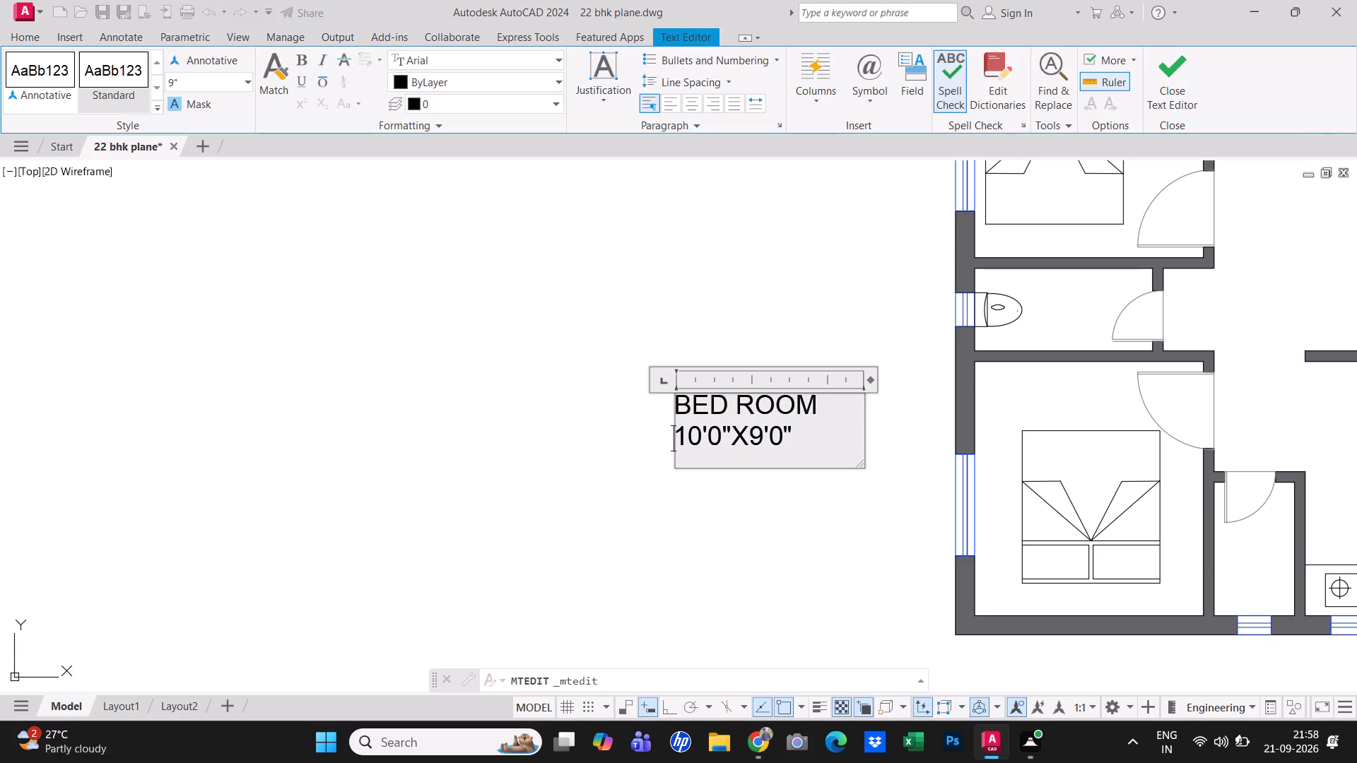
key("space")
left_click(832, 518)
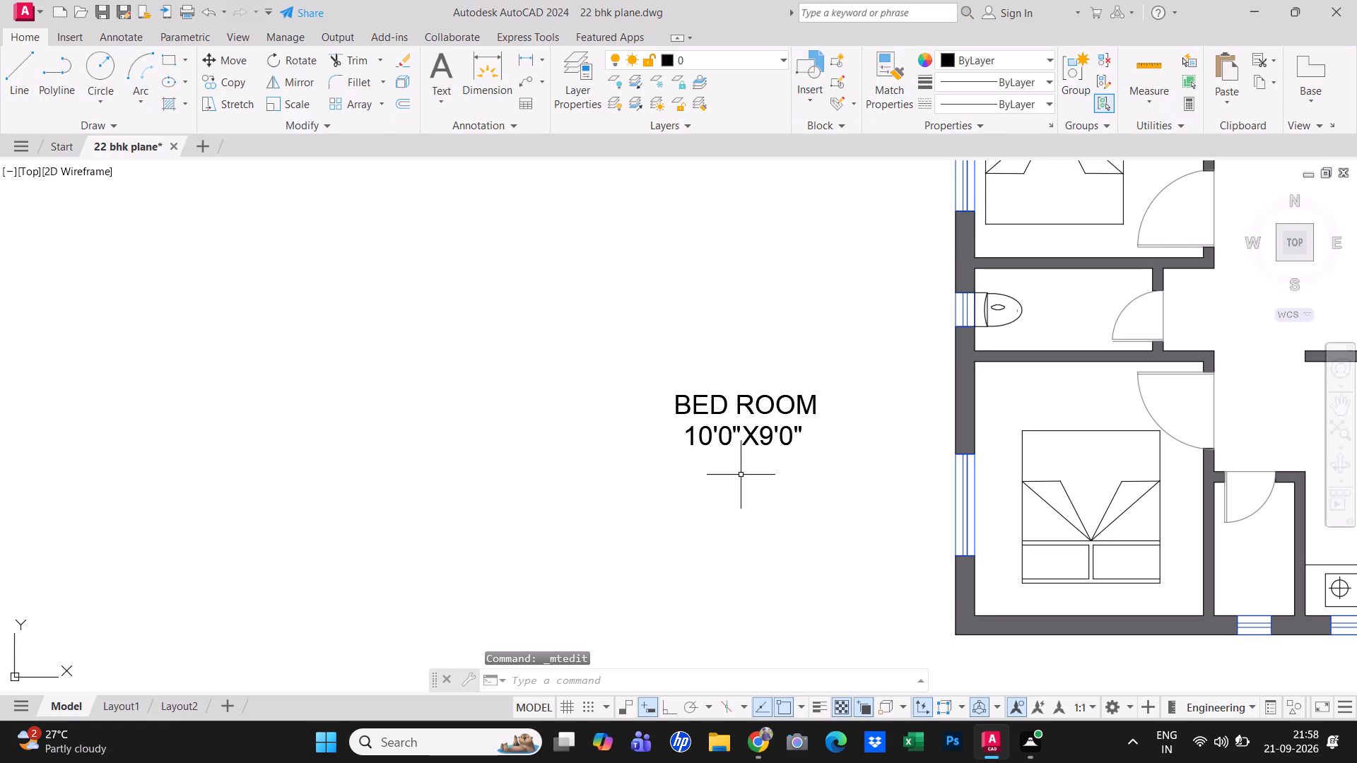
key("Escape")
scroll(741, 475, "down", 1)
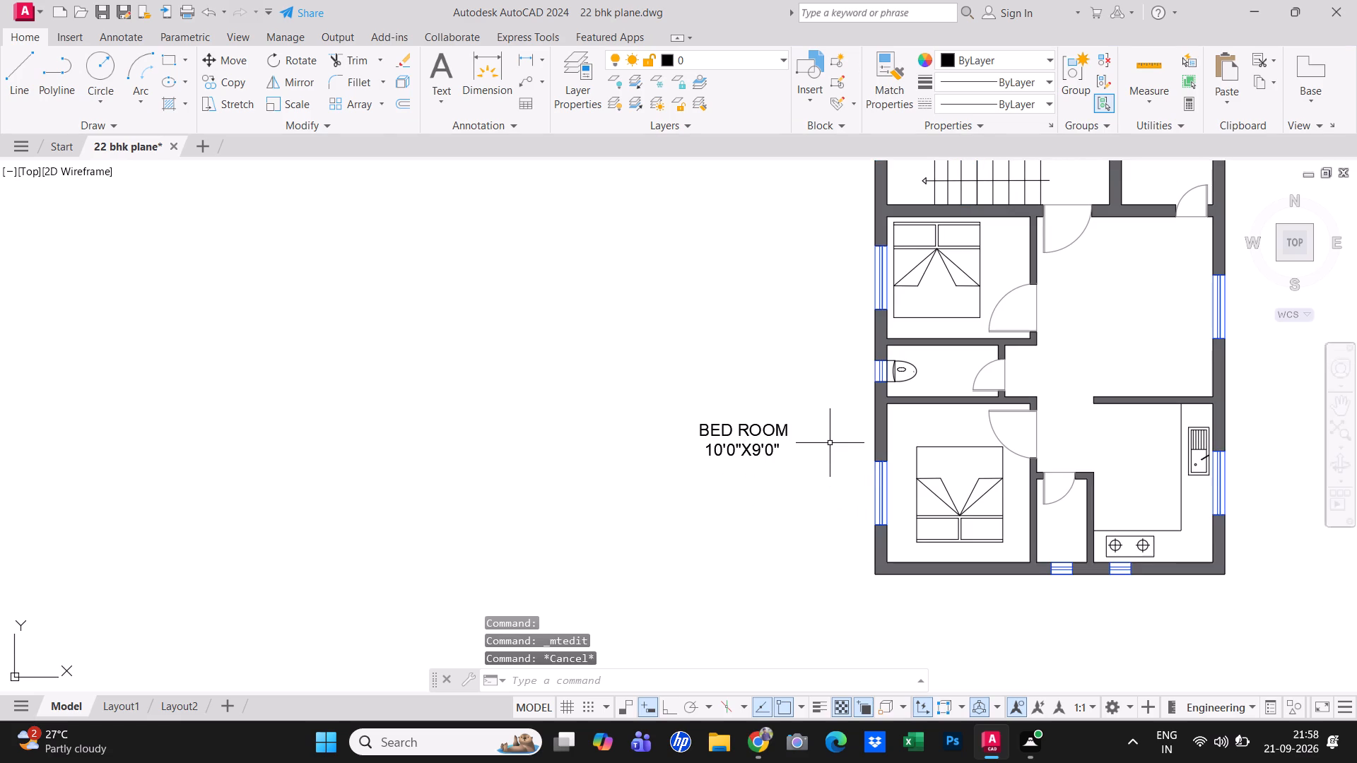
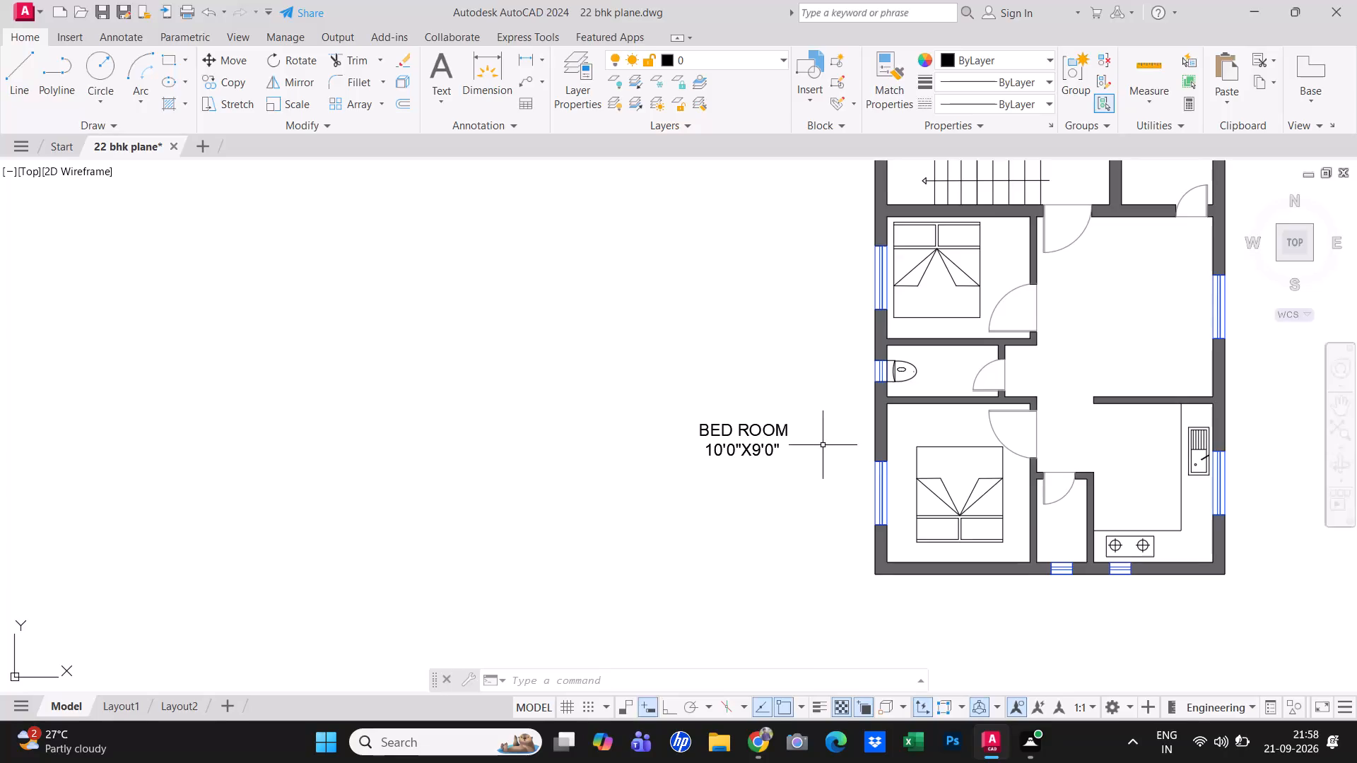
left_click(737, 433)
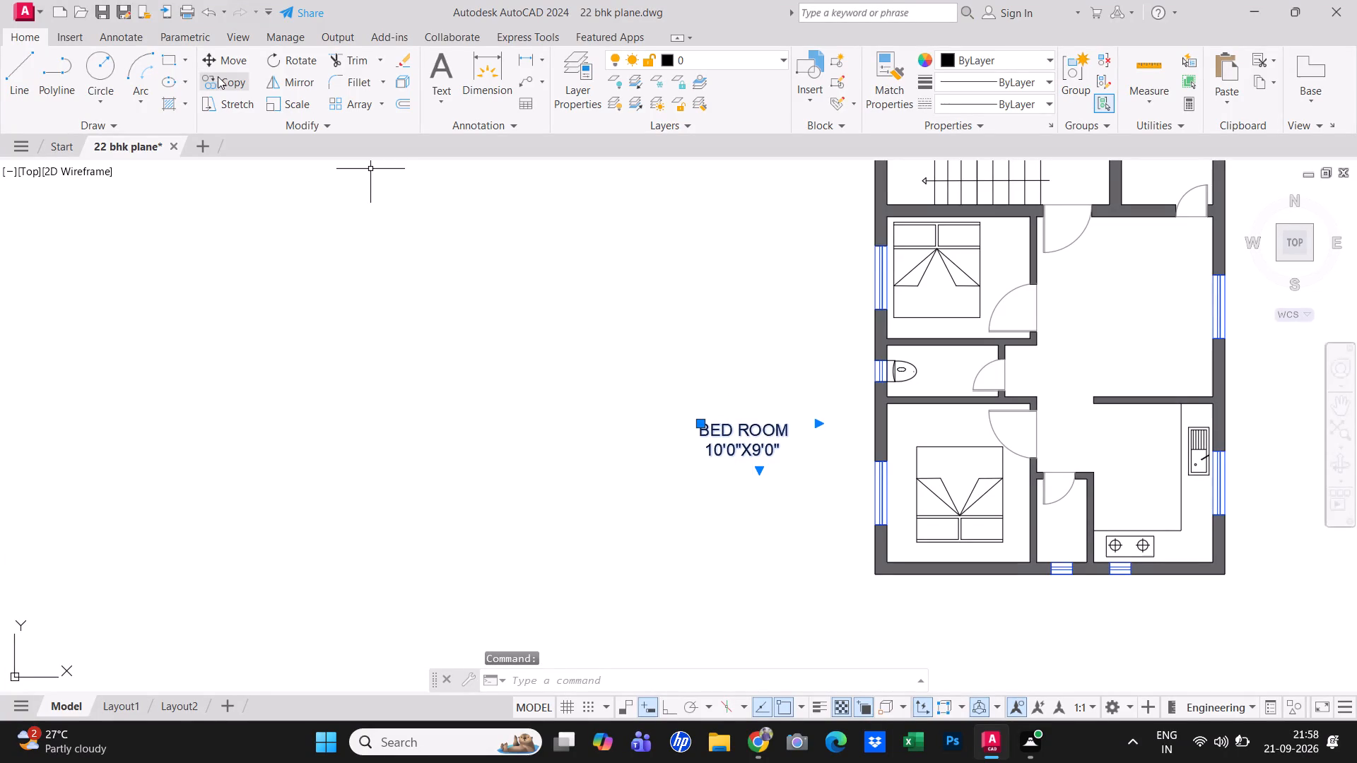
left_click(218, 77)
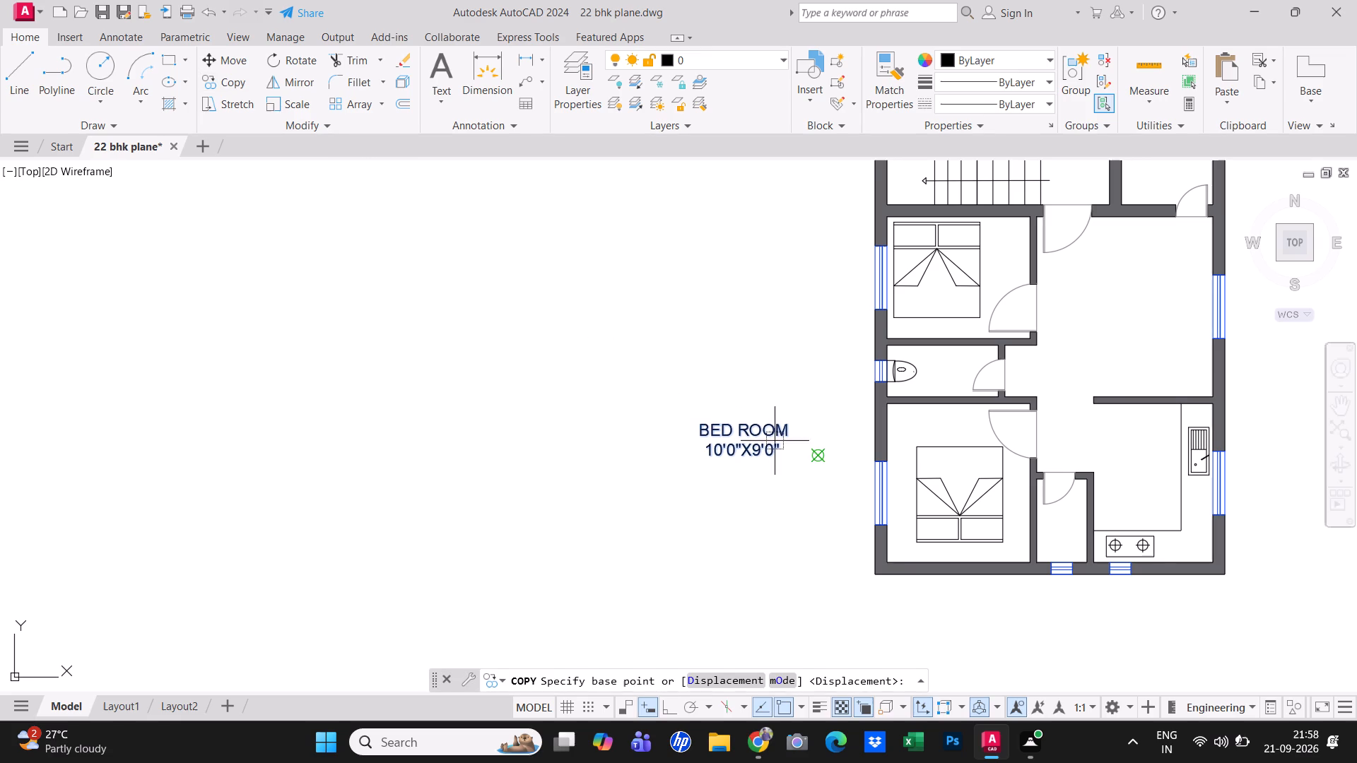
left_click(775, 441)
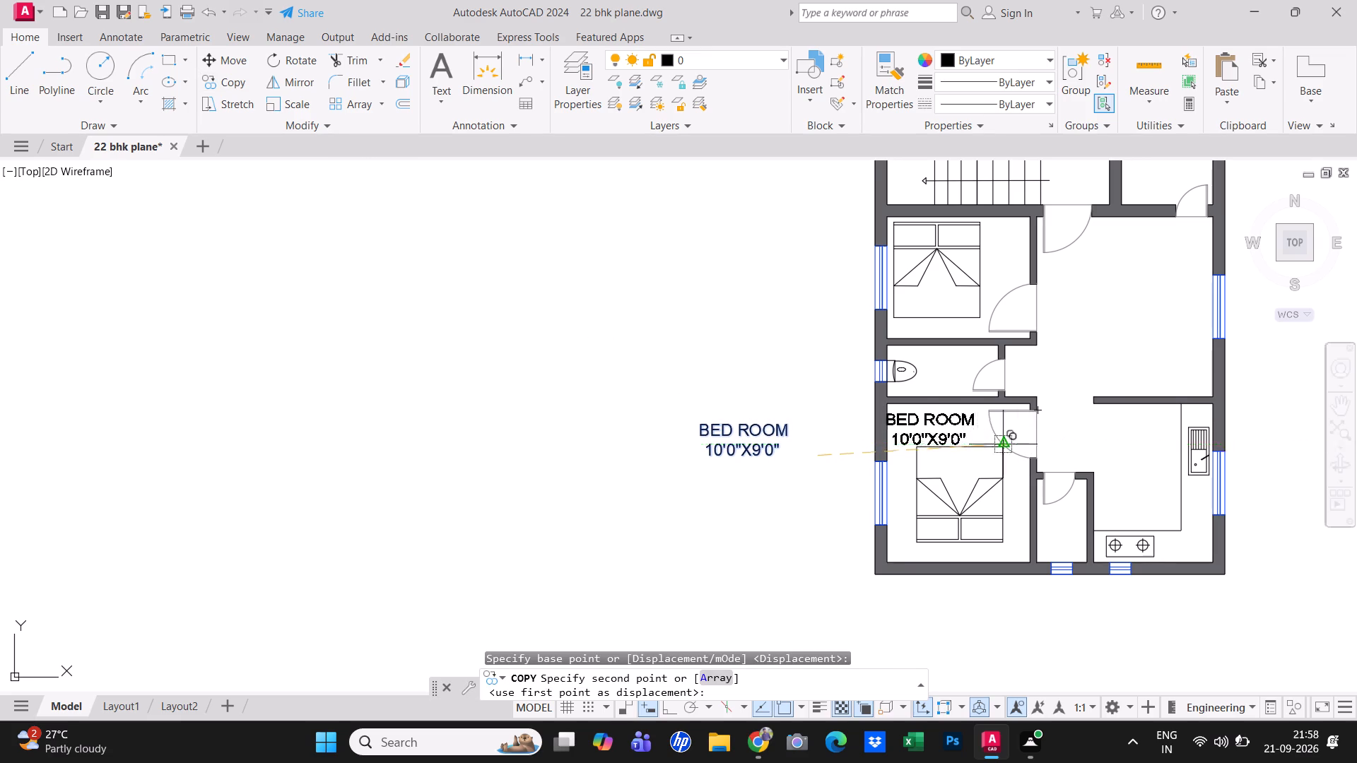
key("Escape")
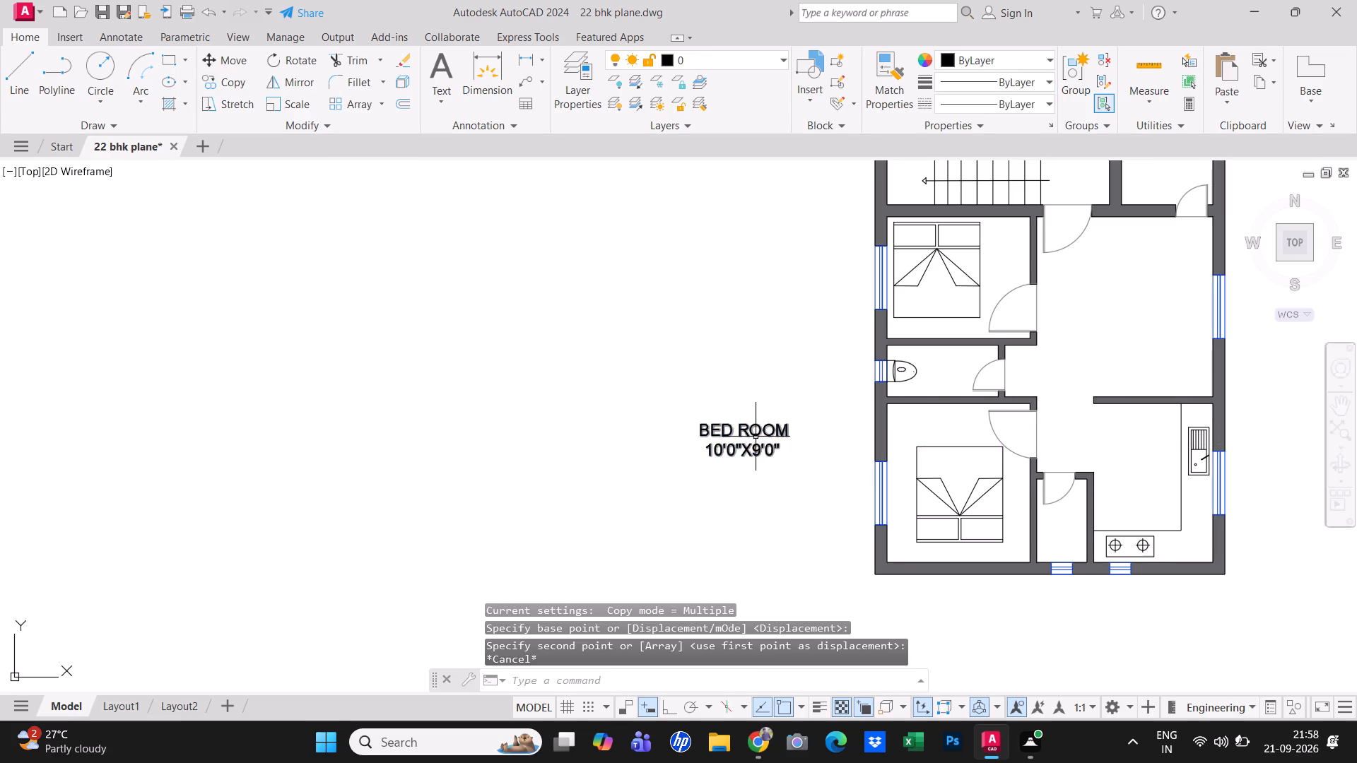
Scale the BED ROOM label down freehand from a base point on its text, to a text height of about 5".
left_click(756, 437)
right_click(756, 437)
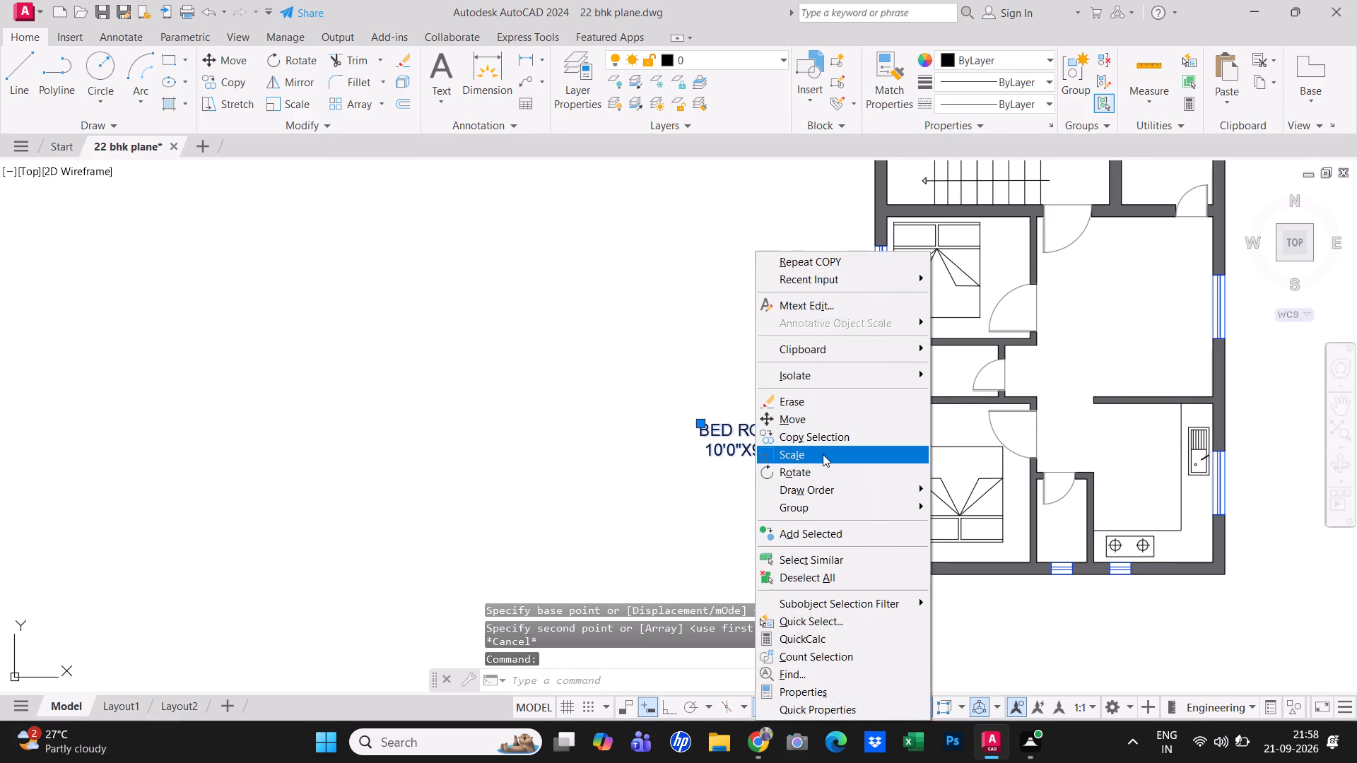
left_click(823, 454)
left_click(760, 439)
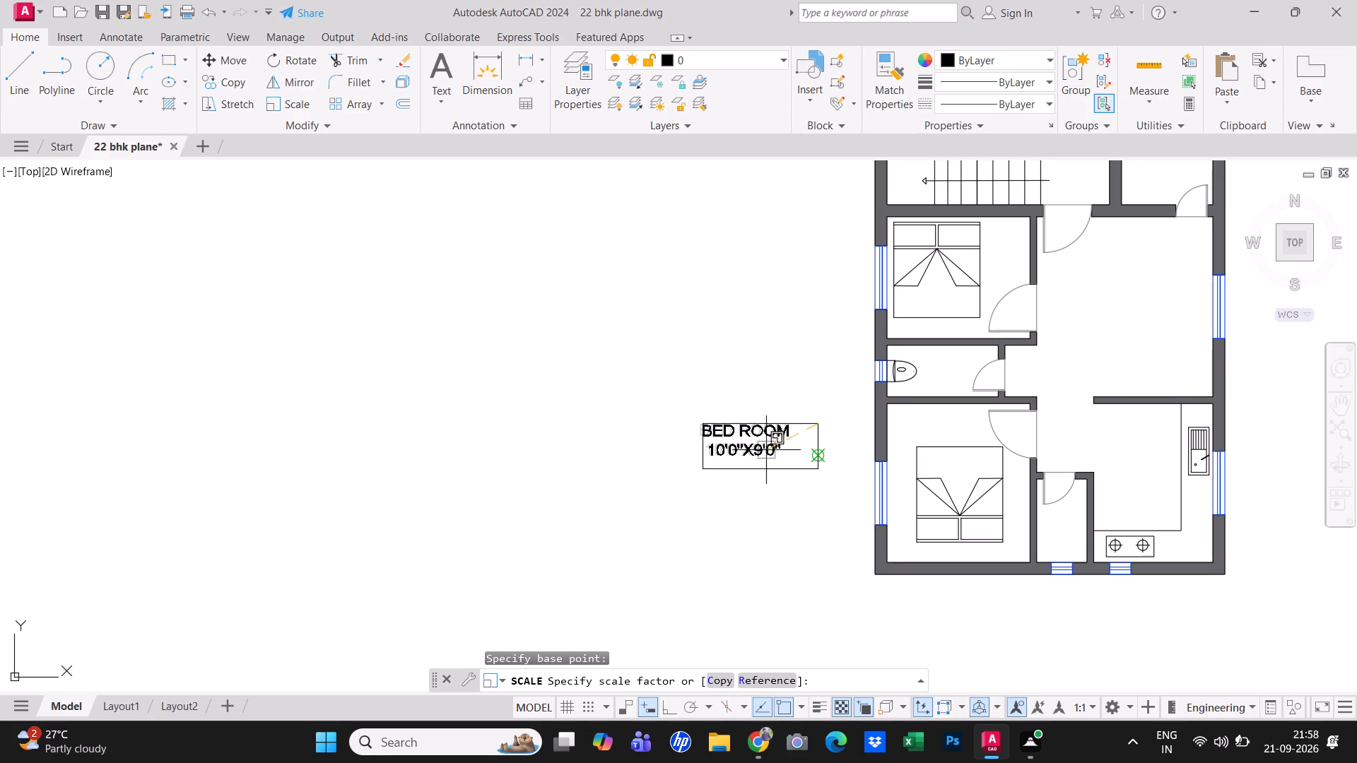
left_click(770, 449)
key("Escape")
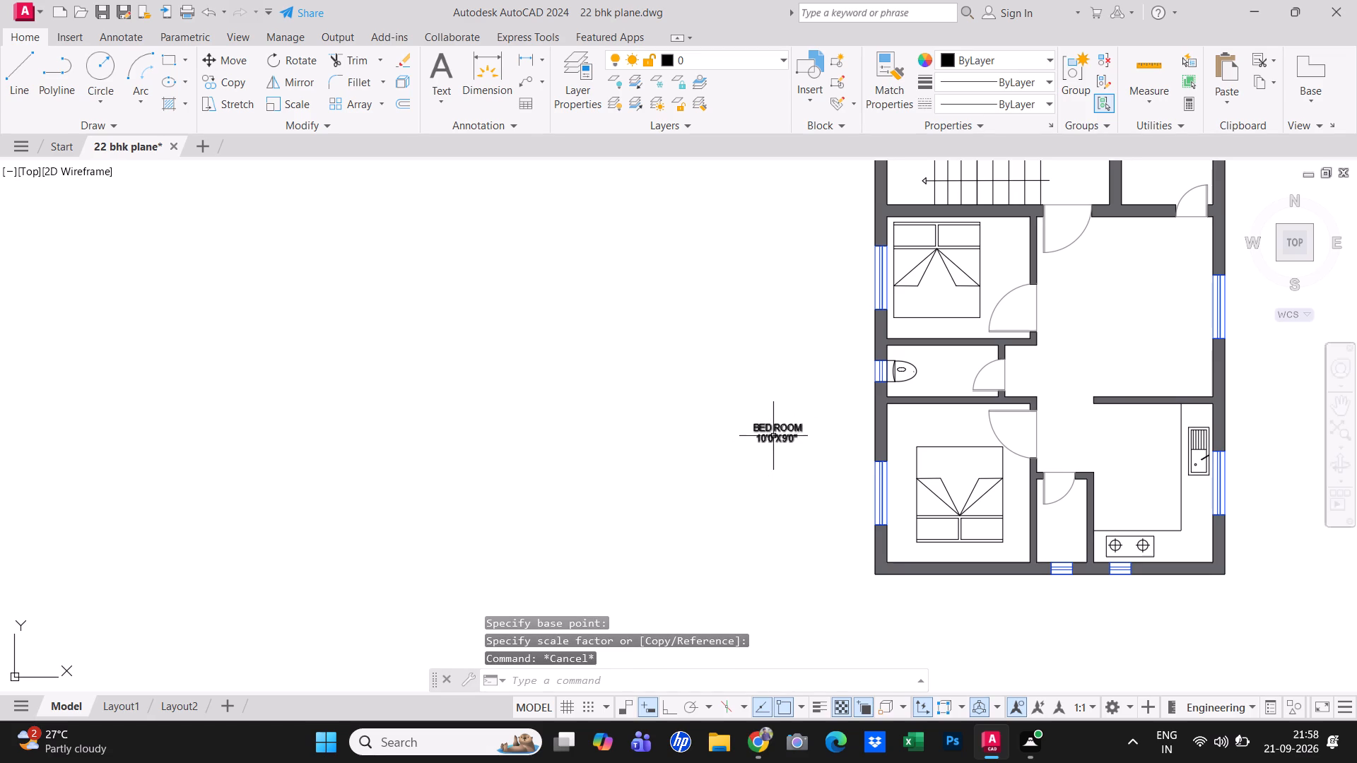
Paste copies of the reduced BED ROOM label into the southwest bedroom, the toilet beside the WC, and the northwest bedroom over the bed's foot.
left_click(775, 434)
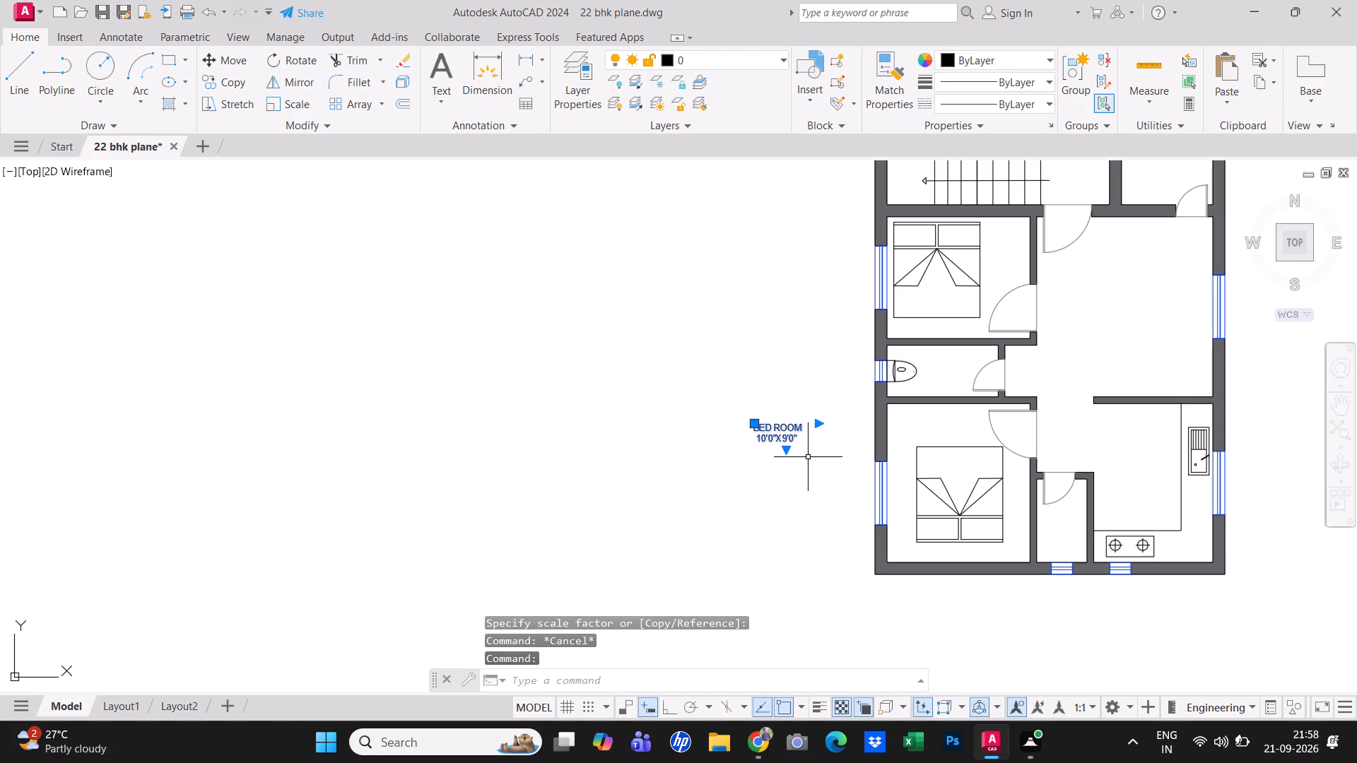
key("ctrl+c")
key("ctrl+v")
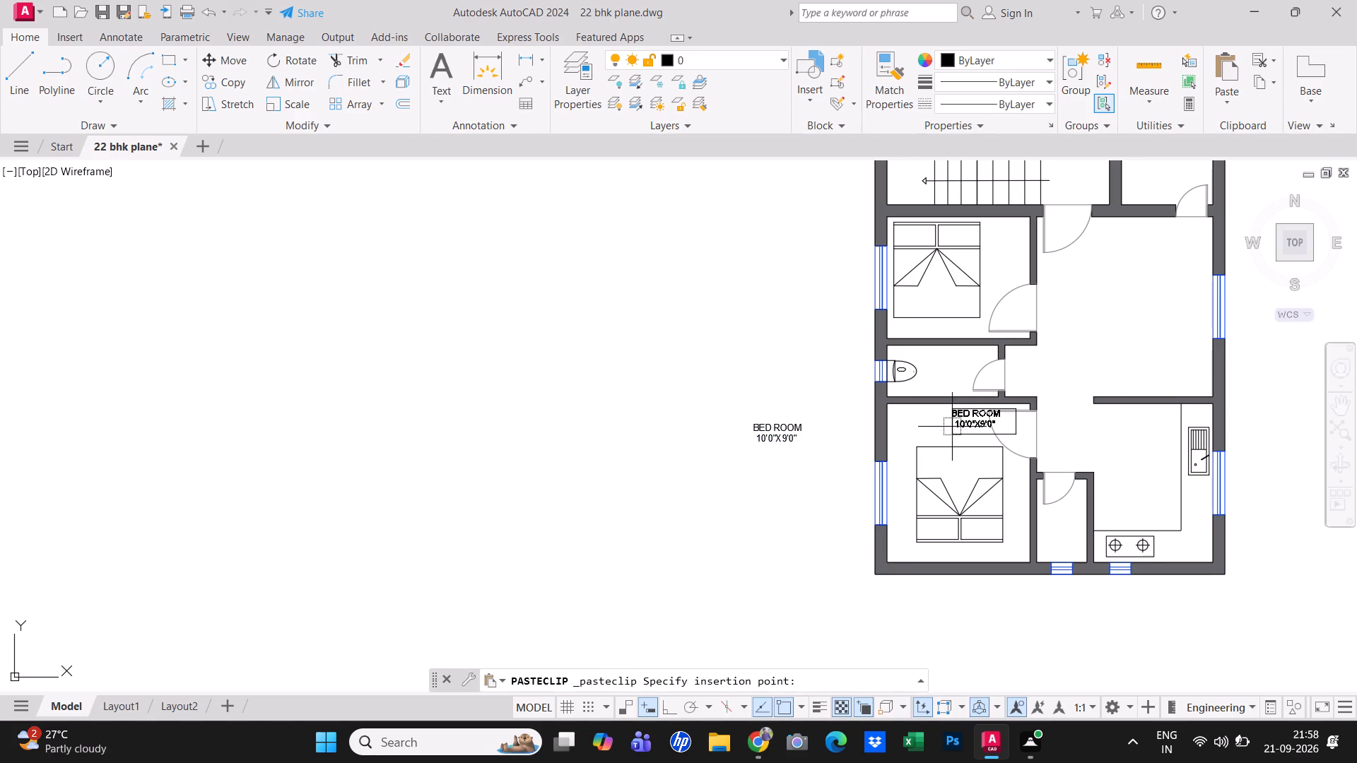
left_click(907, 430, "ctrl")
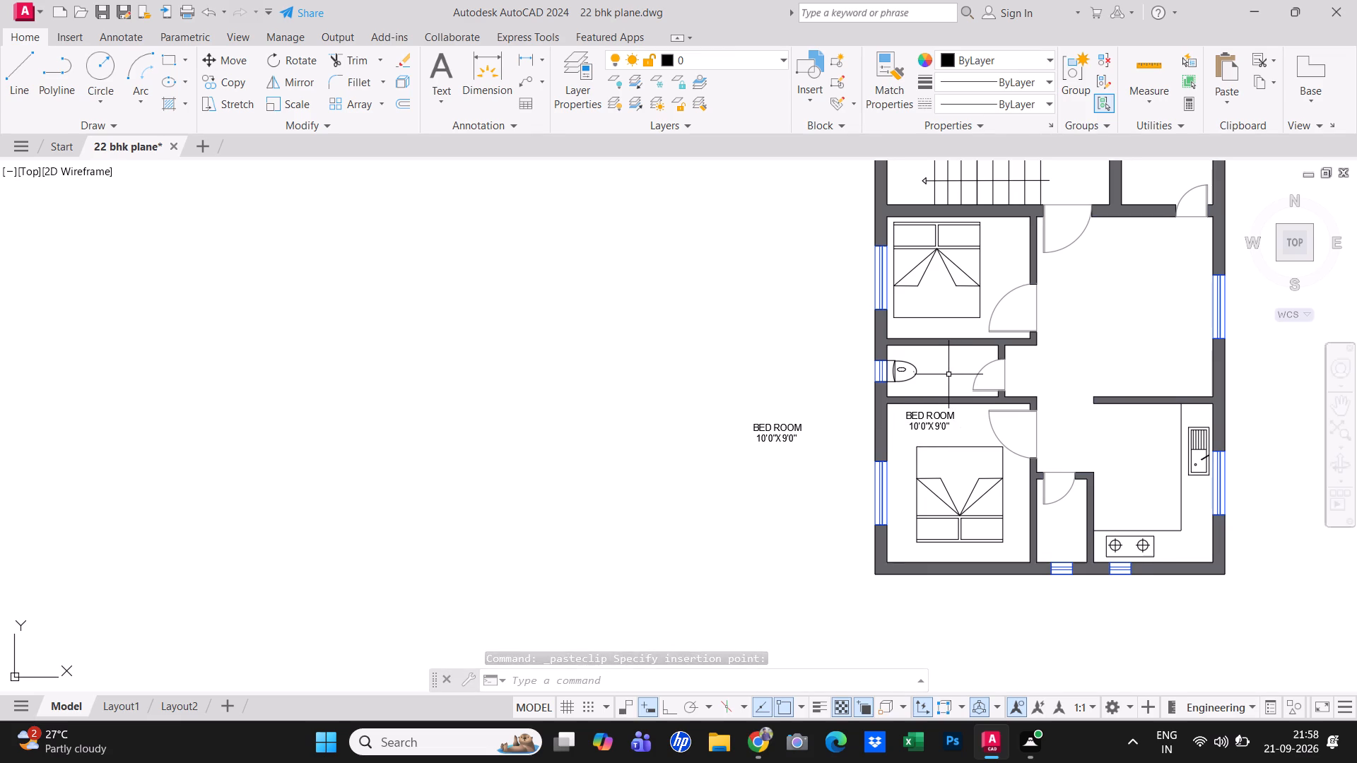
key("ctrl+v")
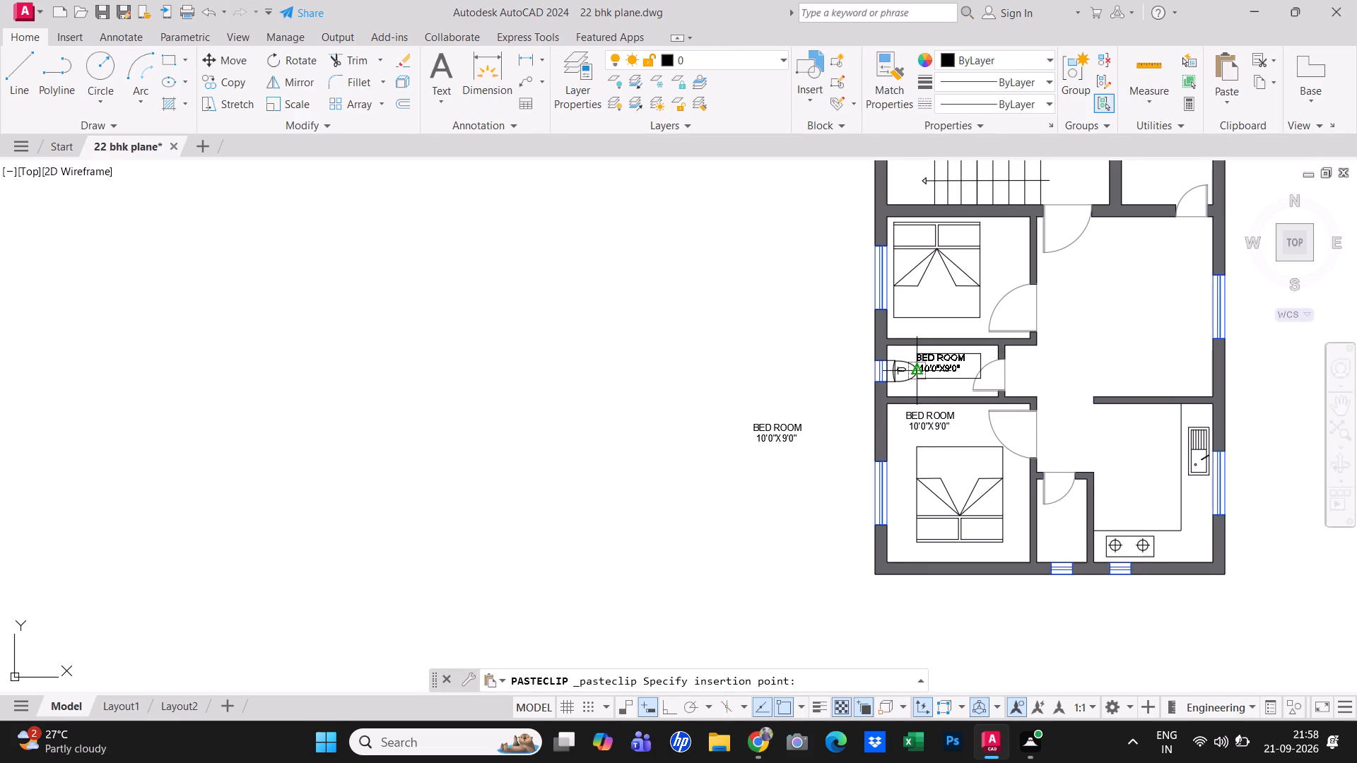
left_click(918, 370, "ctrl")
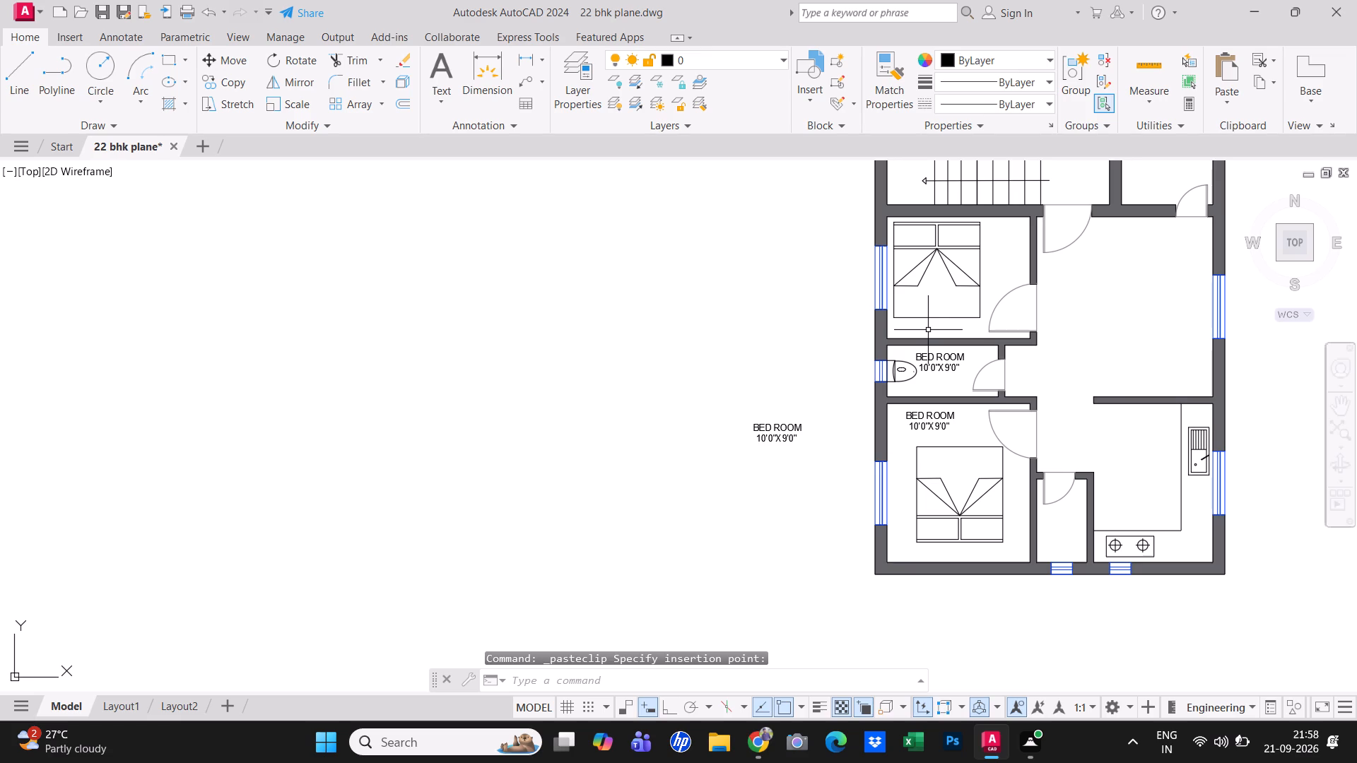
key("ctrl+v")
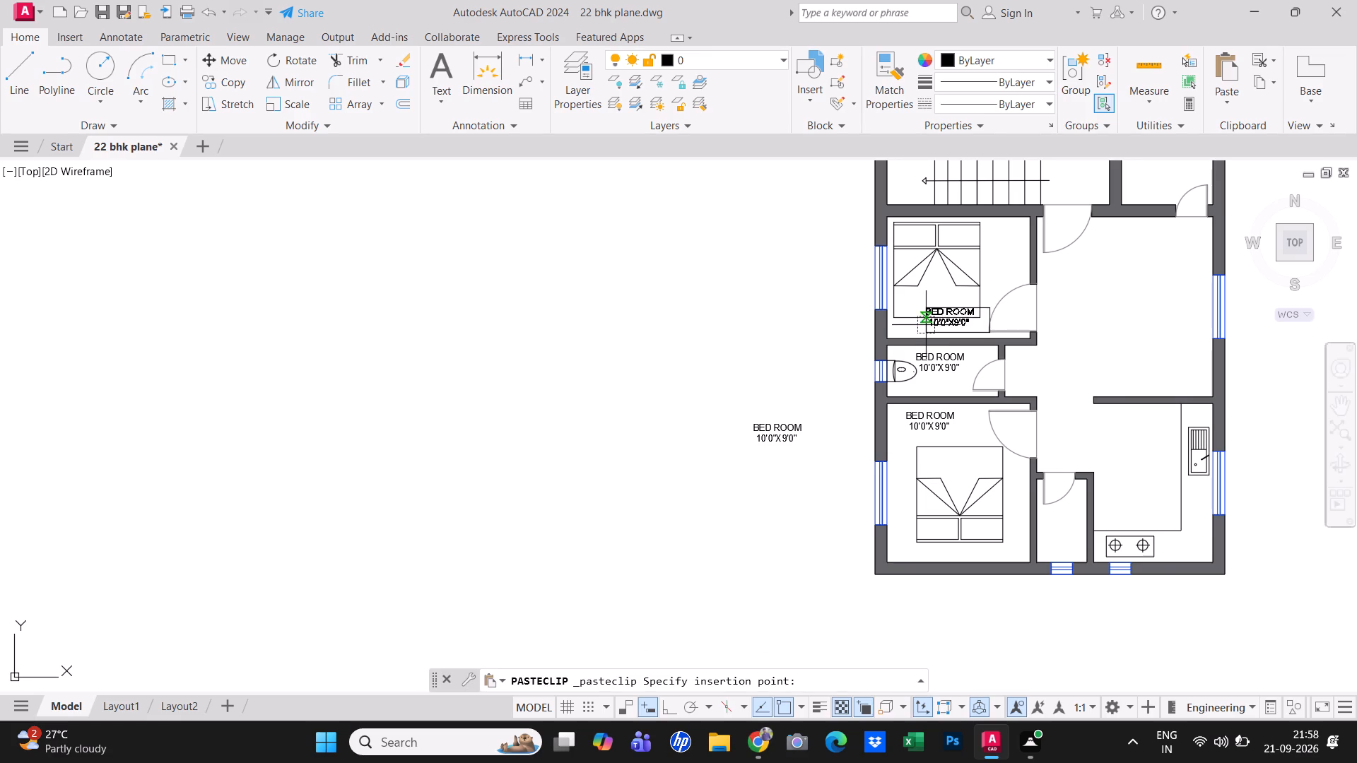
scroll(916, 334, "up", 1, "ctrl")
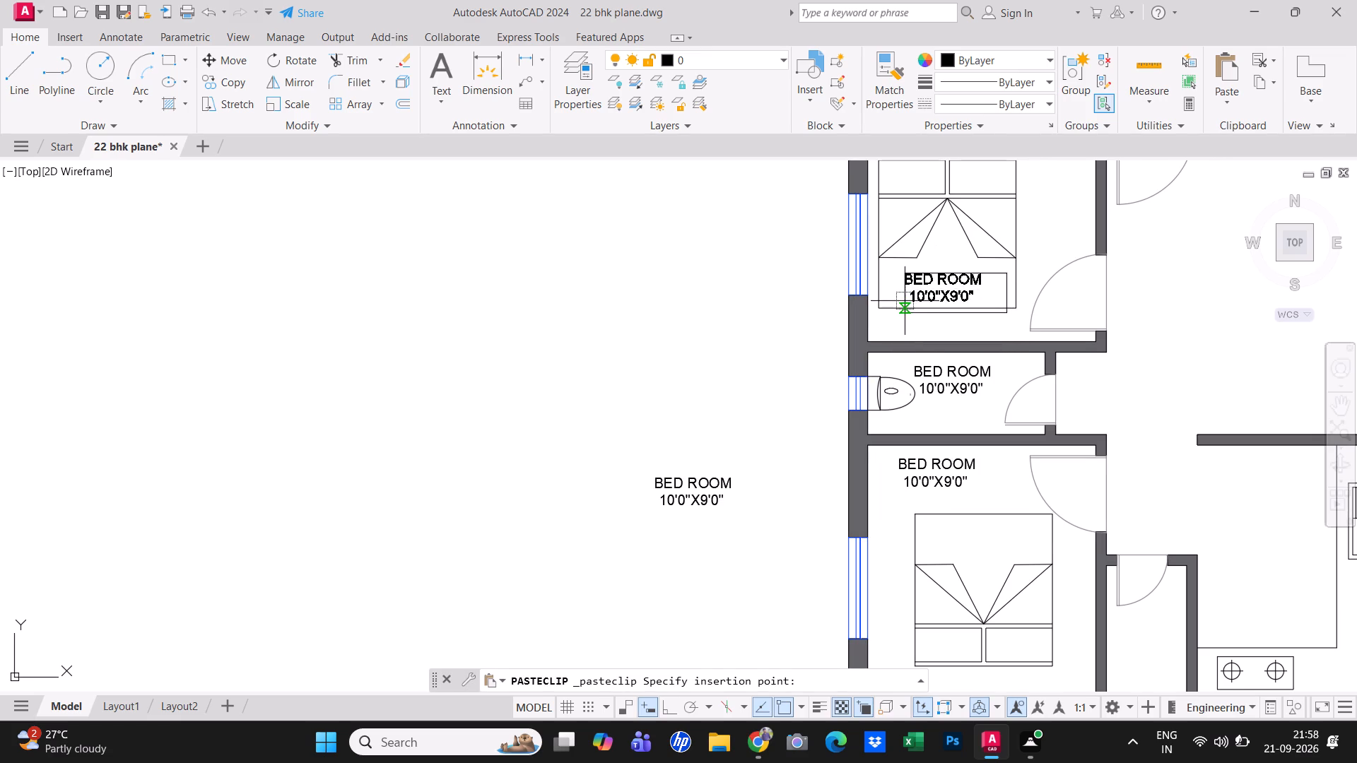
left_click(905, 301, "ctrl")
Paste further copies of the BED ROOM label into the large hall, the kitchen, and the small room west of the kitchen.
middle_click_drag(1020, 368, 682, 416, "ctrl")
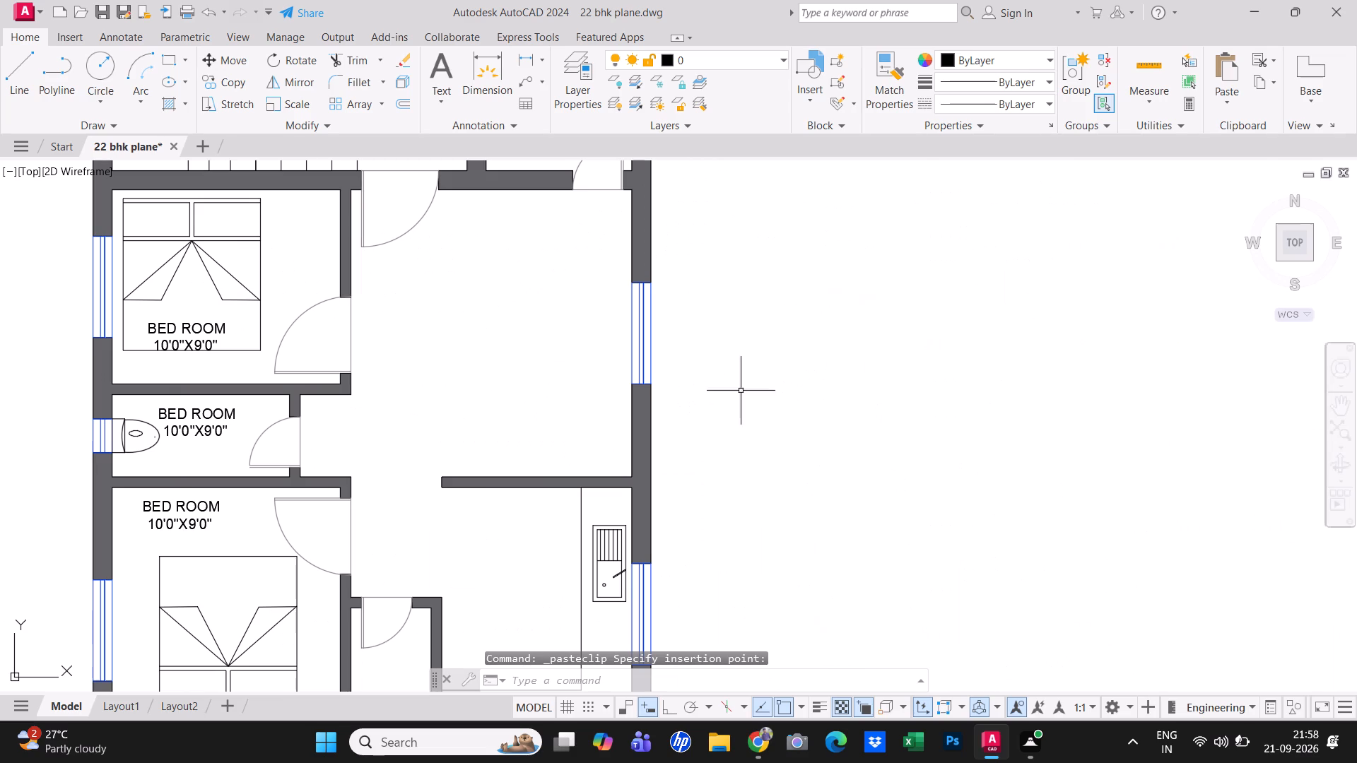
key("ctrl+v")
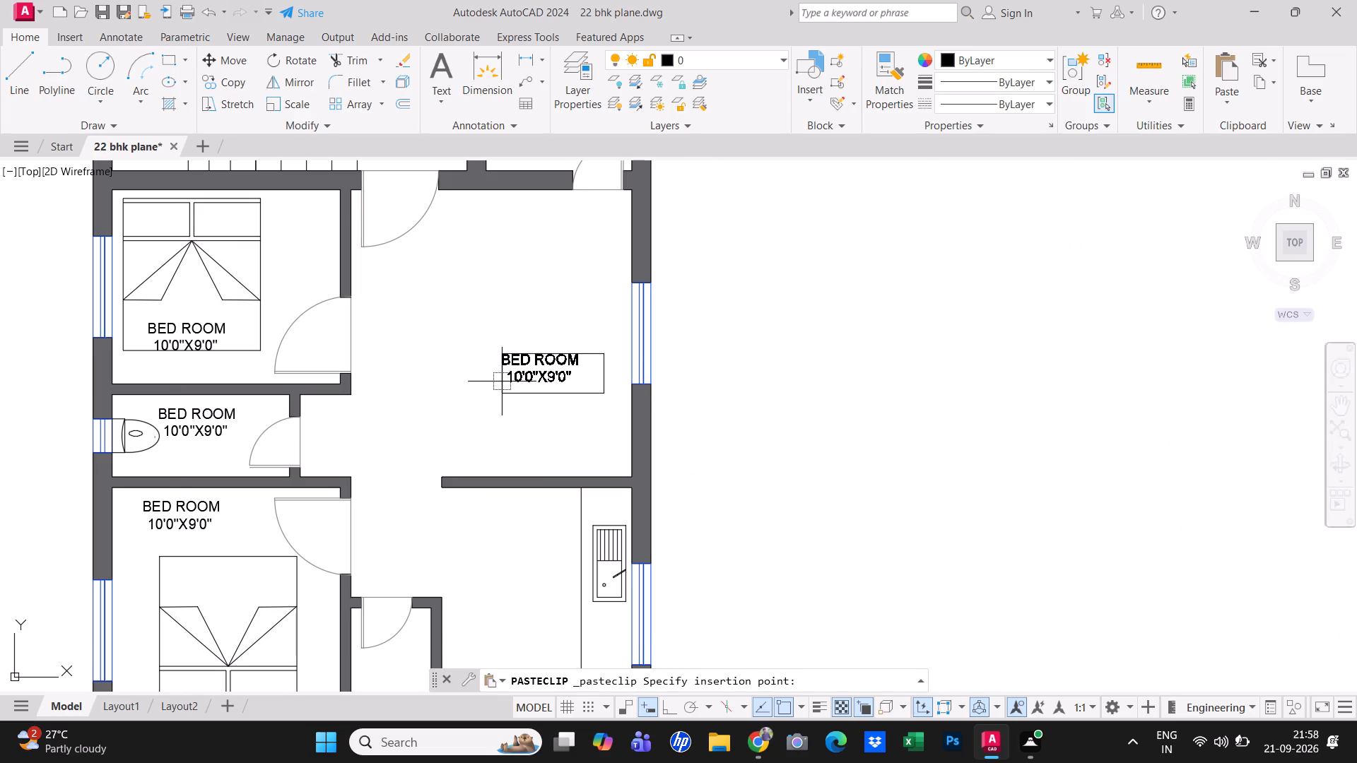
left_click(447, 349, "ctrl")
middle_click_drag(519, 413, 574, 297)
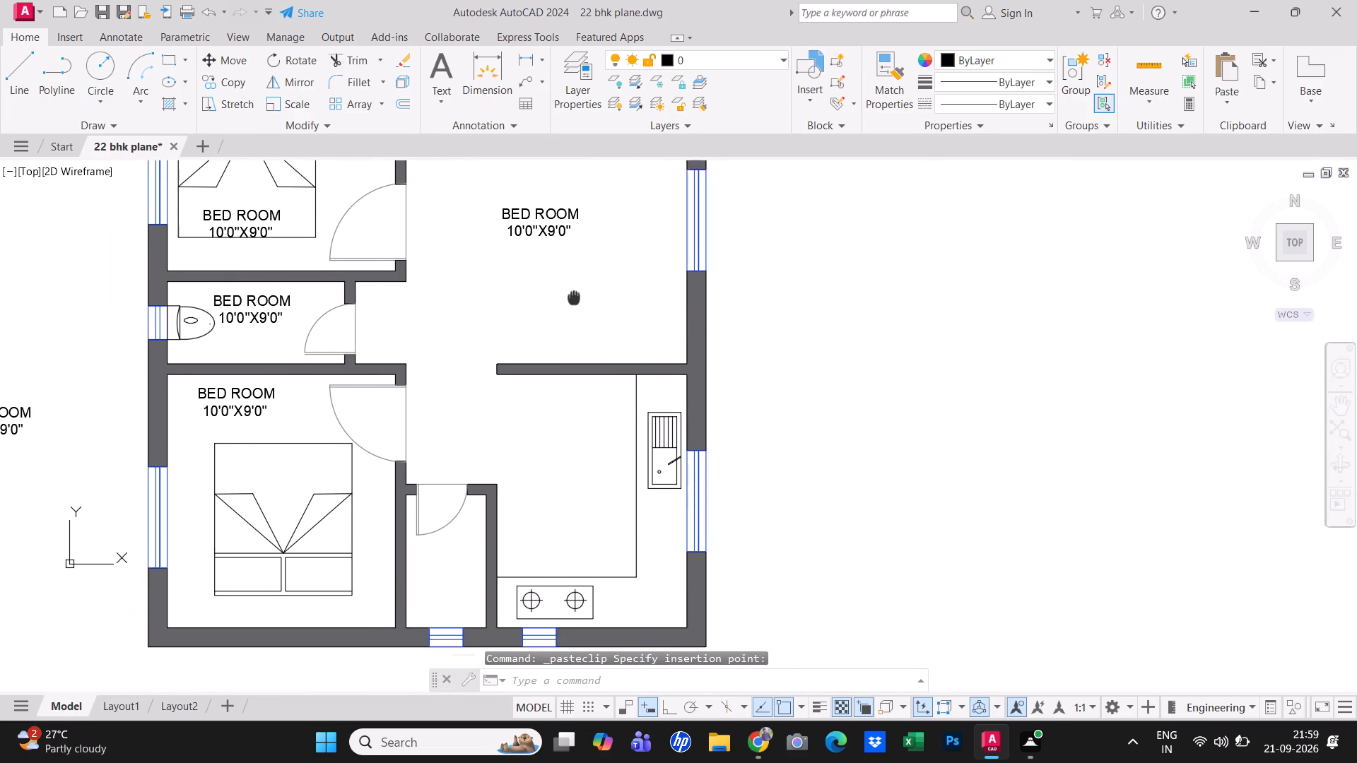
middle_click_drag(574, 297, 574, 295)
key("ctrl+v")
left_click(520, 468, "ctrl")
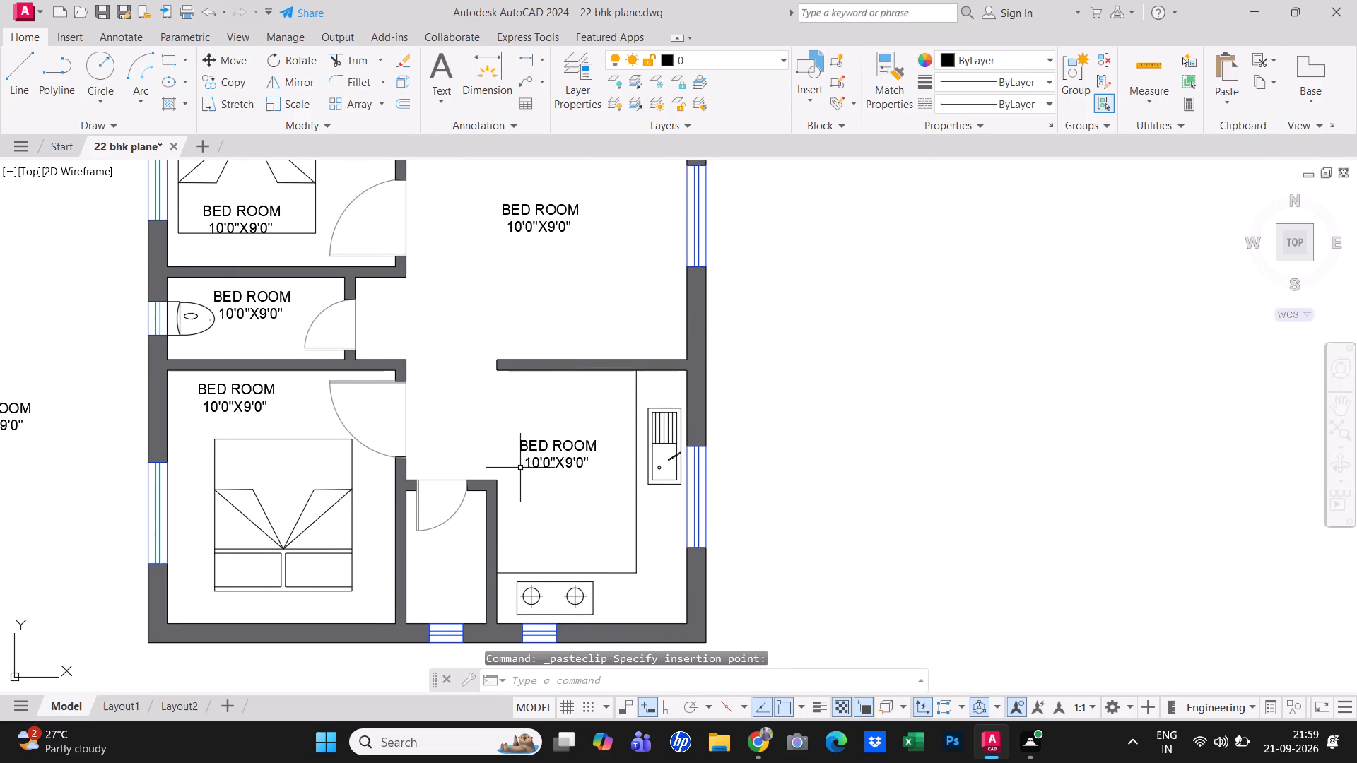
middle_click_drag(454, 566, 477, 475)
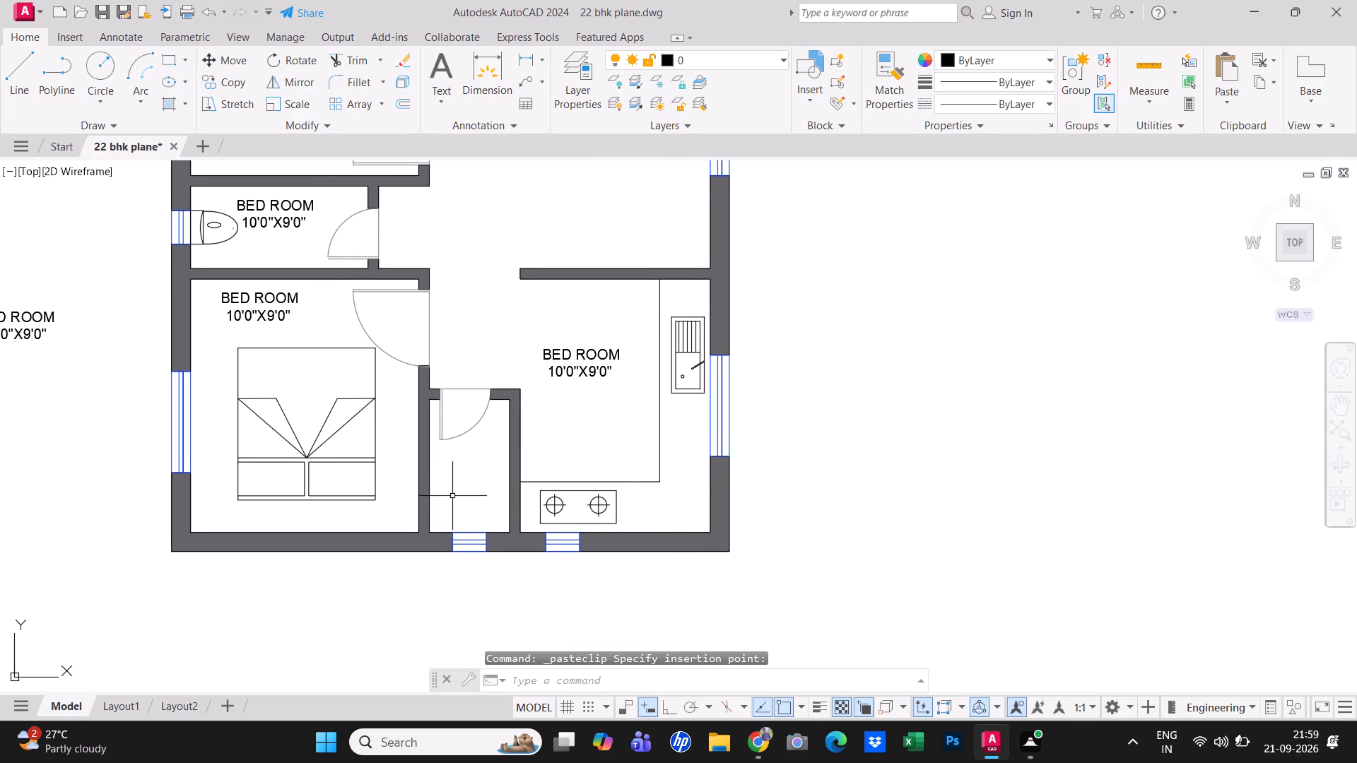
key("ctrl+v")
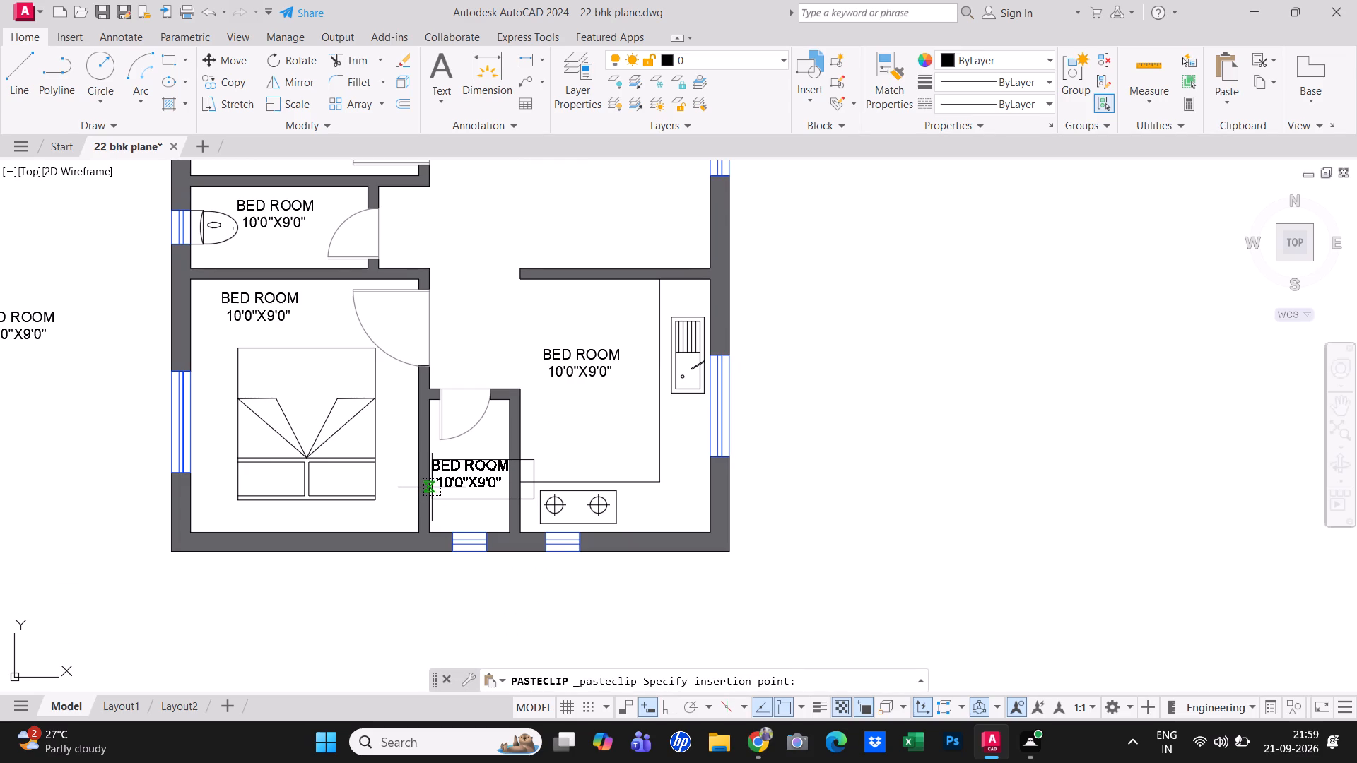
left_click(431, 488, "ctrl")
middle_click_drag(457, 494, 698, 521)
key("Escape")
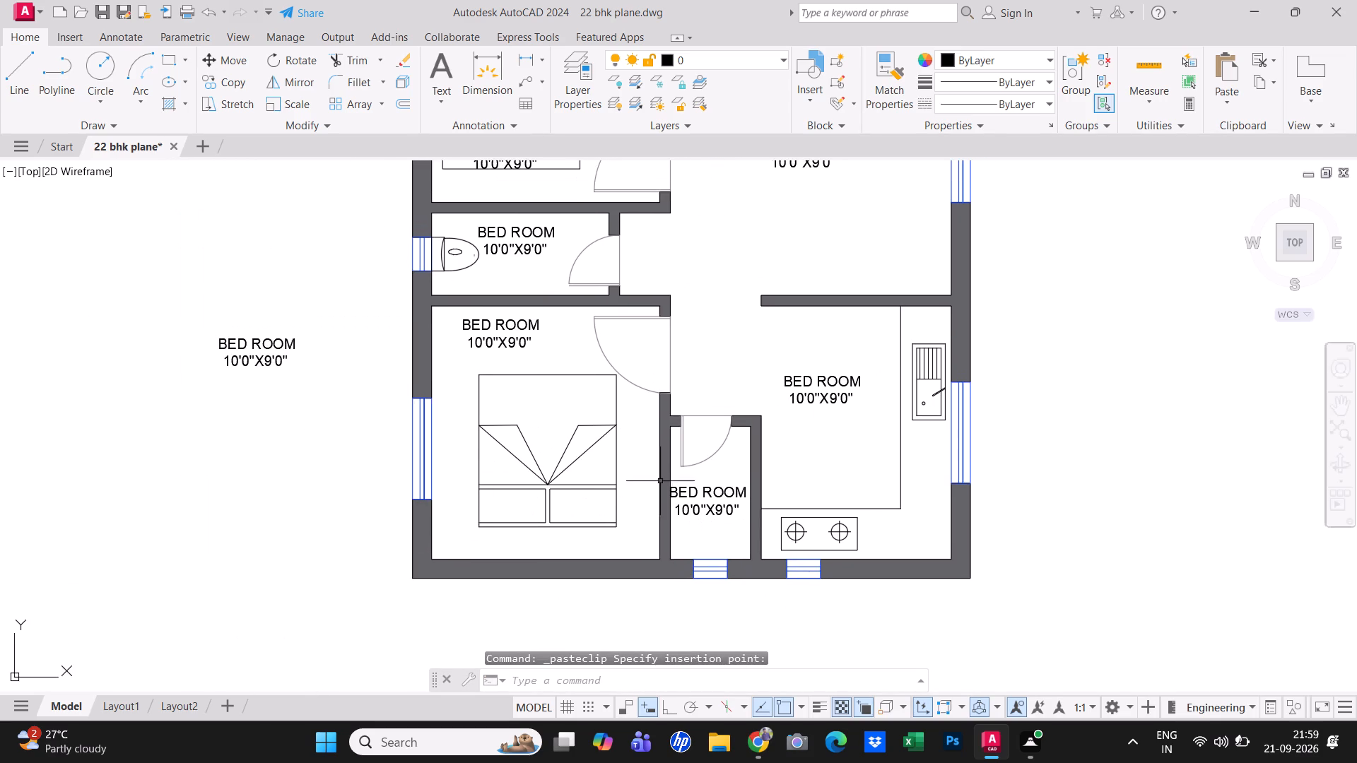
Replace the whole text of the label in the toilet between the two bedrooms with C TOILET.
middle_click_drag(658, 487, 652, 554)
key("Escape")
double_click(497, 299)
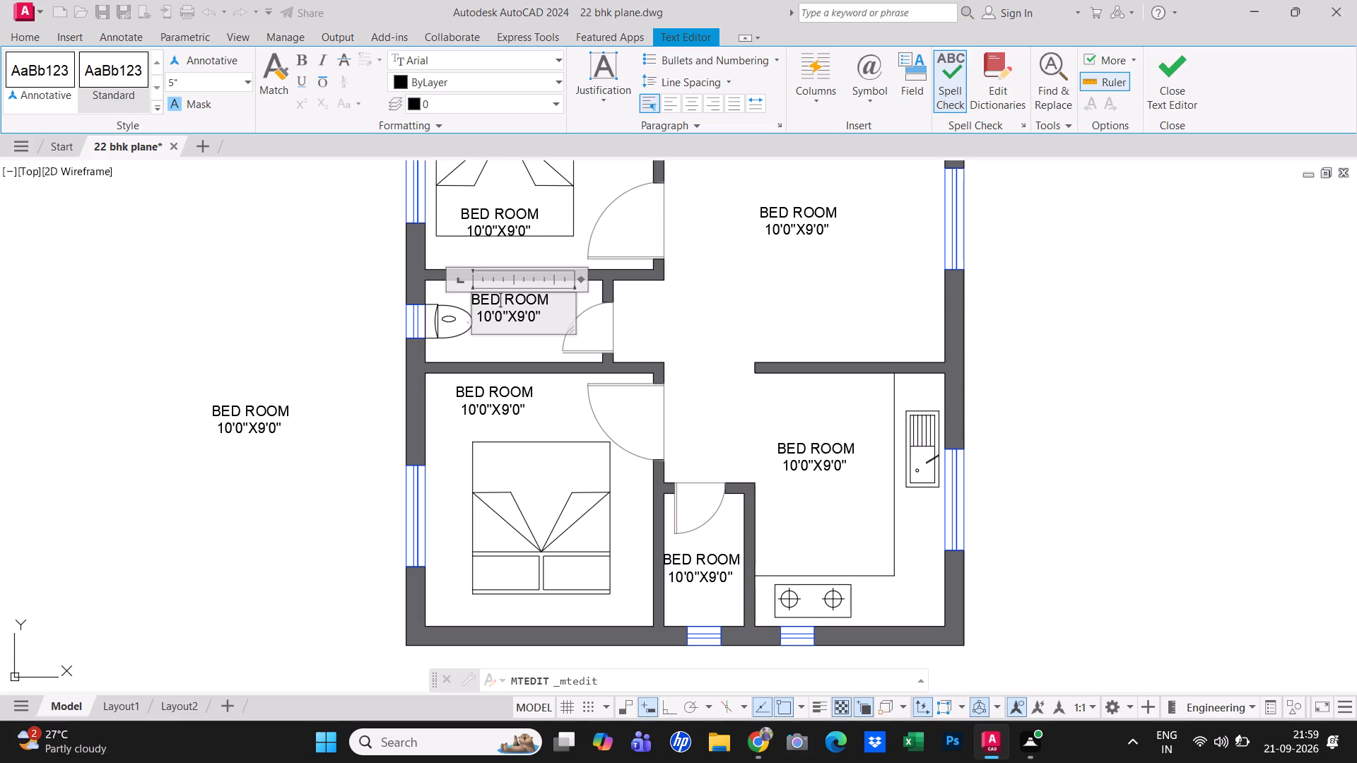
key("ctrl+a")
key("BackSpace")
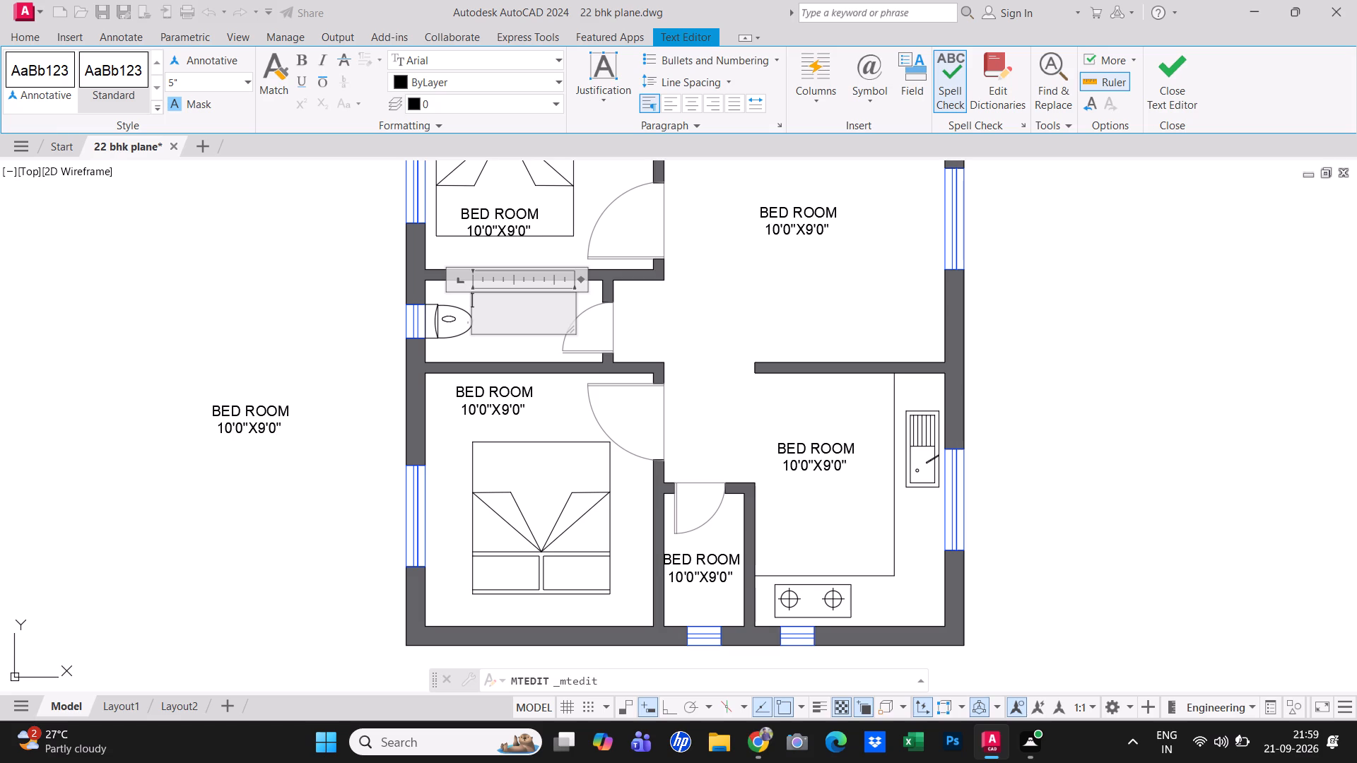
type("C T")
key("i")
key("BackSpace")
key("o")
type("ILET")
Add the indented size line 7'0"X3'3" under C TOILET and finish editing the label.
key("Return")
key("space")
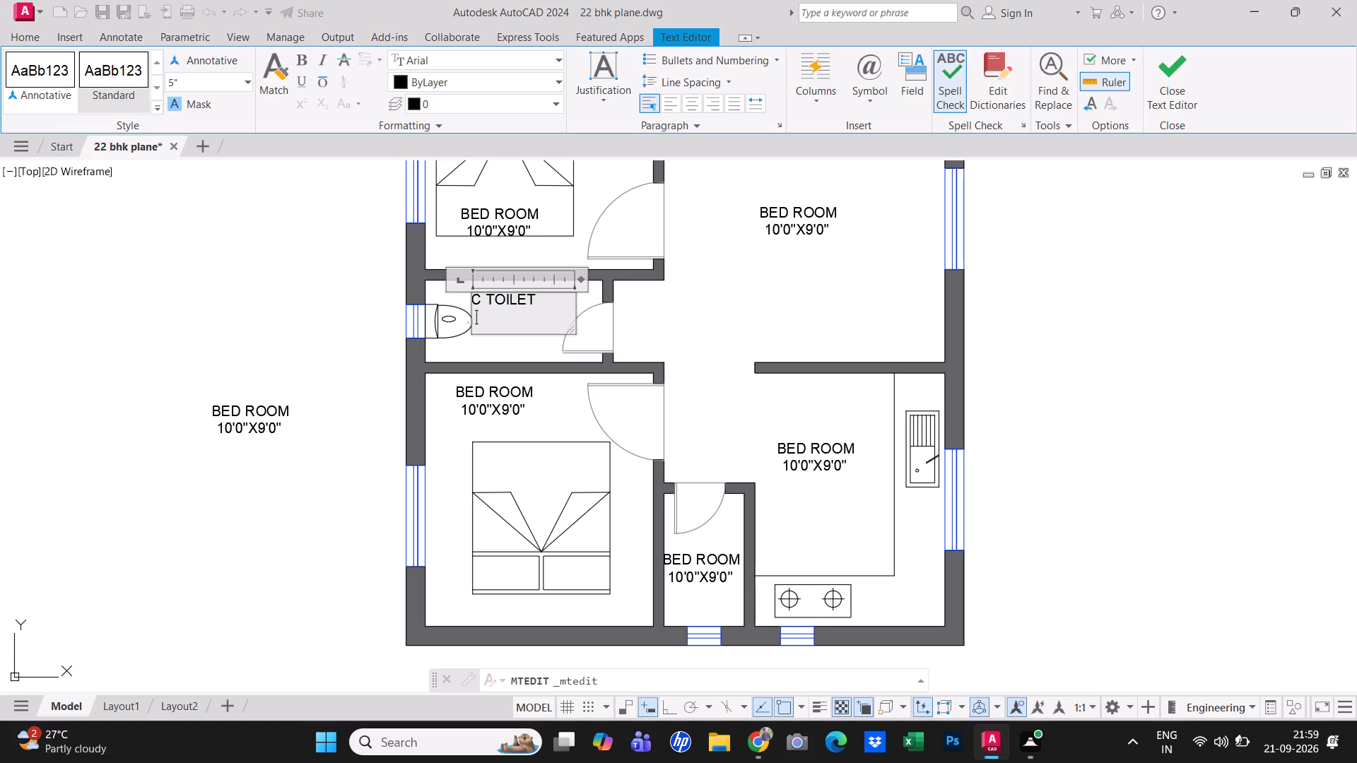
type("7'")
key("0")
key("shift+quotedbl")
key("x")
key("3")
type("'3\"")
left_click(538, 344)
middle_click_drag(536, 317, 516, 391)
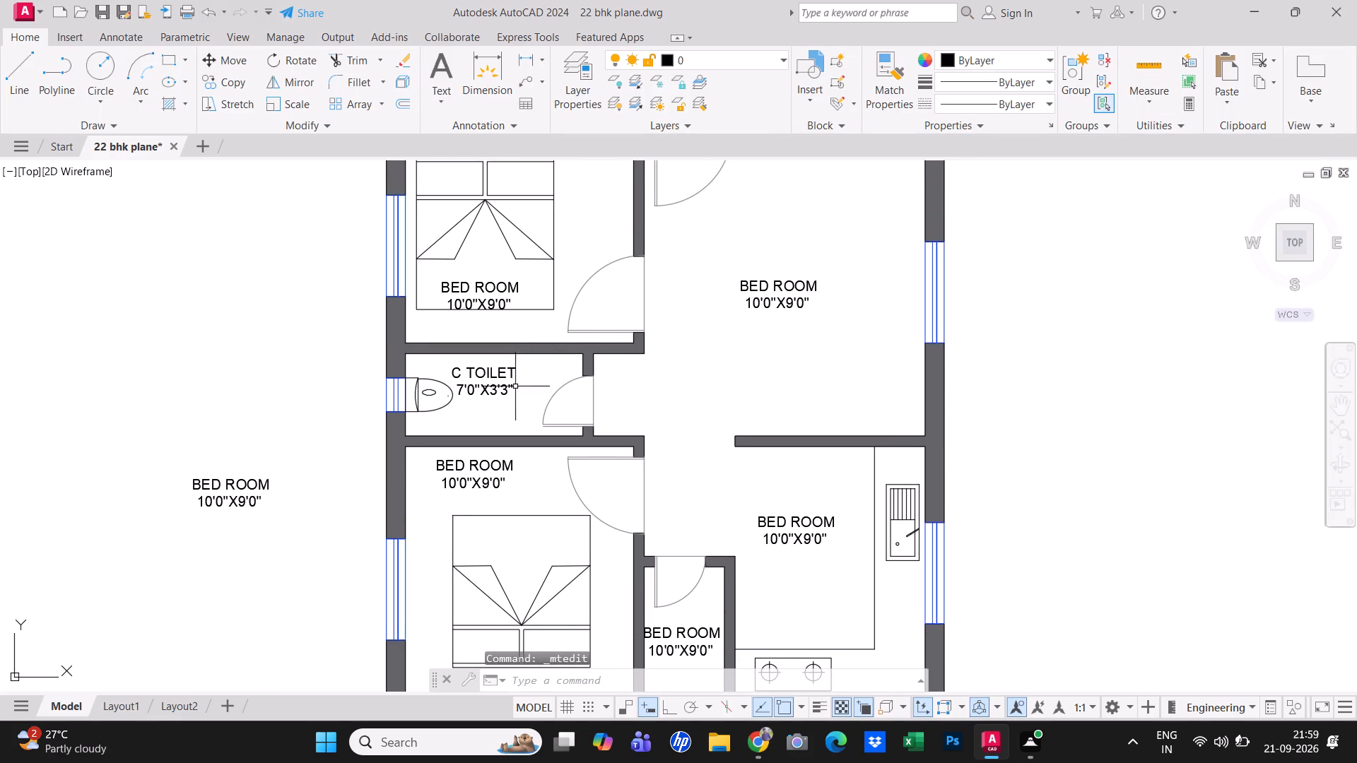
Extend the room name in the northwest bedroom's label to BED ROOM- 2, keeping its size line.
double_click(504, 307)
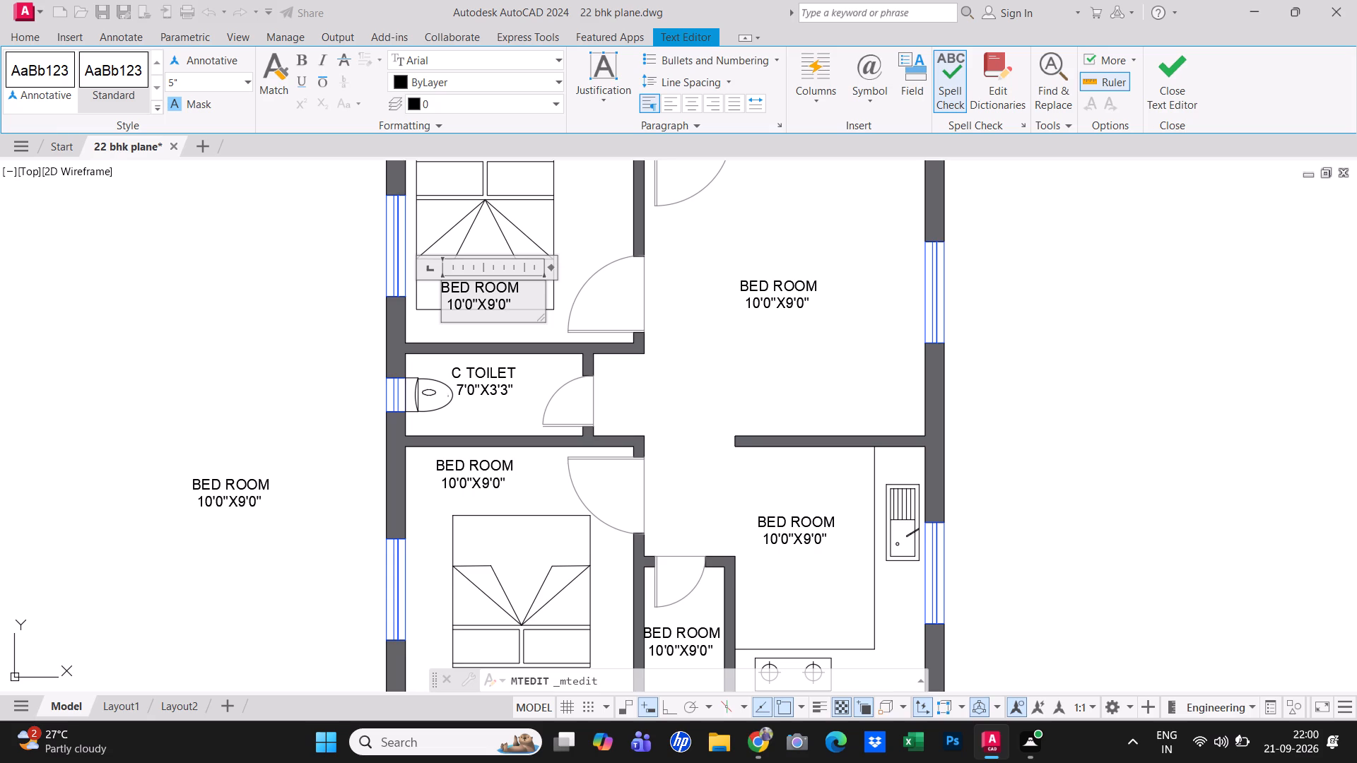
left_click(522, 287)
key("minus")
key("space")
scroll(536, 287, "down", 2)
scroll(536, 287, "up", 1)
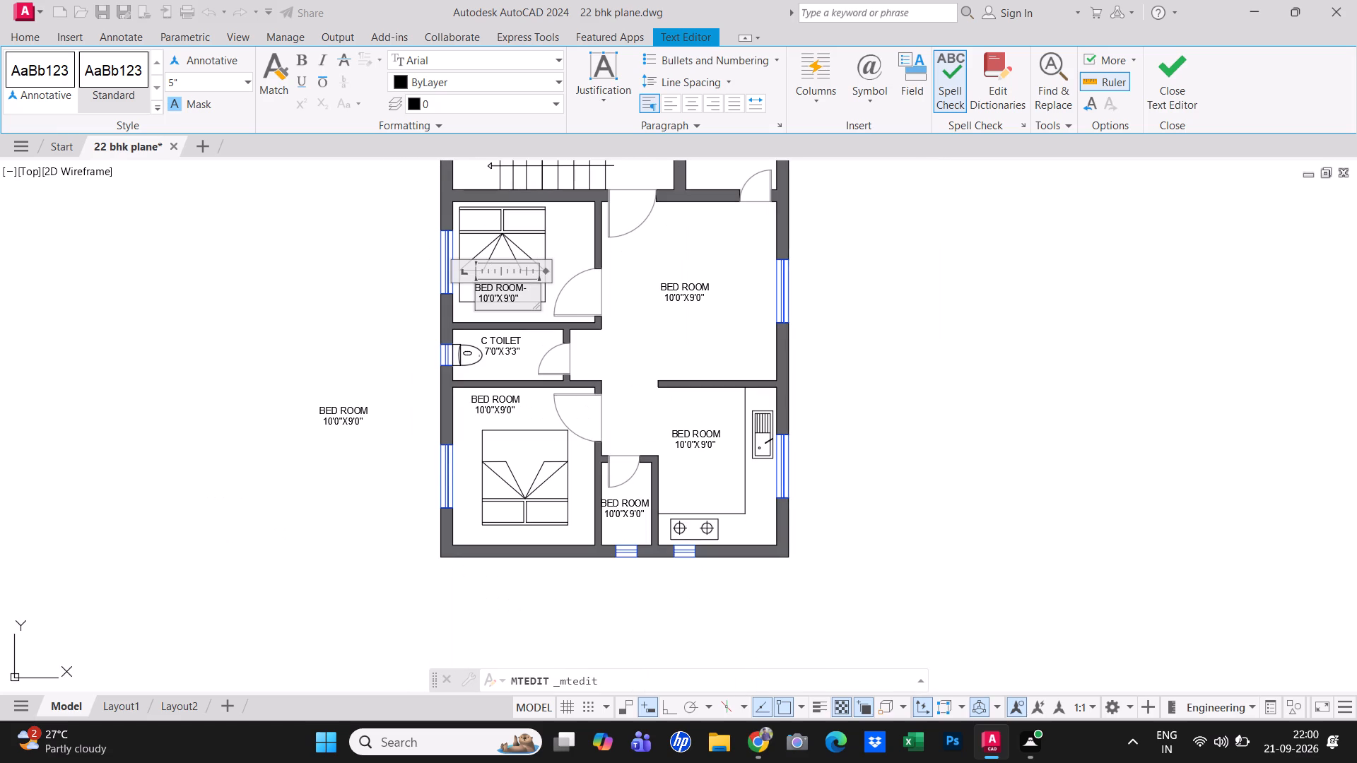
scroll(536, 287, "up", 1)
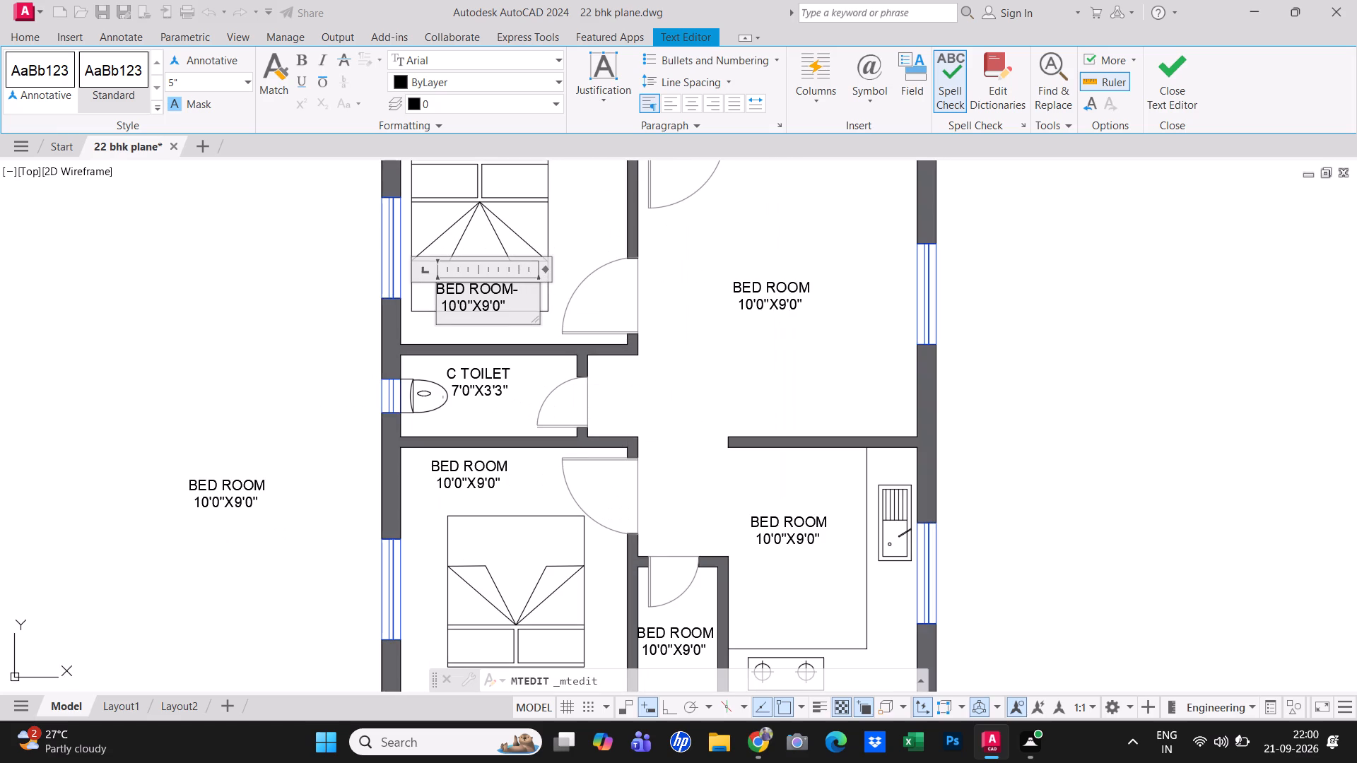
key("2")
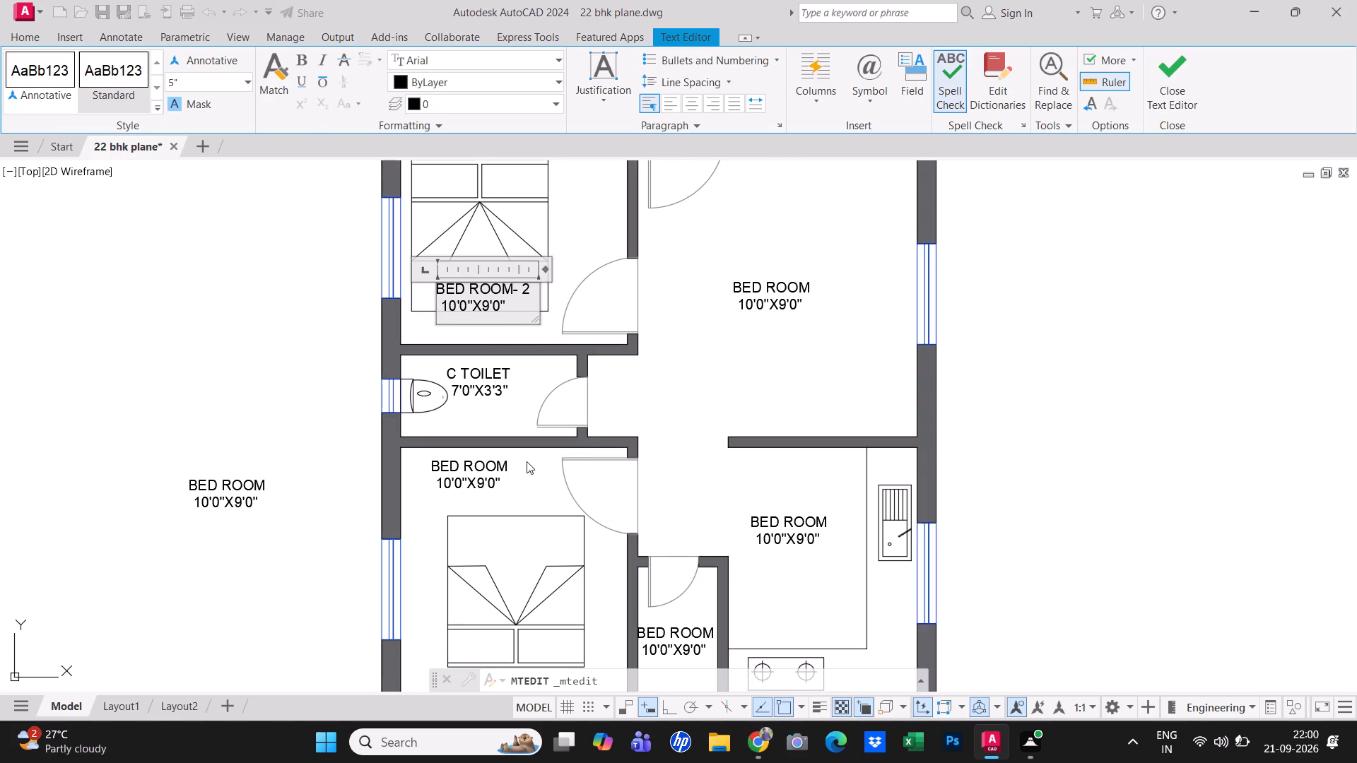
left_click(527, 461)
Extend the room name in the southwest bedroom's label to BED ROOM - 1 and finish editing it.
double_click(490, 467)
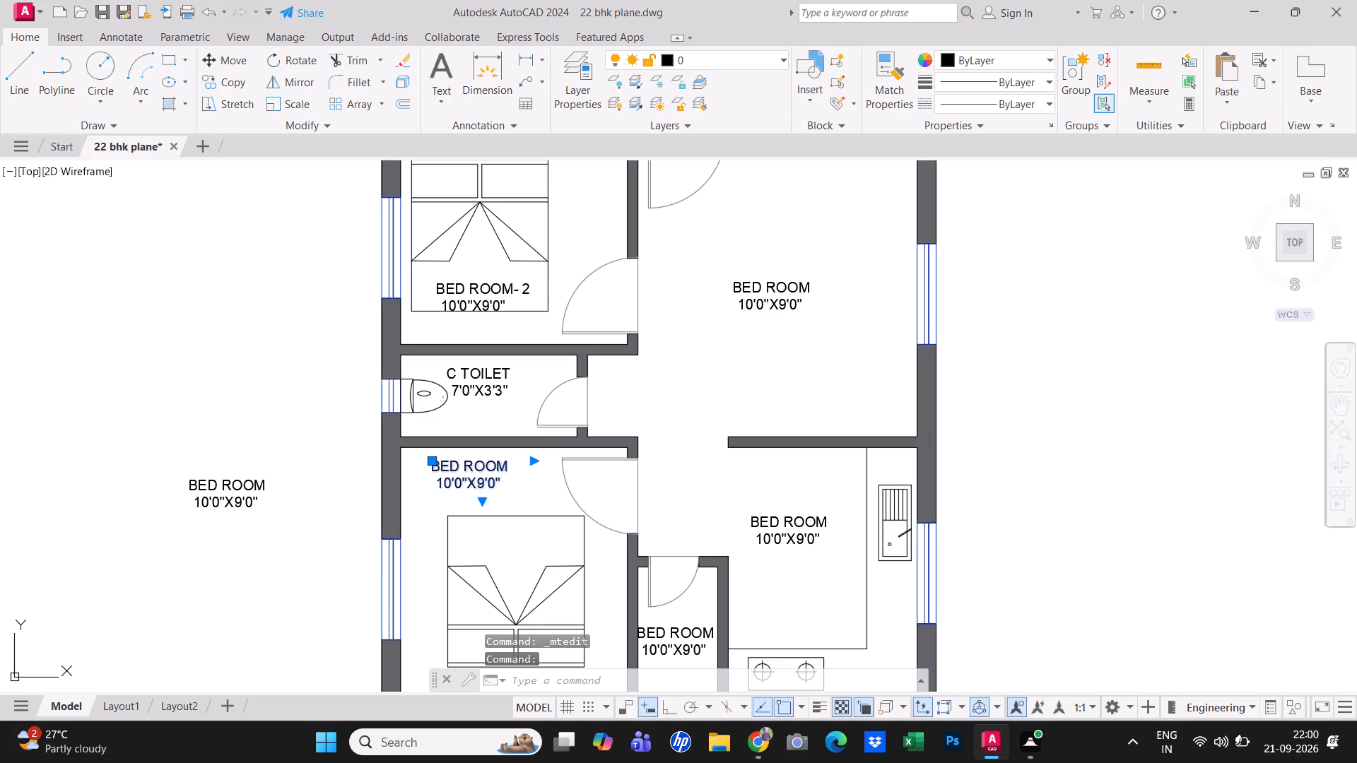
left_click(512, 465)
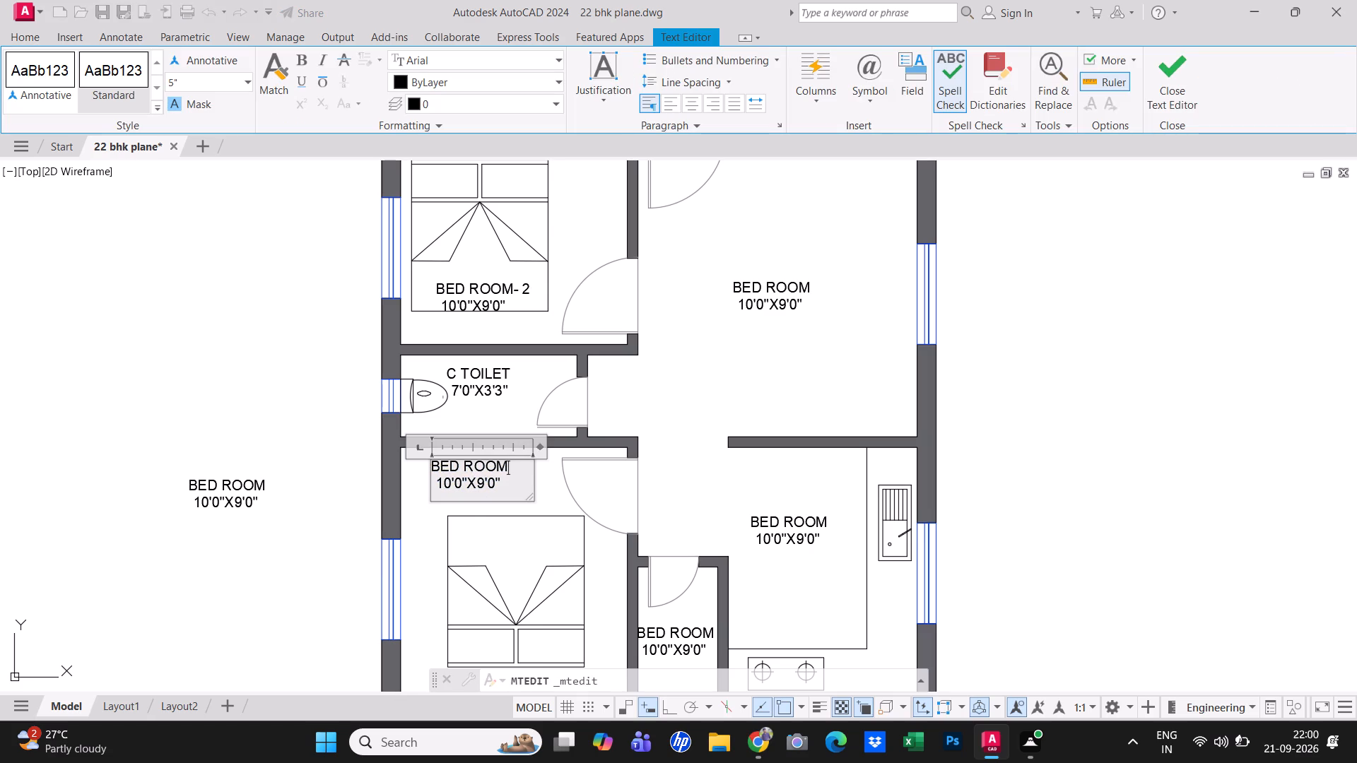
key("space")
type("-")
key("space")
type("1")
left_click(336, 456)
Replace the whole text of the label in the small room west of the kitchen with STORE.
scroll(358, 462, "down", 3)
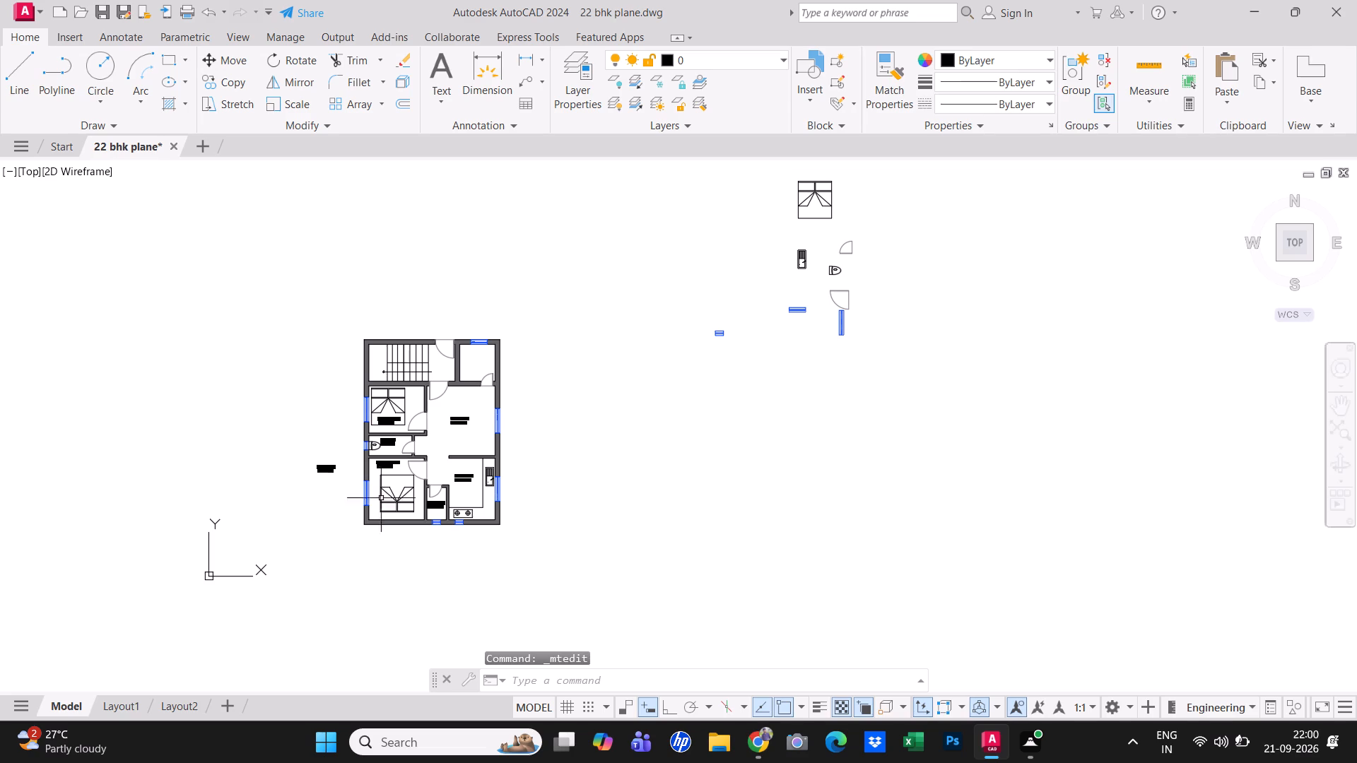
scroll(407, 516, "up", 1)
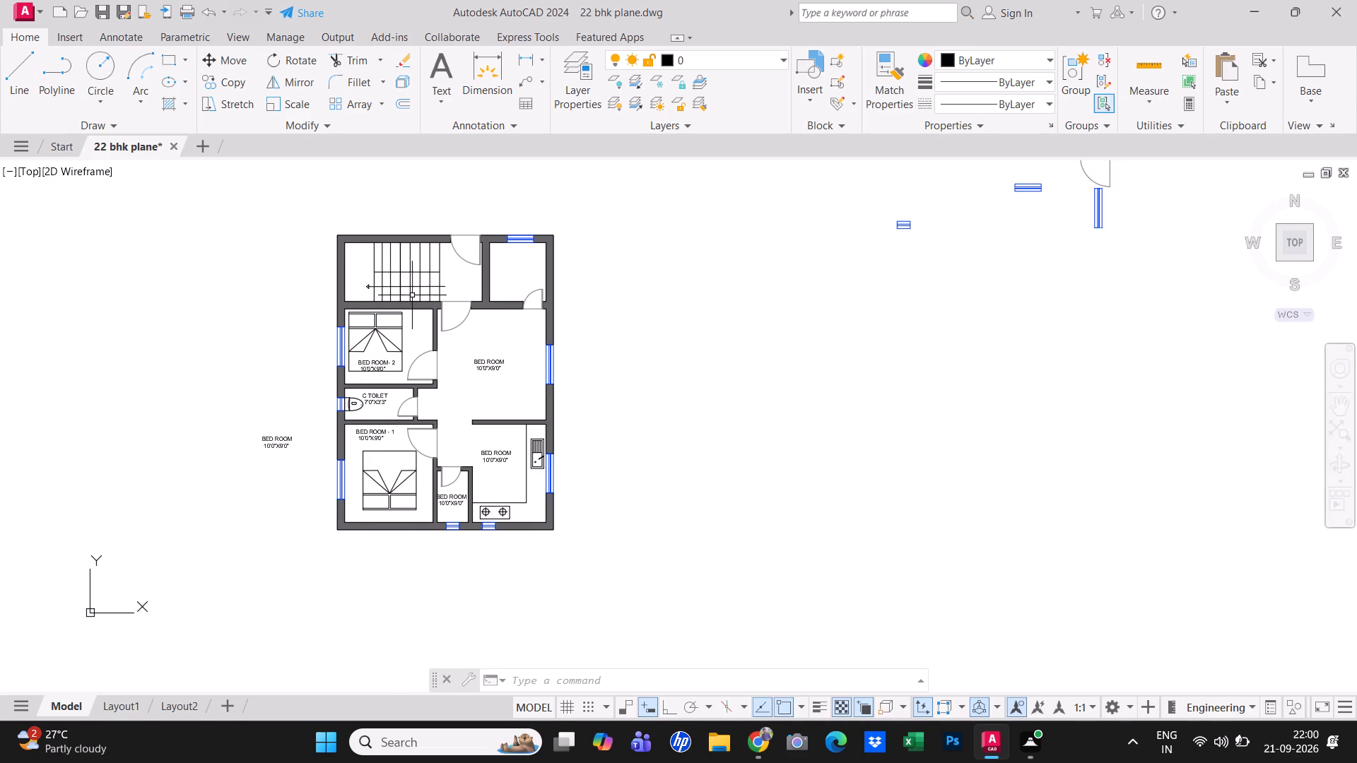
scroll(400, 314, "up", 1)
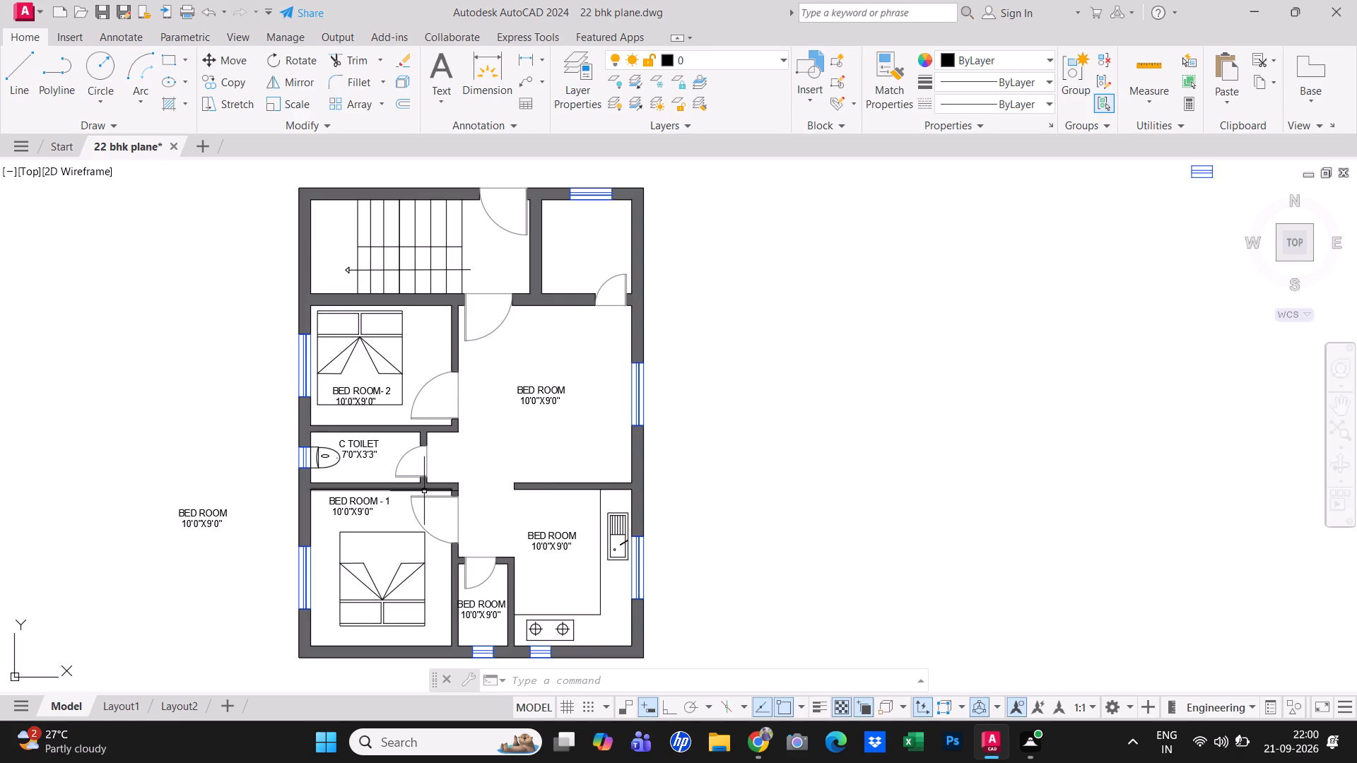
scroll(433, 649, "up", 2)
double_click(507, 577)
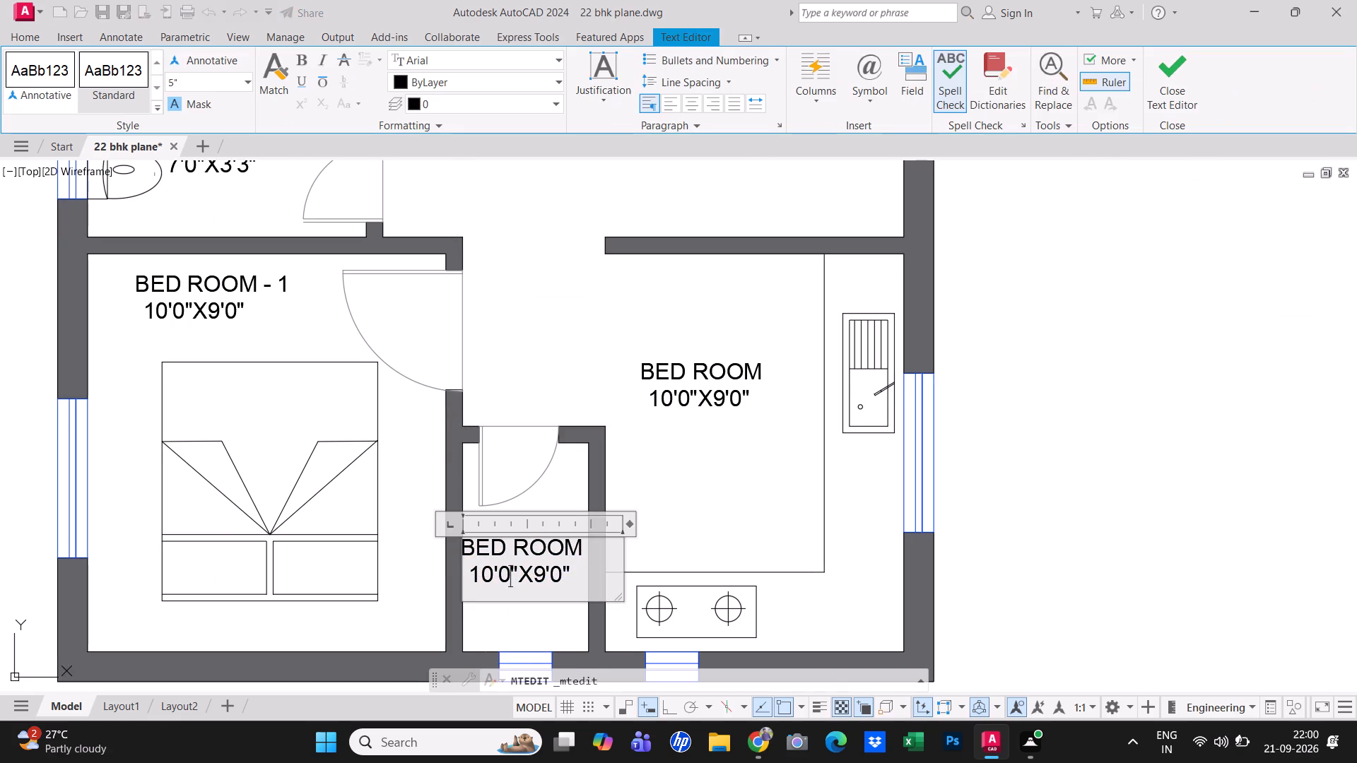
key("ctrl+a")
key("ctrl+BackSpace")
left_click(1163, 83)
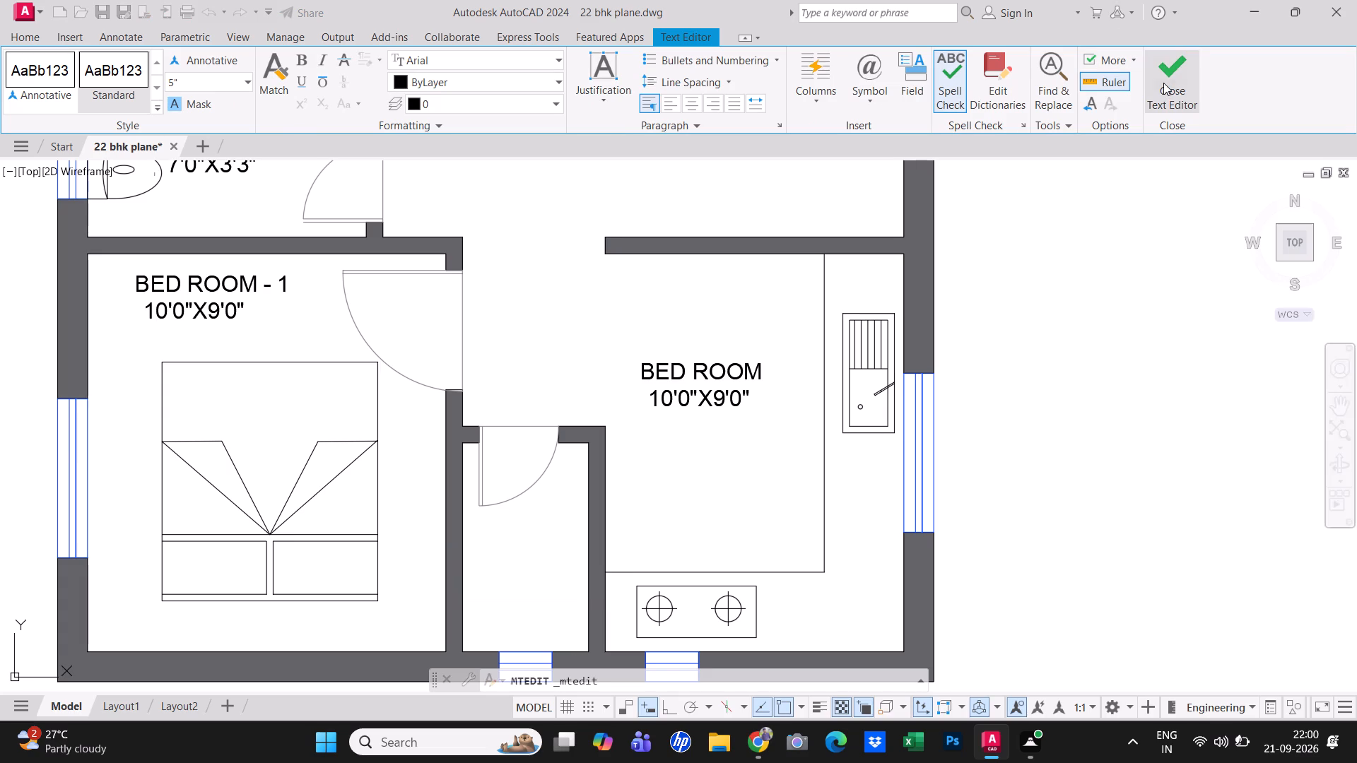
double_click(554, 543)
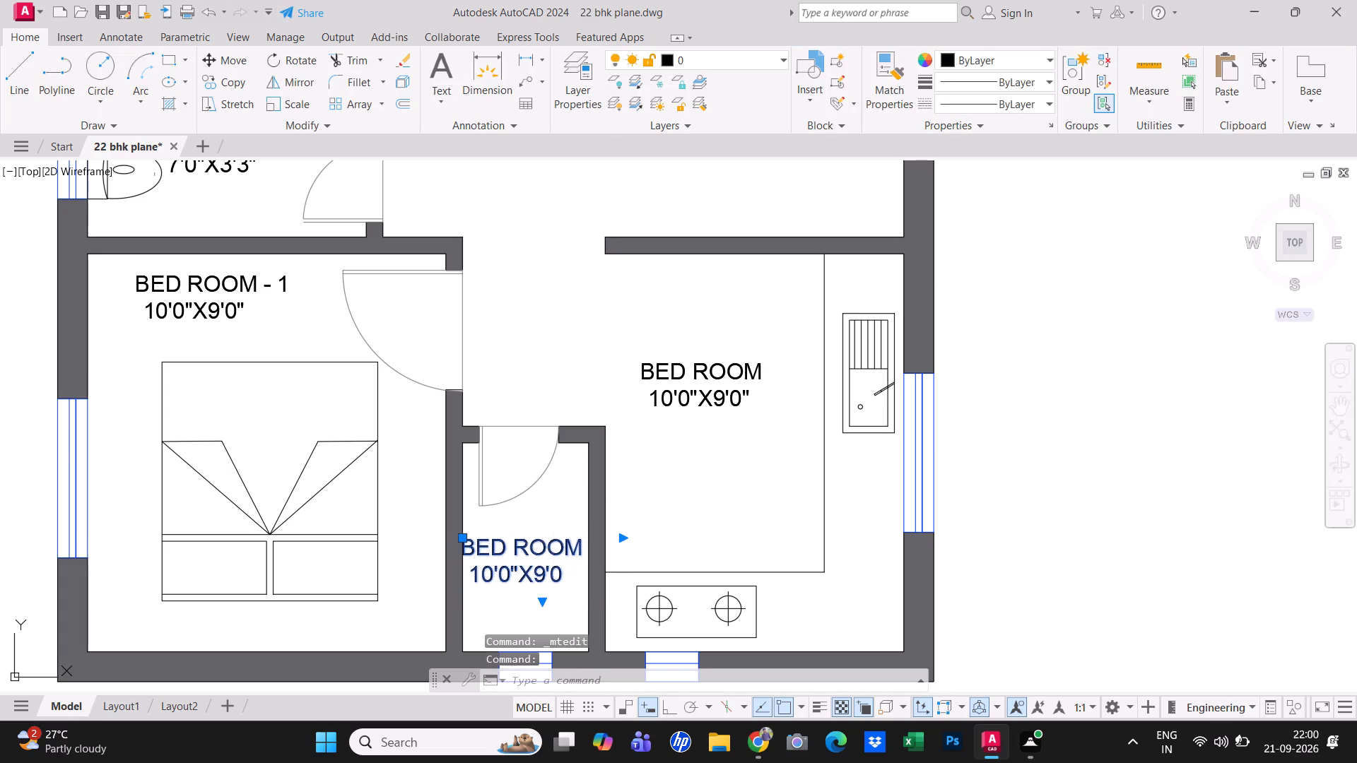
key("ctrl+a")
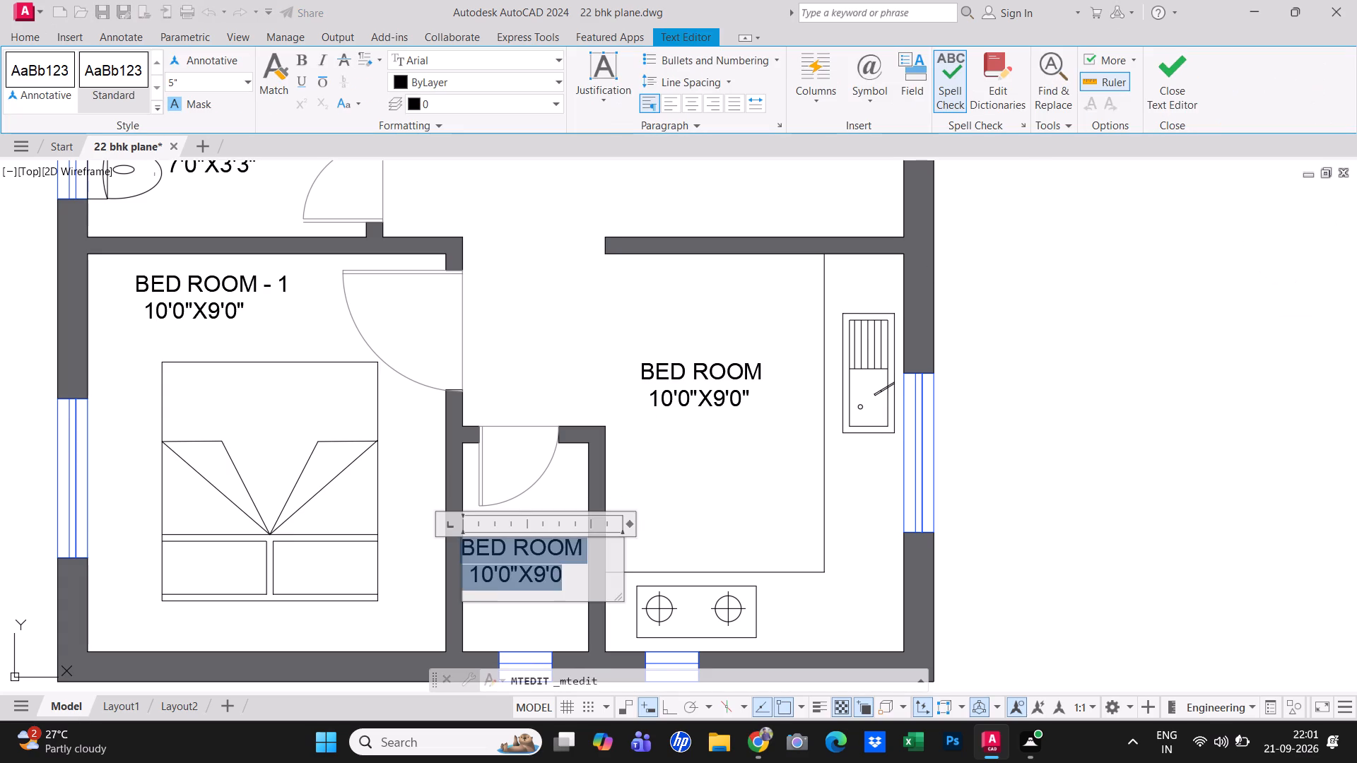
key("ctrl+BackSpace")
key("ctrl+a")
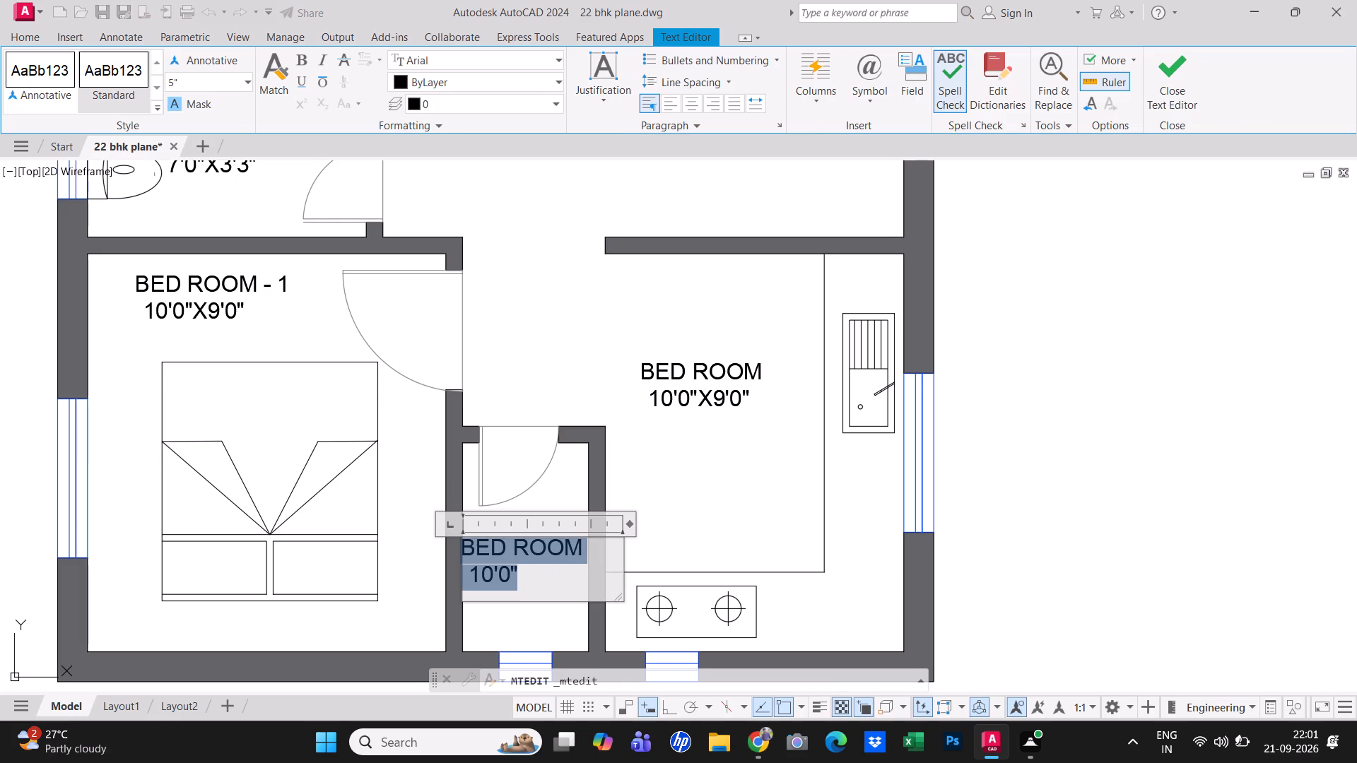
key("BackSpace")
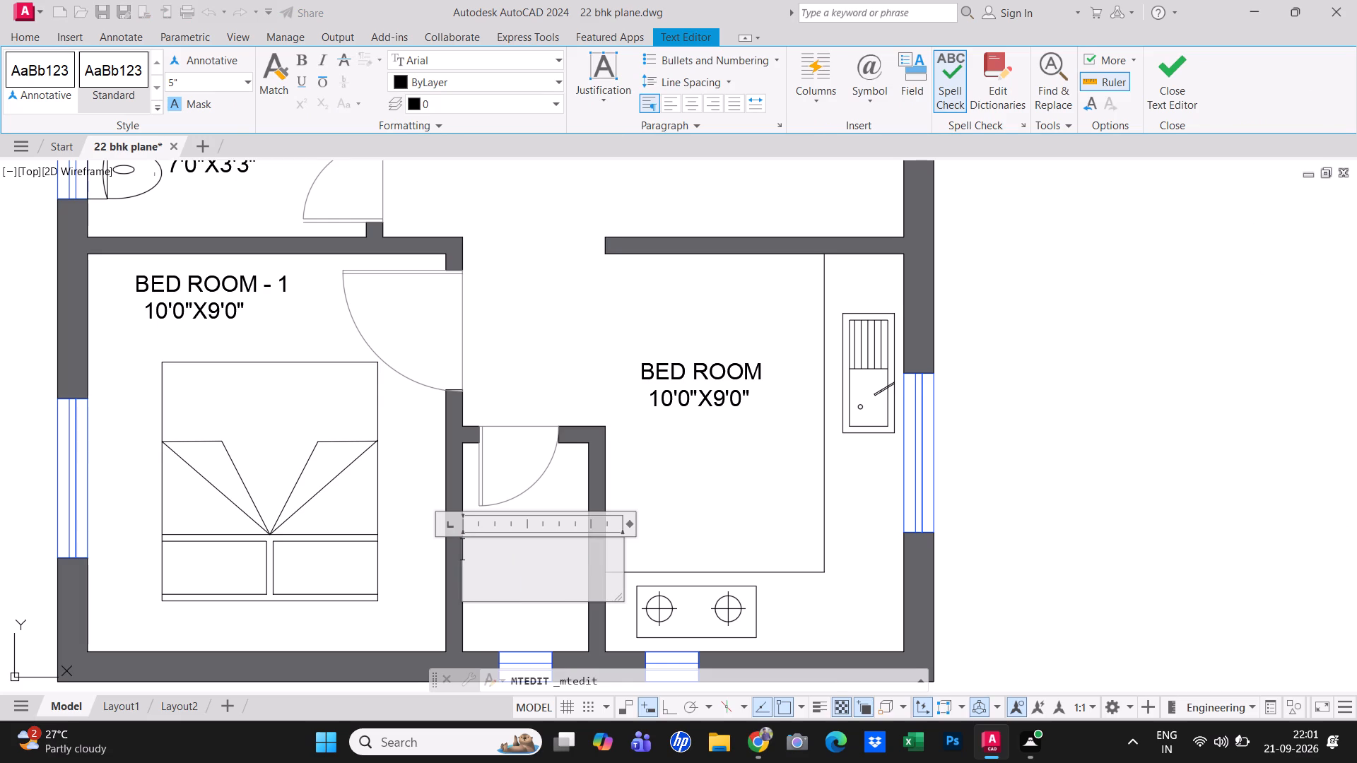
type("STO")
type("RE")
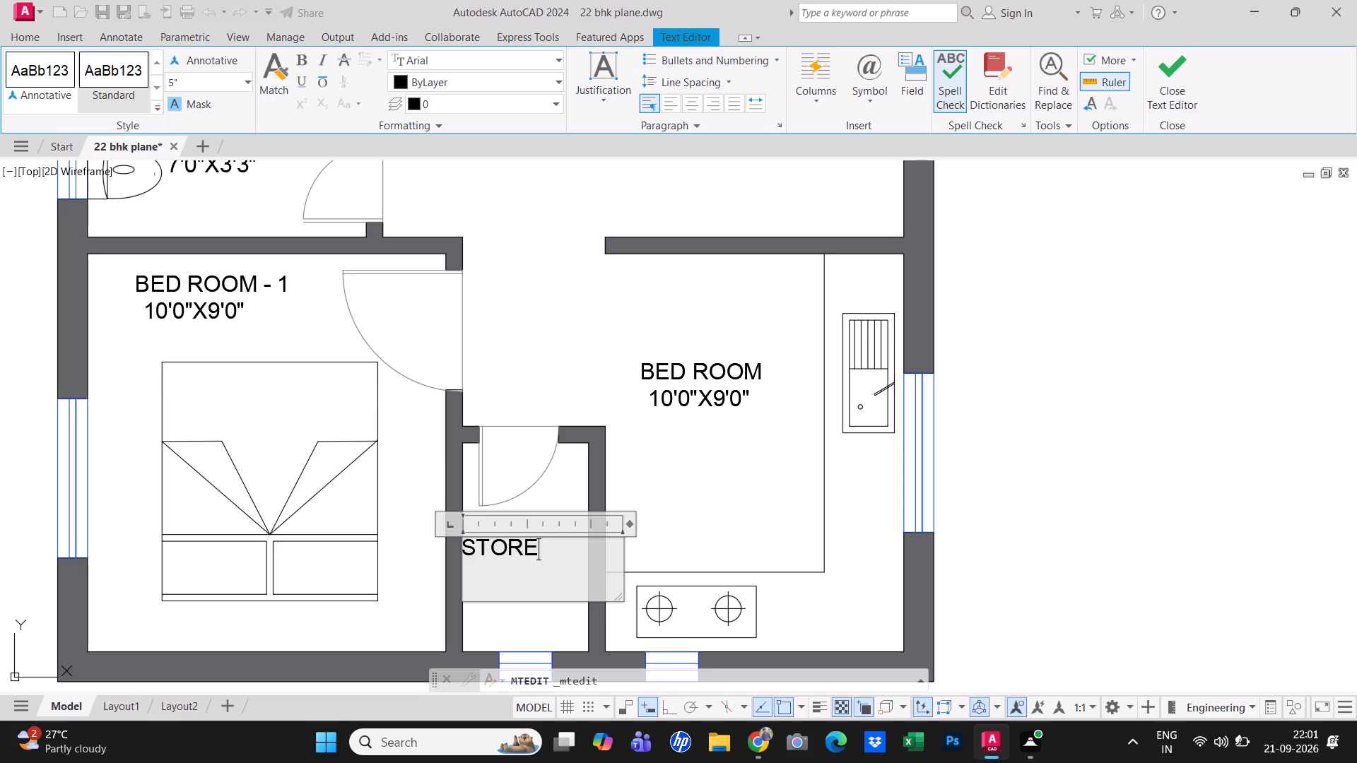
Add the size line 3'2"X5'3" under STORE and indent the room name by two spaces.
key("Return")
key("Up")
key("space")
key("space")
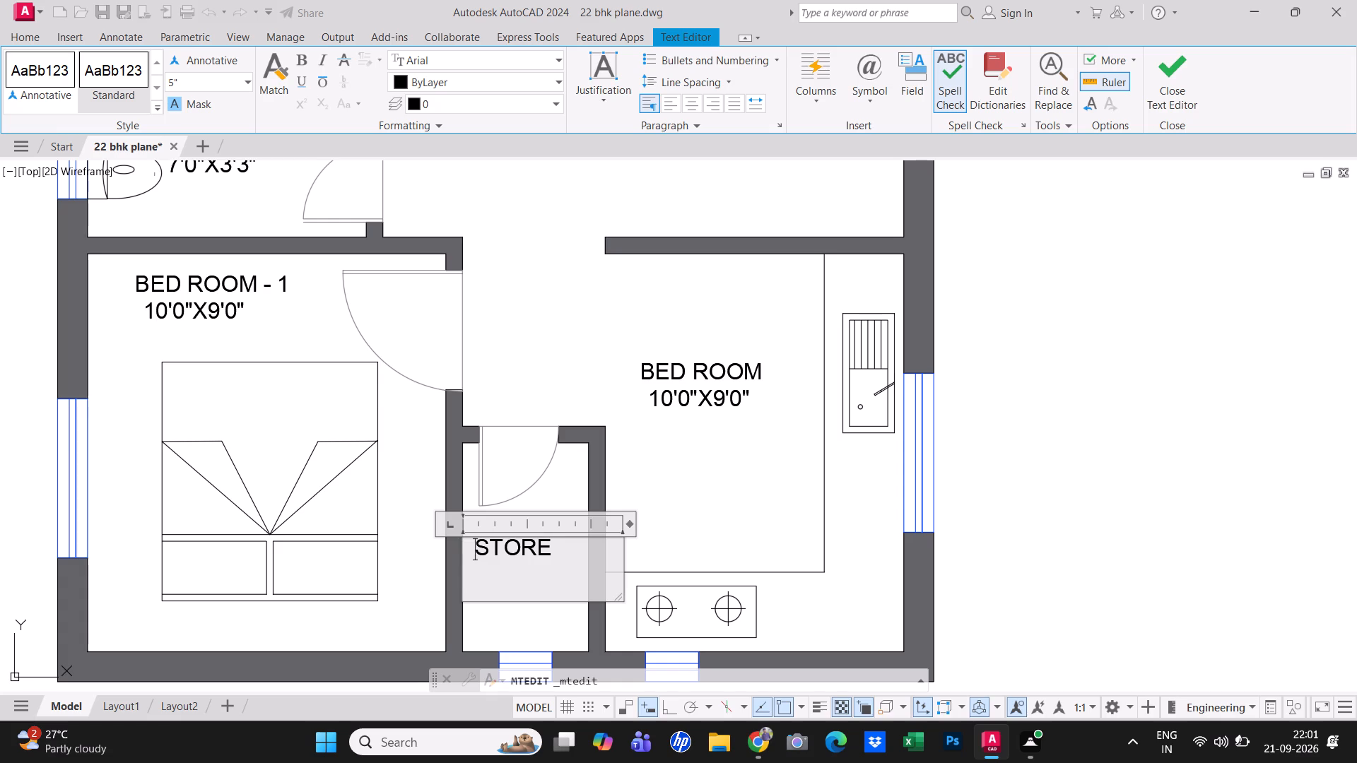
key("Down")
type("3'2\"")
key("x")
key("5")
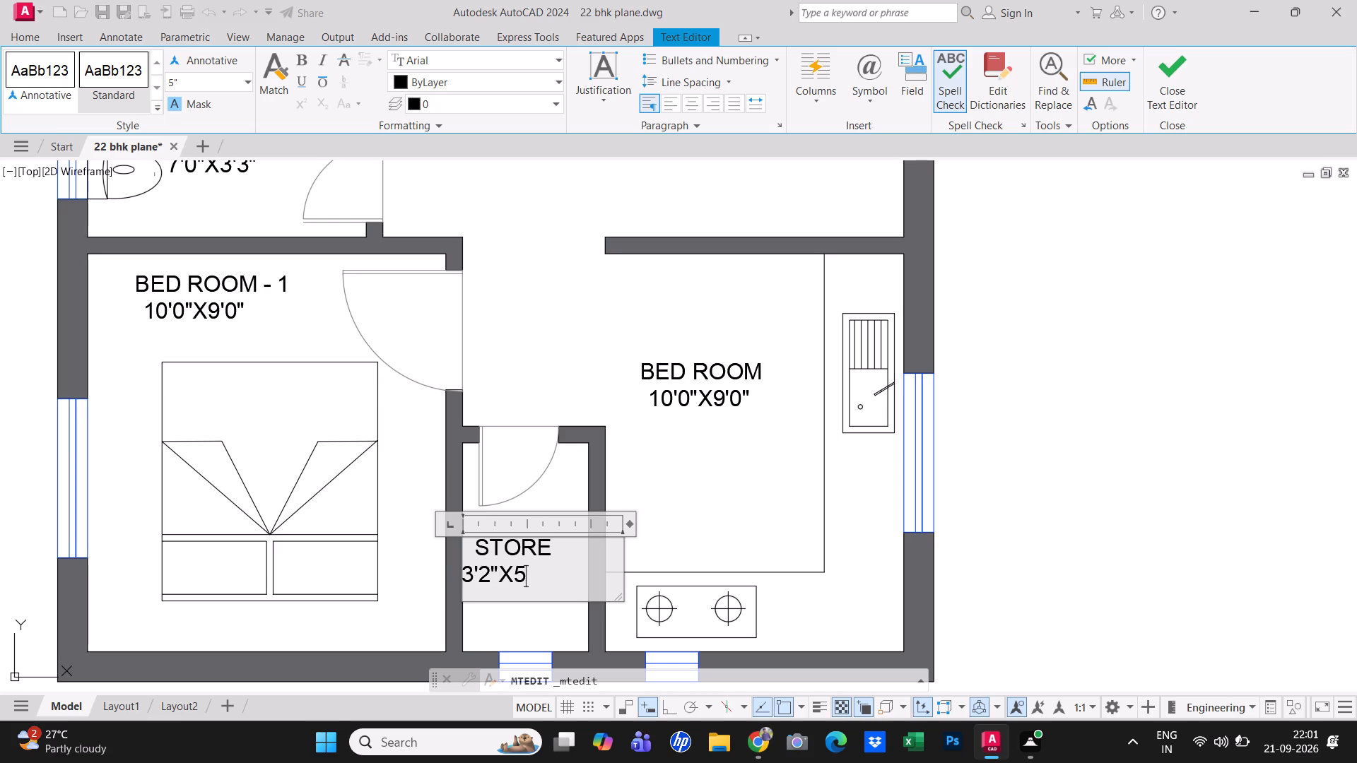
key("semicolon")
key("BackSpace")
key("apostrophe")
type("3\"")
Reduce the indent before STORE to a single space to centre the name over its size line.
left_click(473, 544)
key("BackSpace")
key("BackSpace")
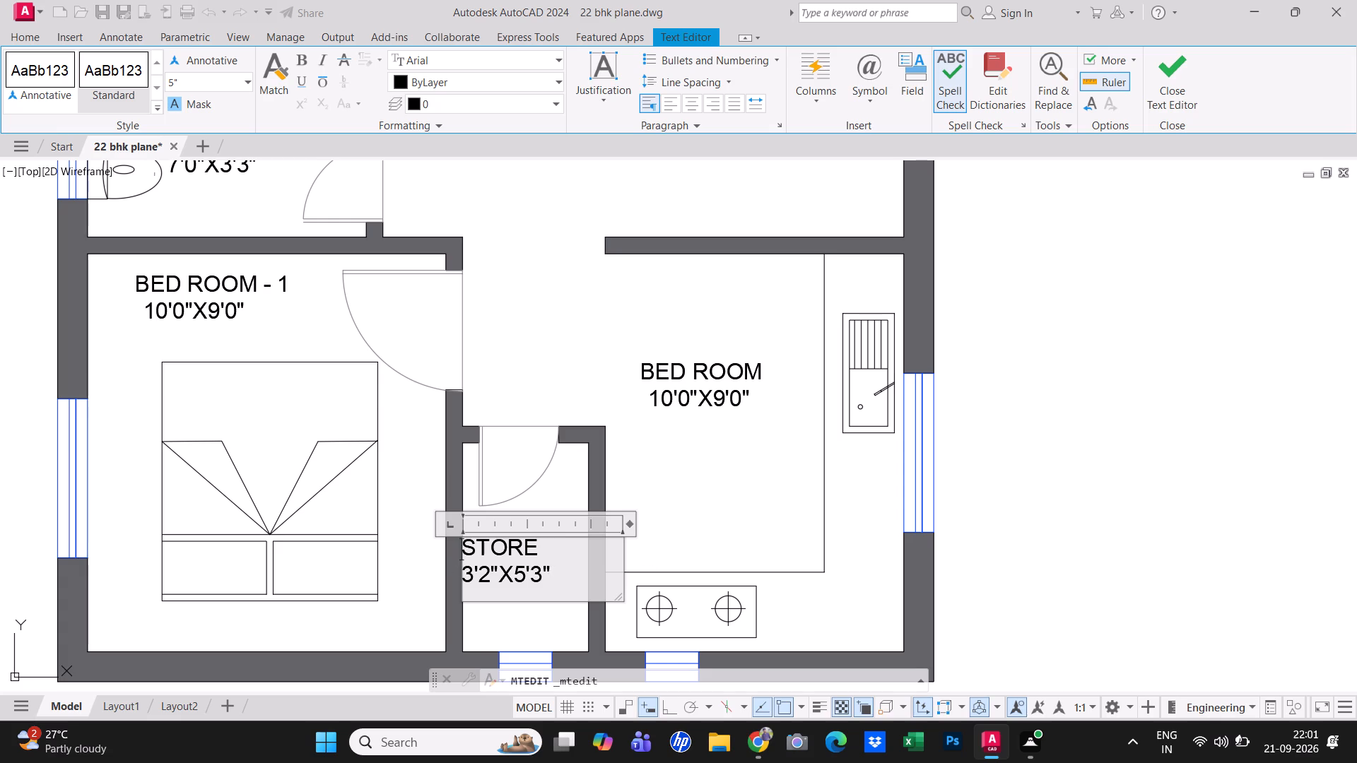
key("space")
Finish editing the STORE label.
left_click(749, 496)
Replace the whole text of the label in the room with the sink and stove with KITCHEN.
scroll(756, 529, "down", 1)
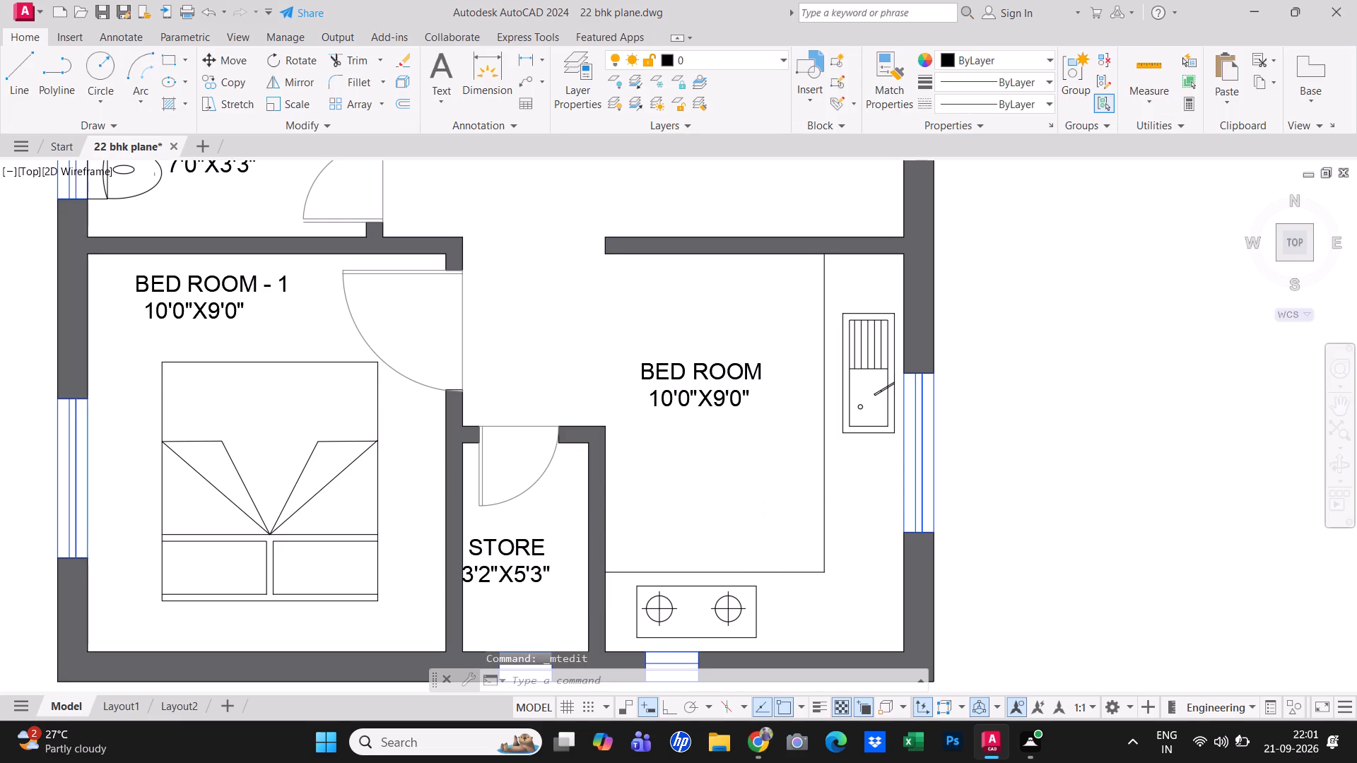
middle_click_drag(756, 529, 744, 546)
double_click(717, 465)
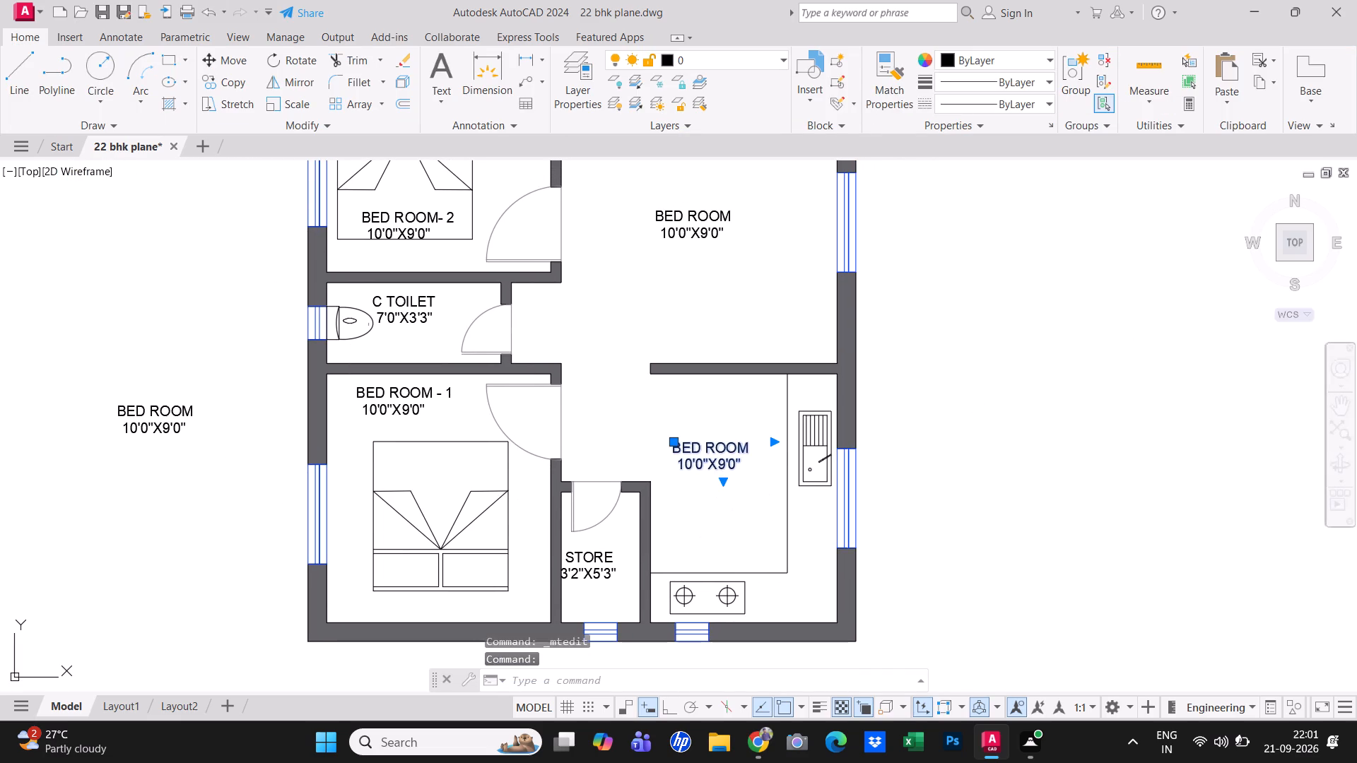
key("a")
key("BackSpace")
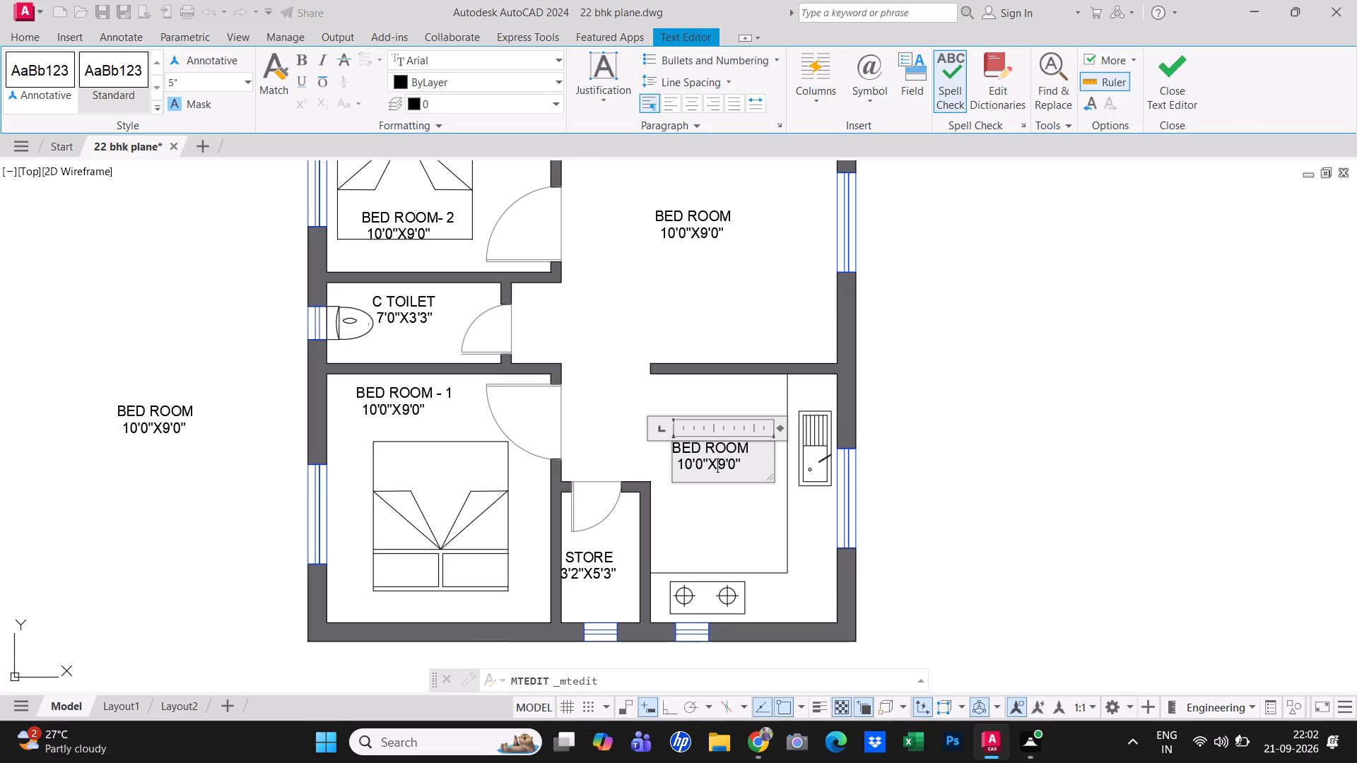
key("ctrl+a")
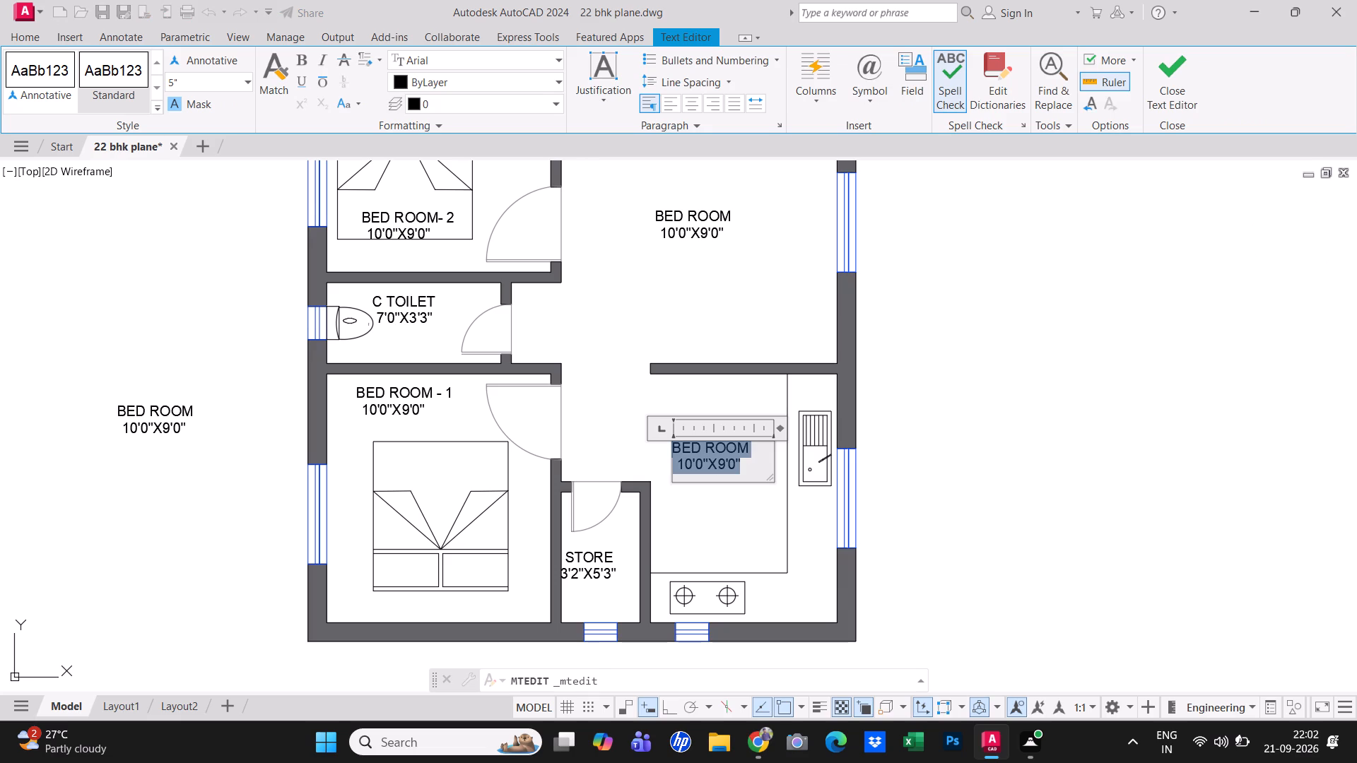
key("BackSpace")
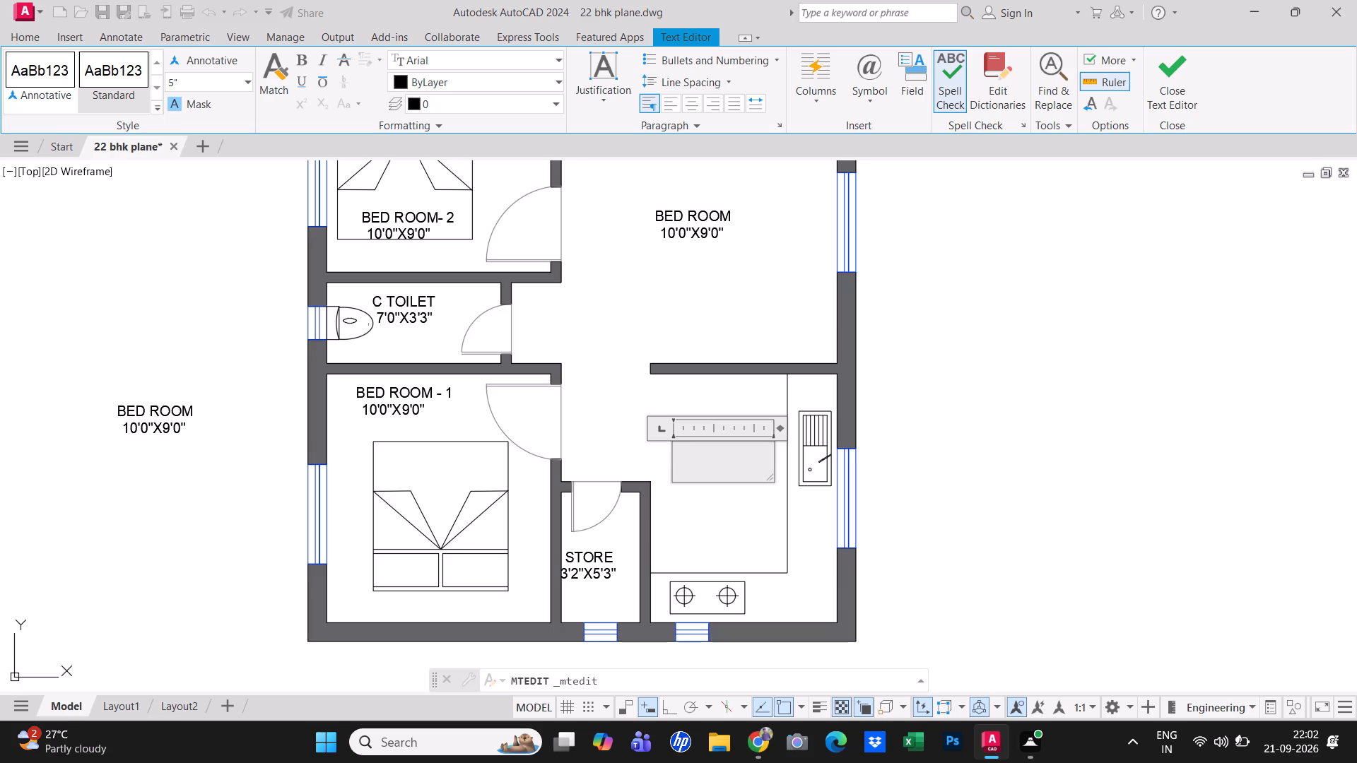
type("KI")
type("TC")
type("HE")
key("n")
Add the size line 6'6"X9'0" under KITCHEN and finish editing the label.
key("Return")
type("6'6")
key("shift+quotedbl")
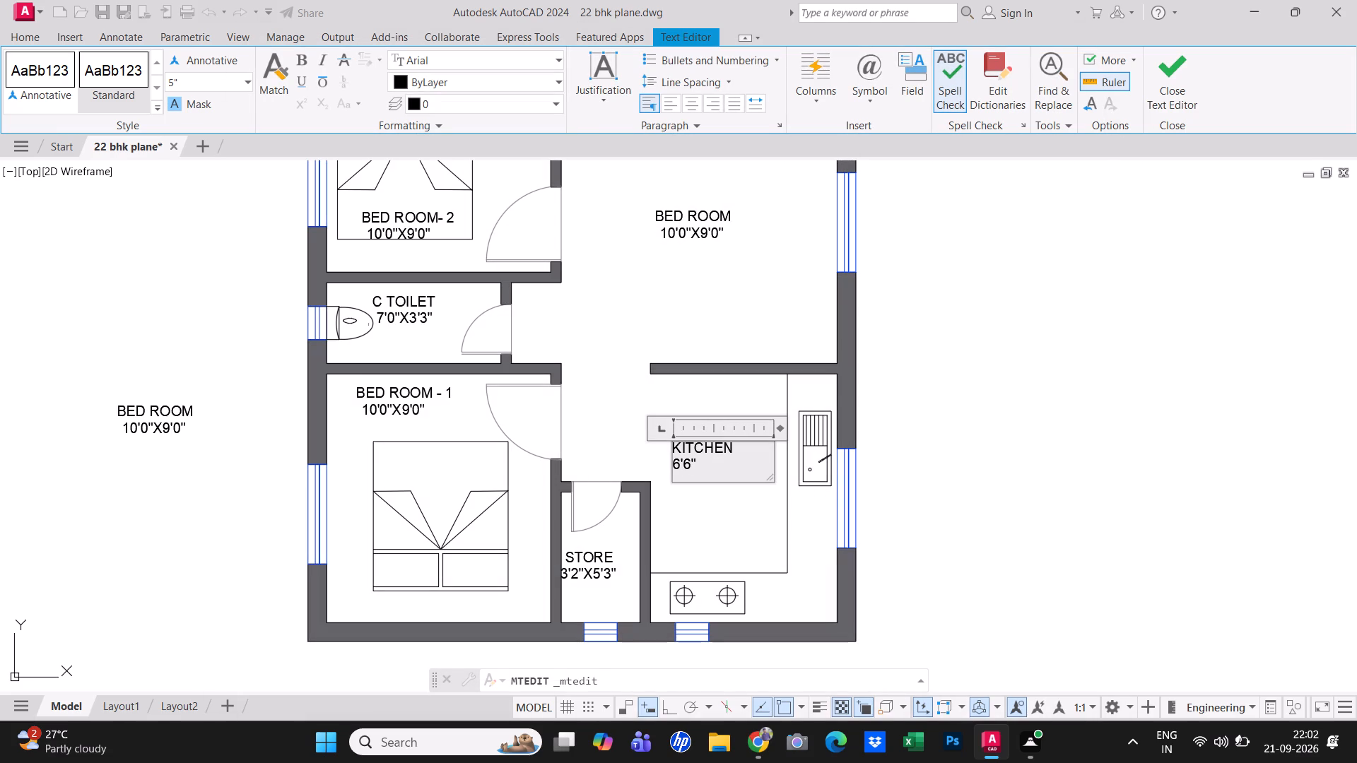
key("x")
type("9'0\"")
key("Return")
left_click(732, 516)
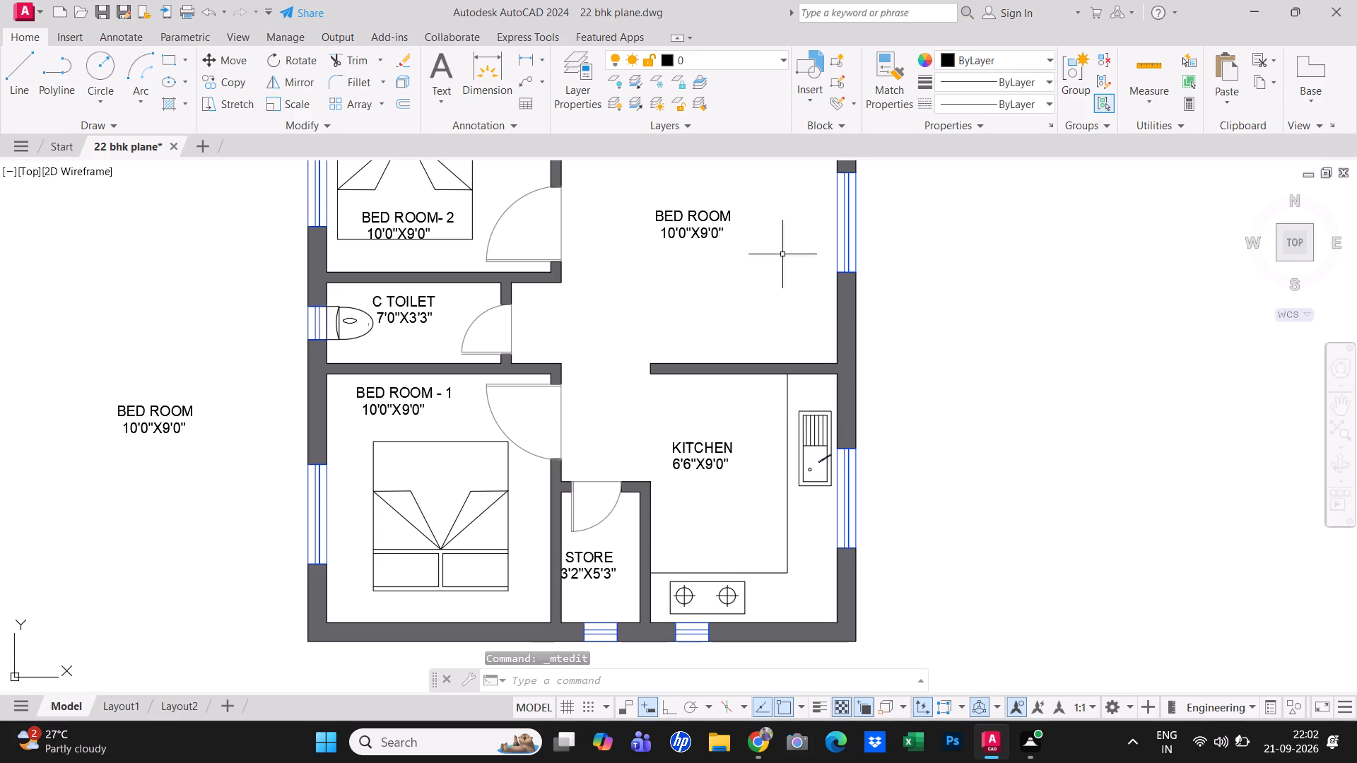
Replace the whole text of the BED ROOM label in the large room north of the kitchen with HALL.
double_click(717, 220)
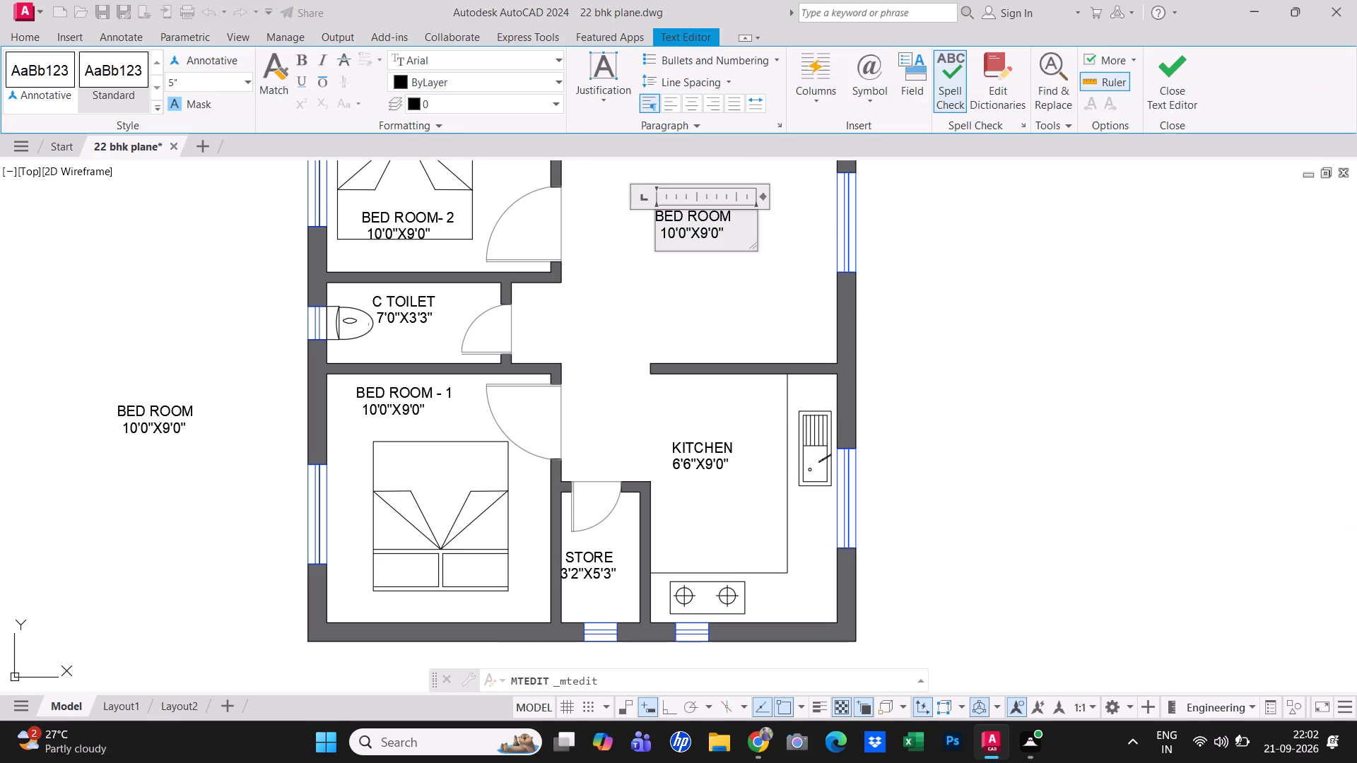
key("ctrl+a")
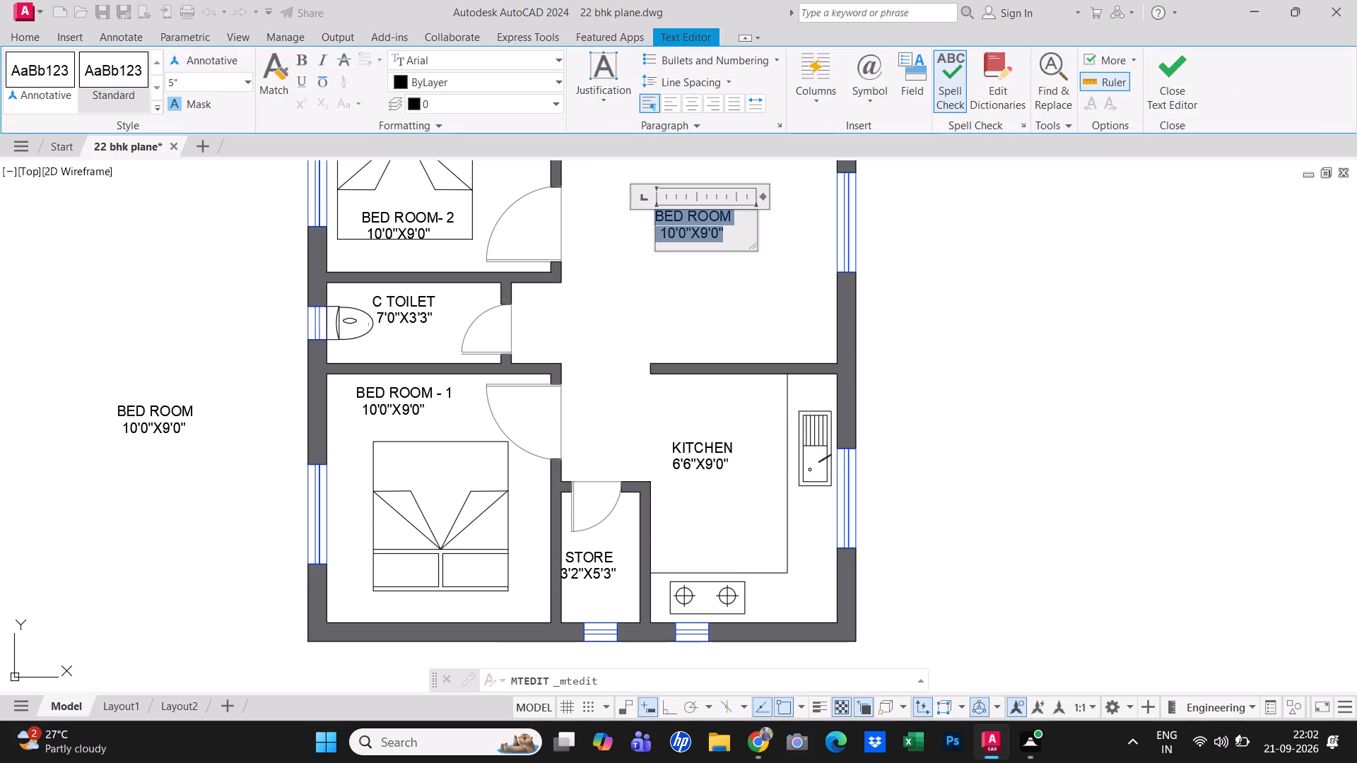
key("BackSpace")
type("HALL")
key("space")
key("space")
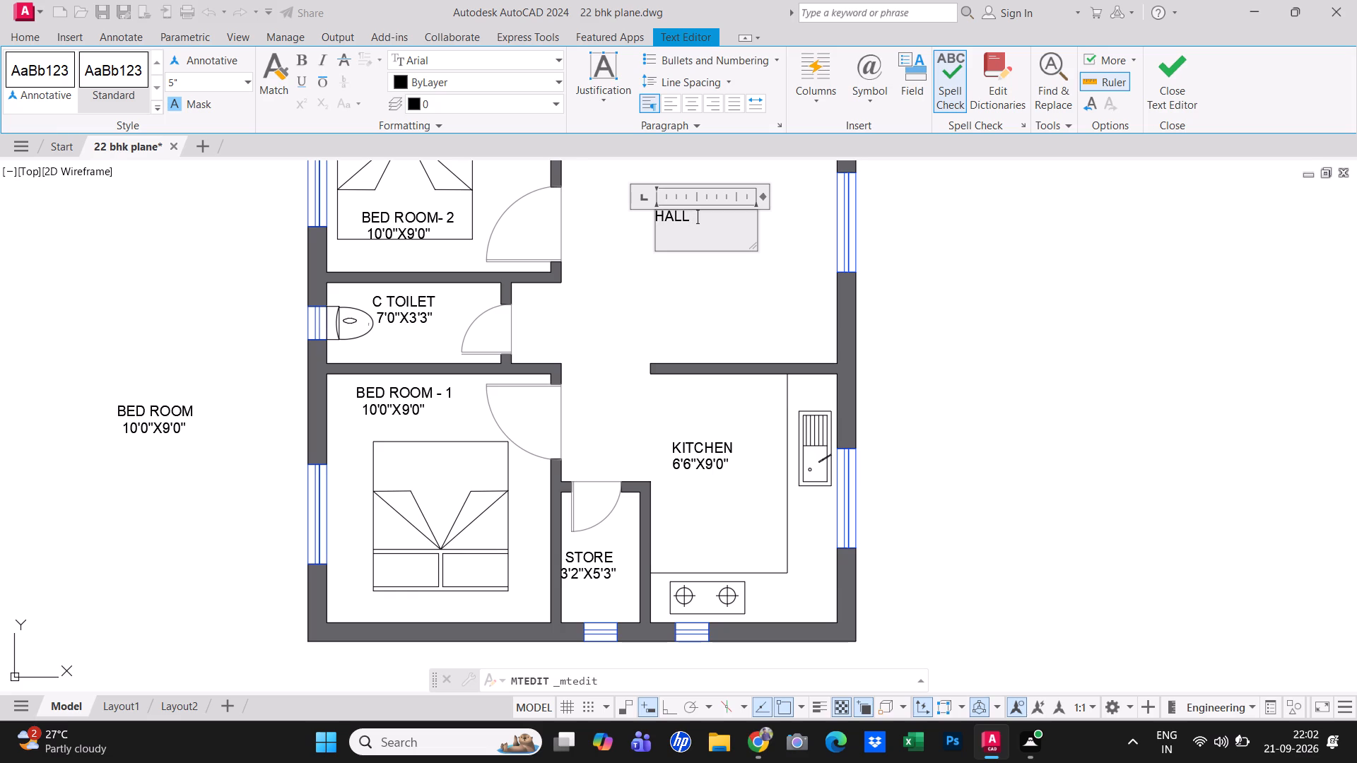
Add the size line 10'1"X12'8" under HALL.
key("Return")
type("10'")
type("1\"")
key("x")
type("12'")
type("8\"")
Indent HALL by four spaces to centre it over its size line and finish editing the label.
key("Up")
key("Left")
key("Left")
key("Left")
key("Left")
key("Left")
key("Left")
key("space")
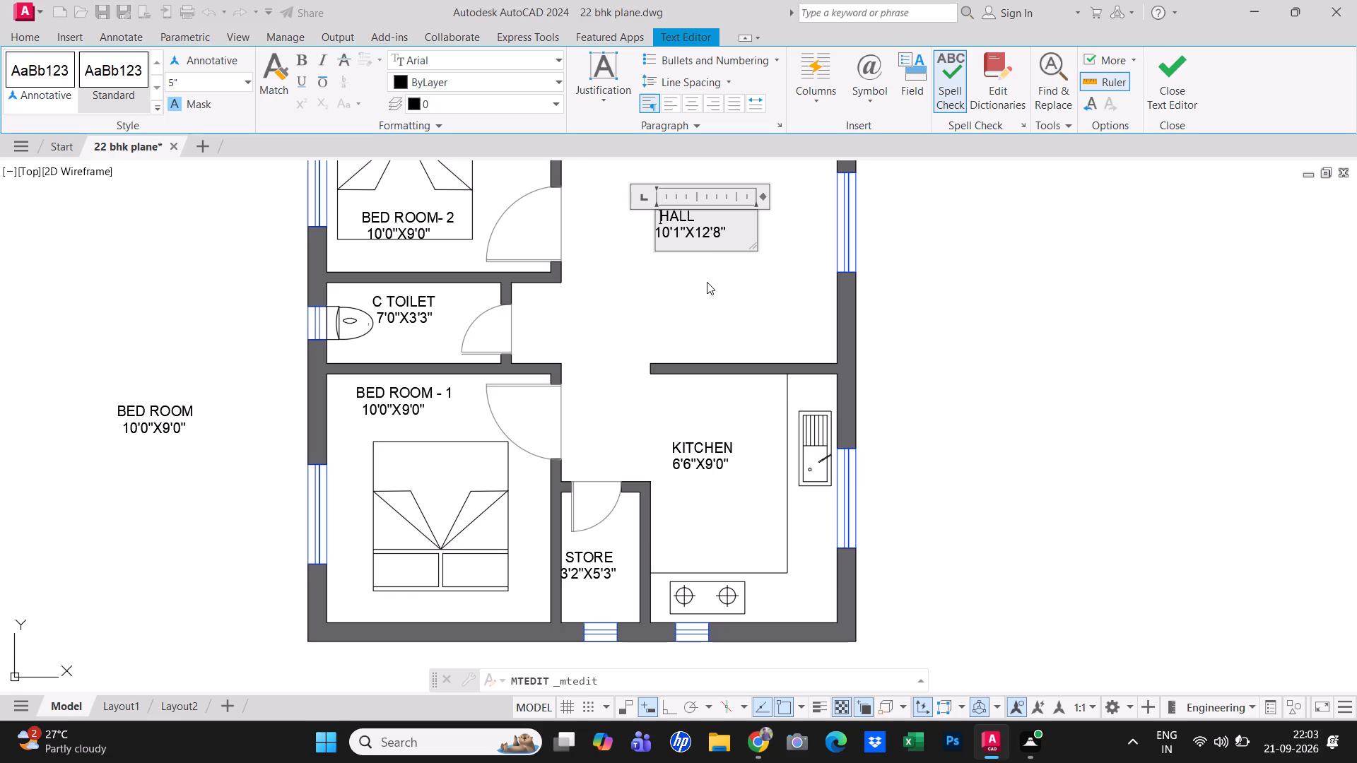
key("space")
key("space")
key("space")
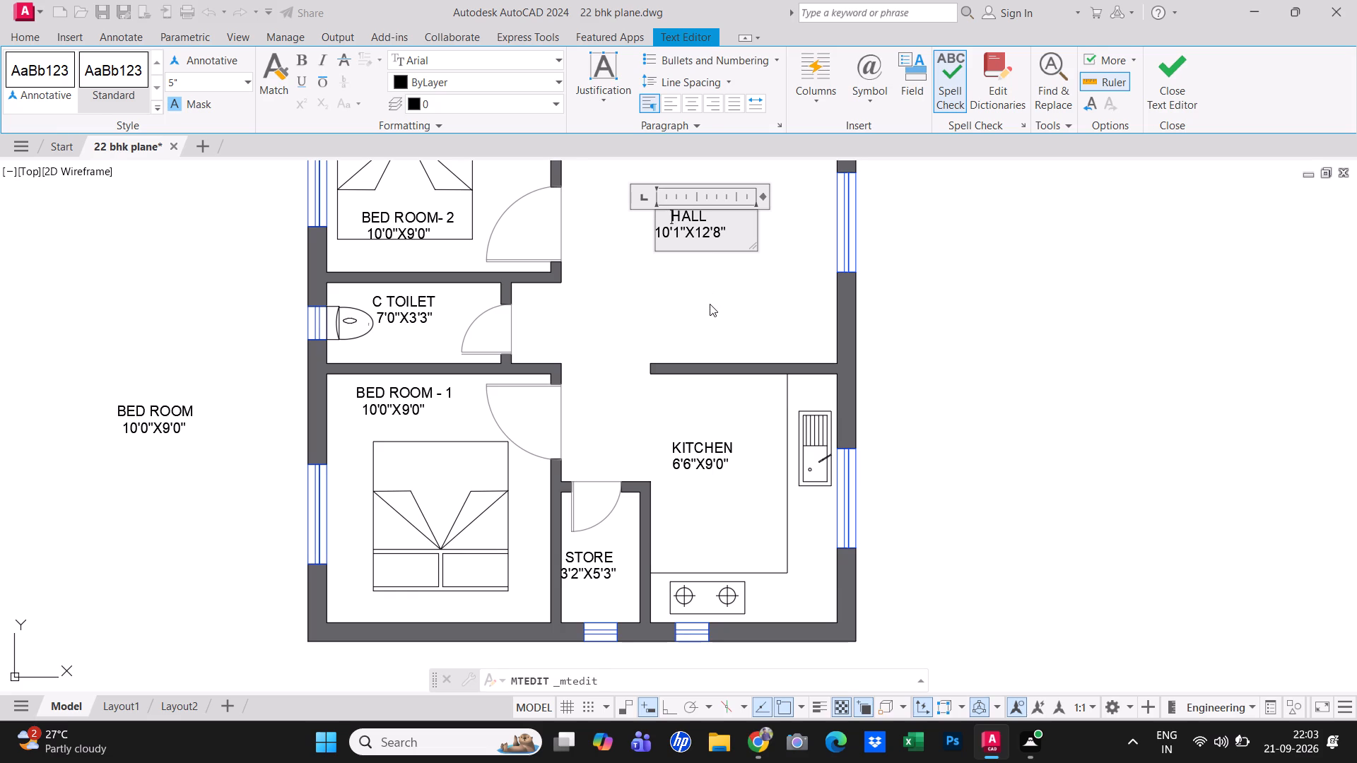
left_click(710, 304)
Select the HALL label in the plan.
scroll(710, 325, "down", 4)
scroll(728, 289, "up", 2)
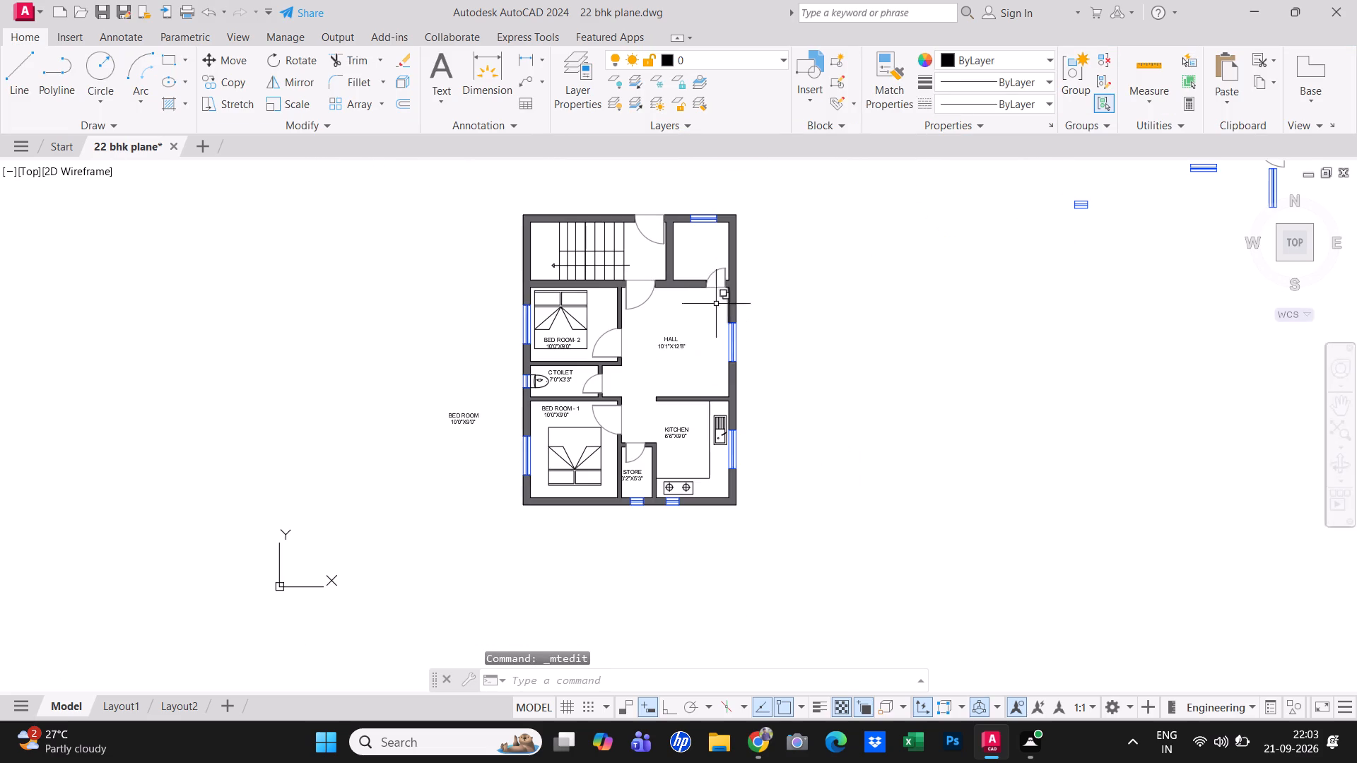
scroll(676, 335, "up", 3)
left_click(652, 347)
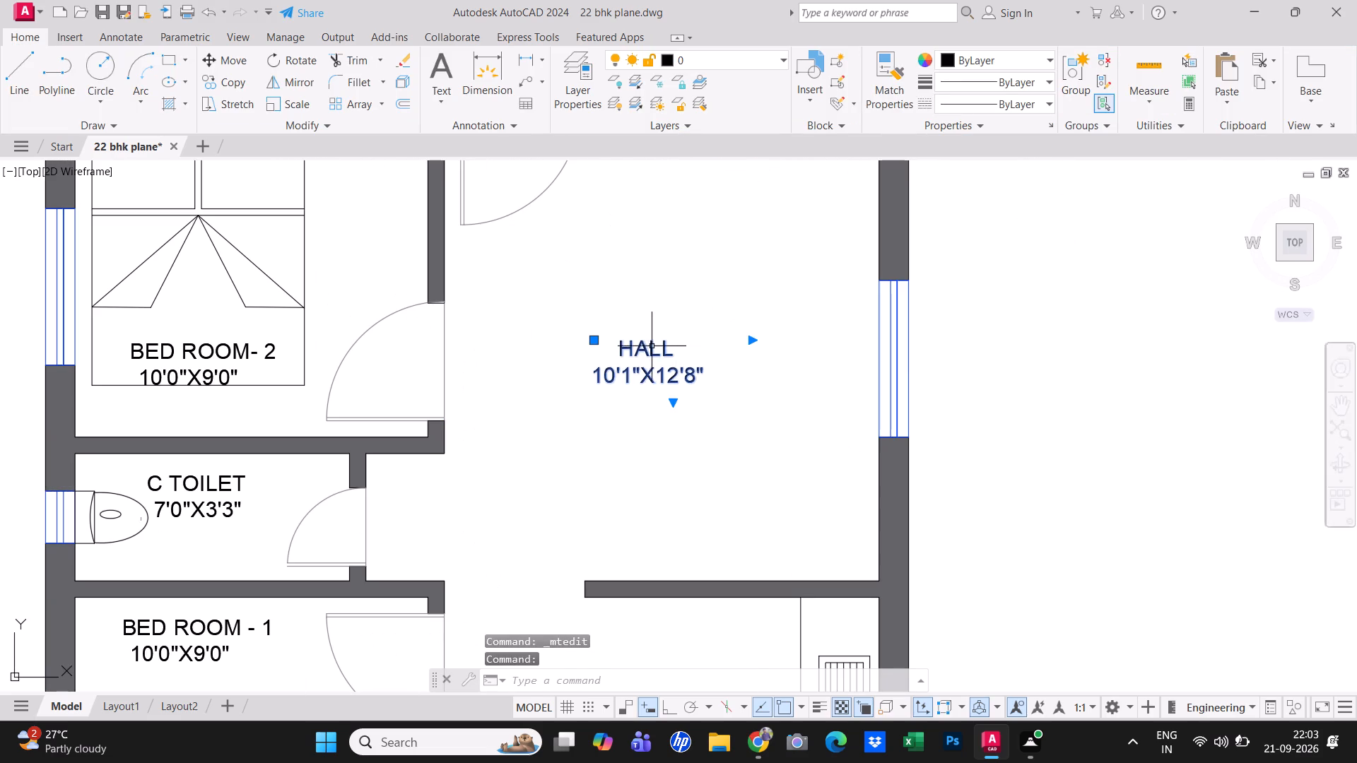
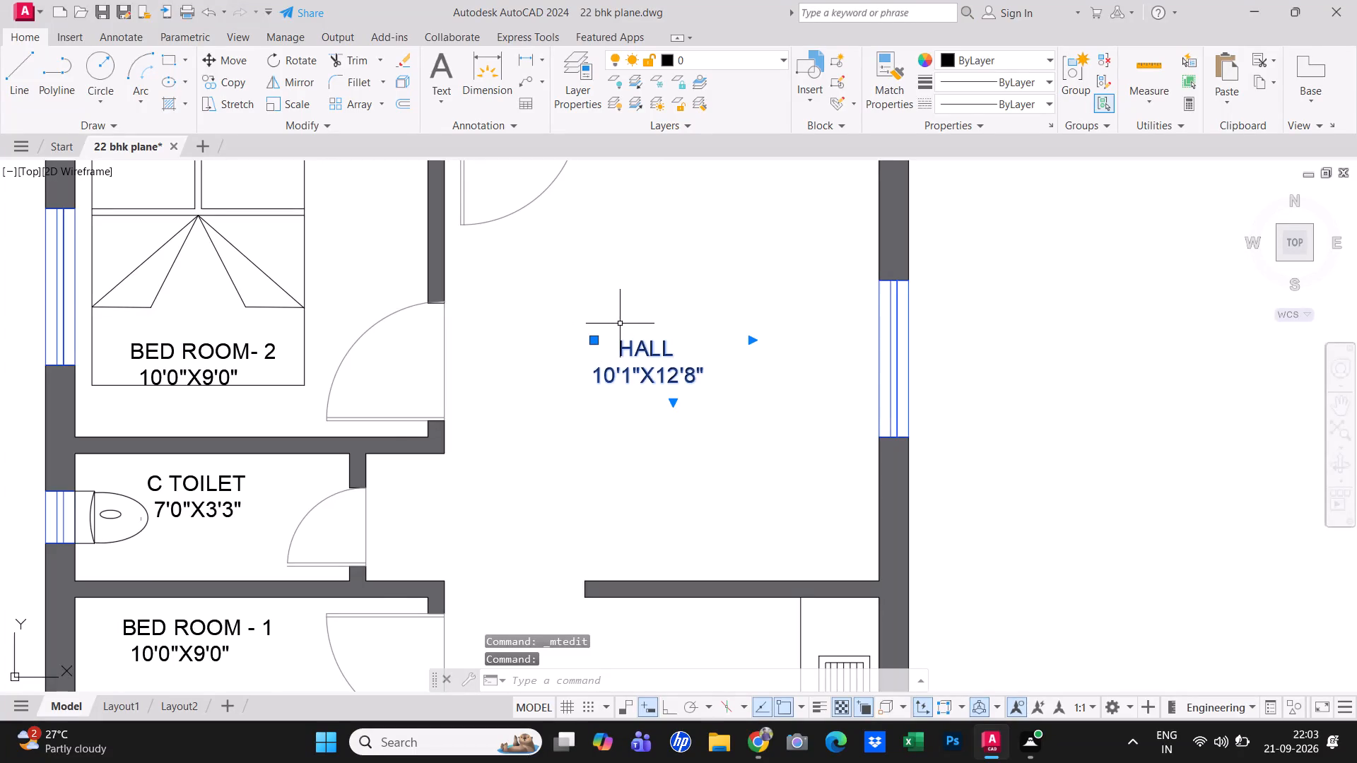
Copy the HALL label into the small room in the plan's northeast corner.
key("ctrl+c")
scroll(621, 323, "down", 4)
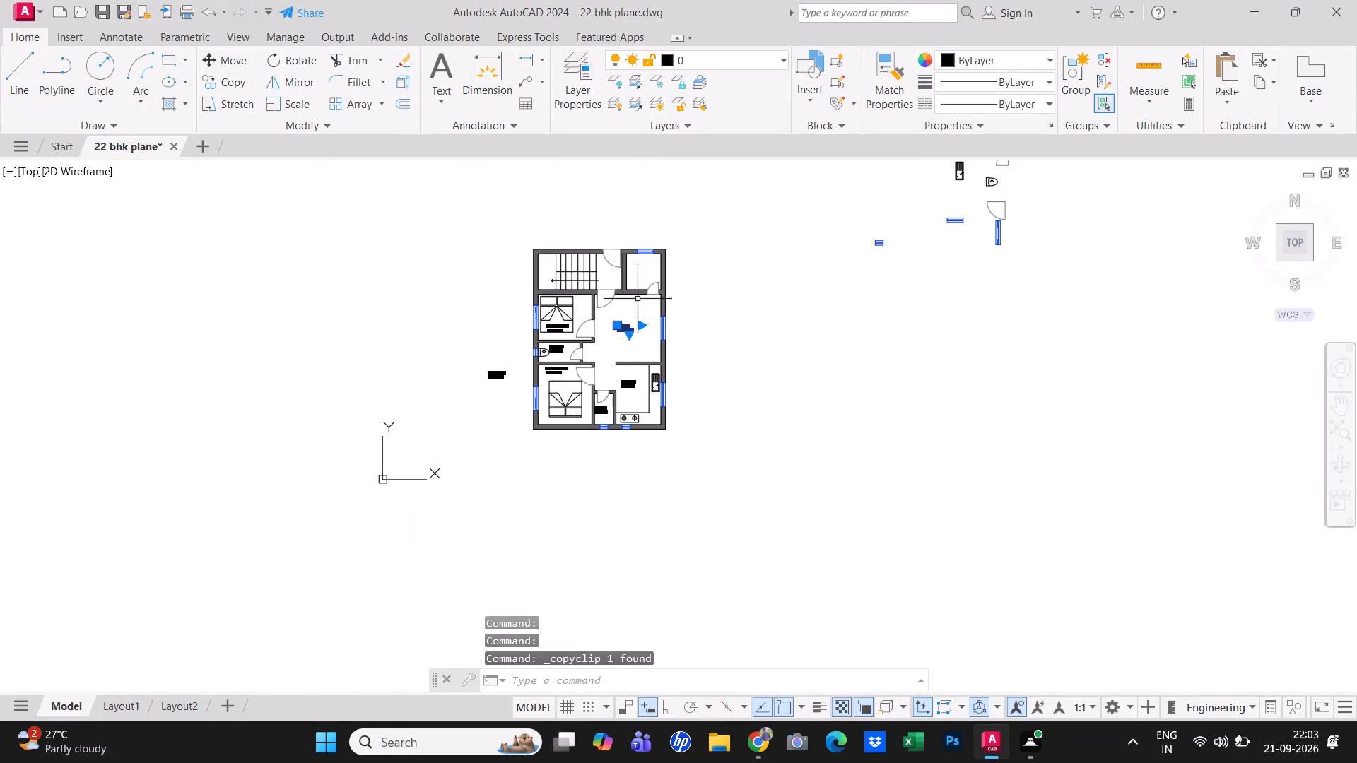
scroll(639, 297, "up", 3)
middle_click_drag(651, 252, 642, 374)
scroll(640, 329, "up", 1)
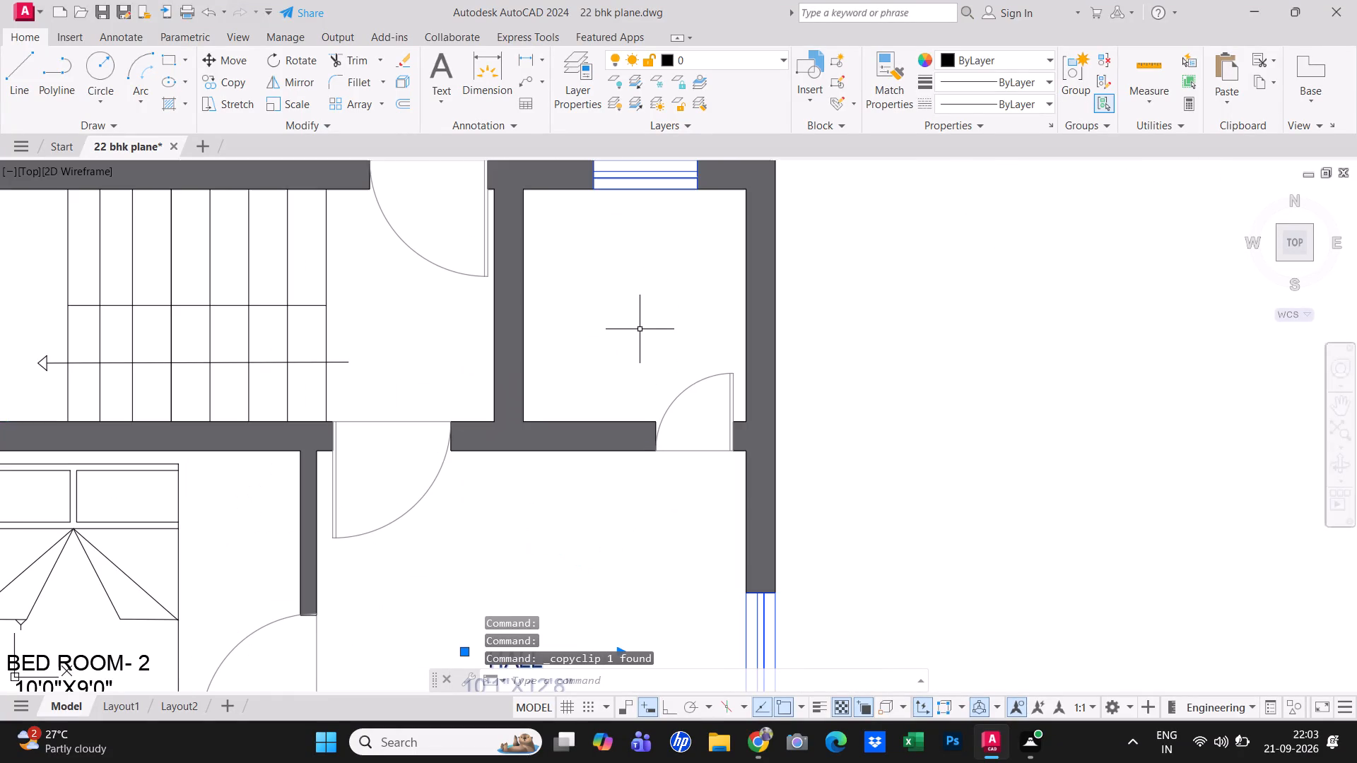
key("ctrl+v")
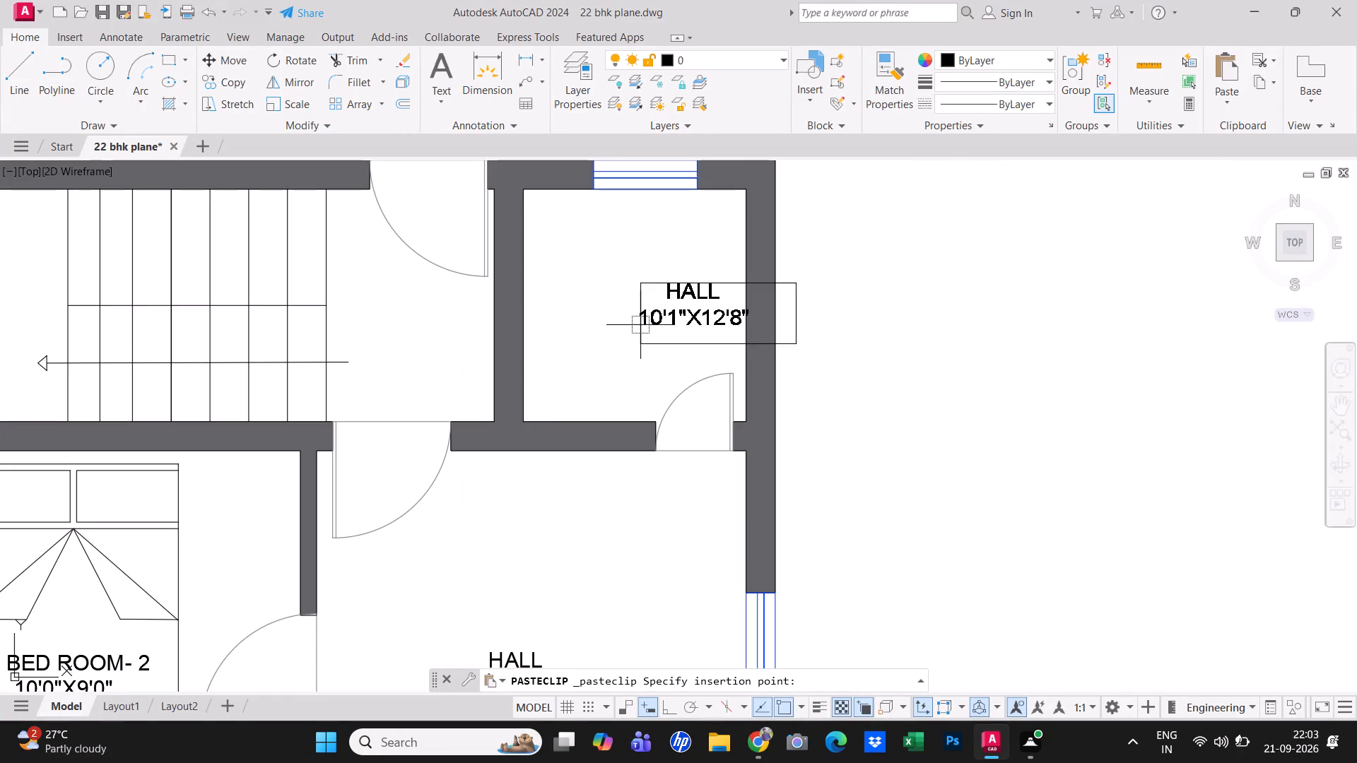
left_click(579, 309)
Replace the whole text of the copied label in the northeast room with PUJA.
double_click(611, 290)
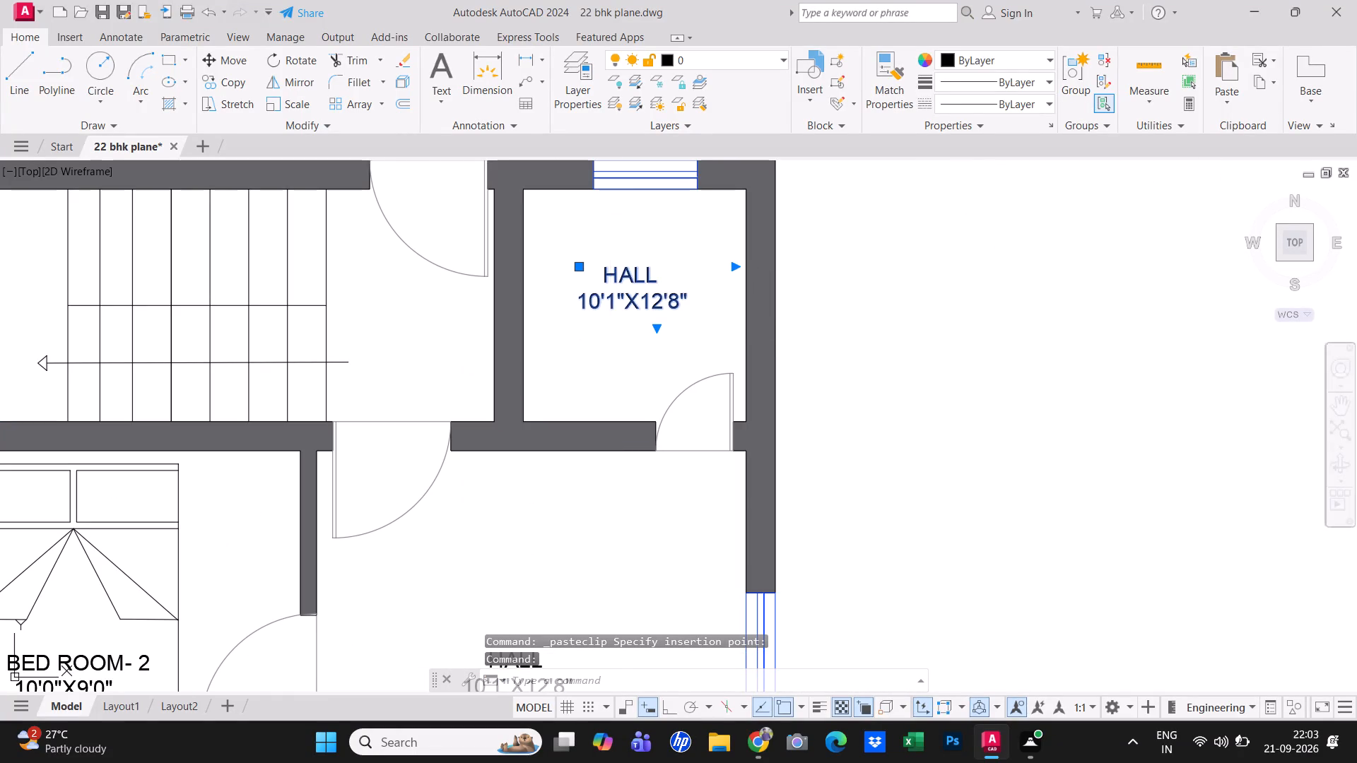
key("ctrl+a")
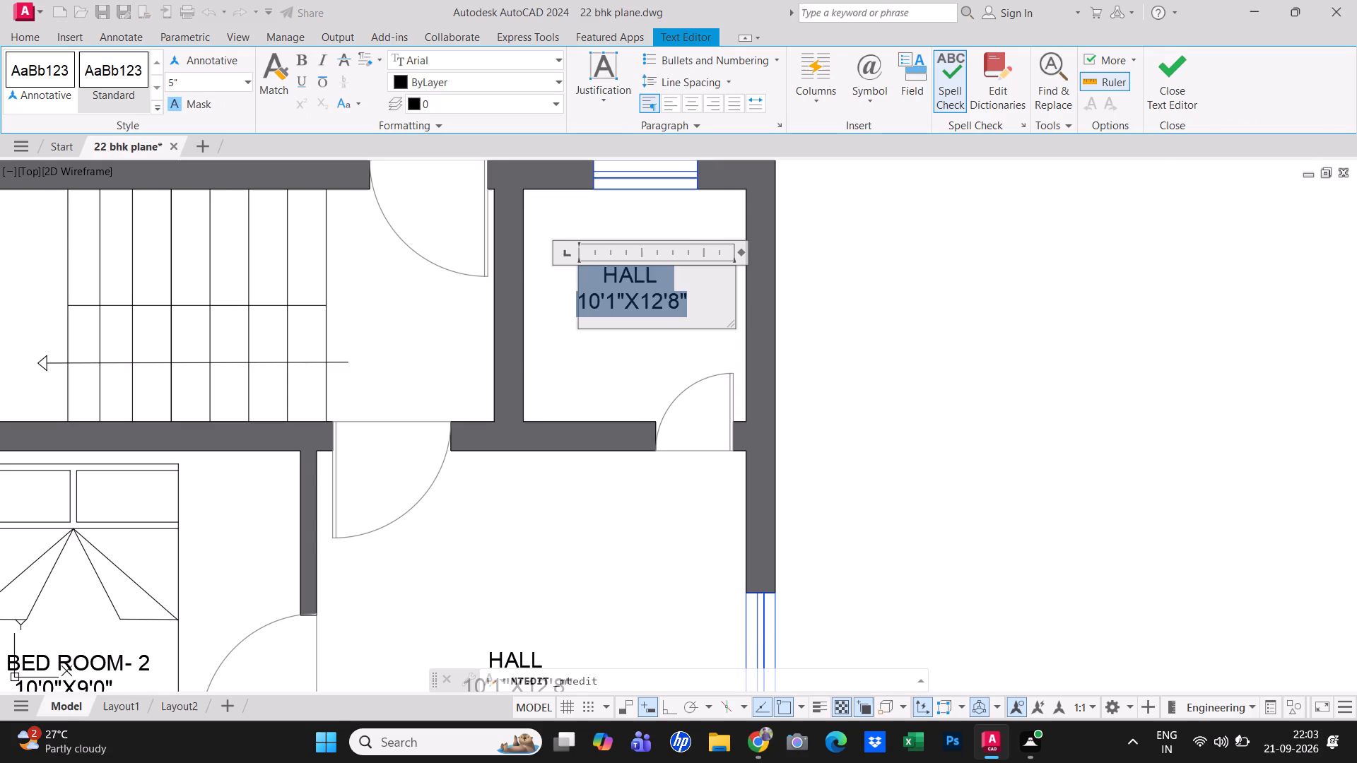
key("BackSpace")
type("POOJA")
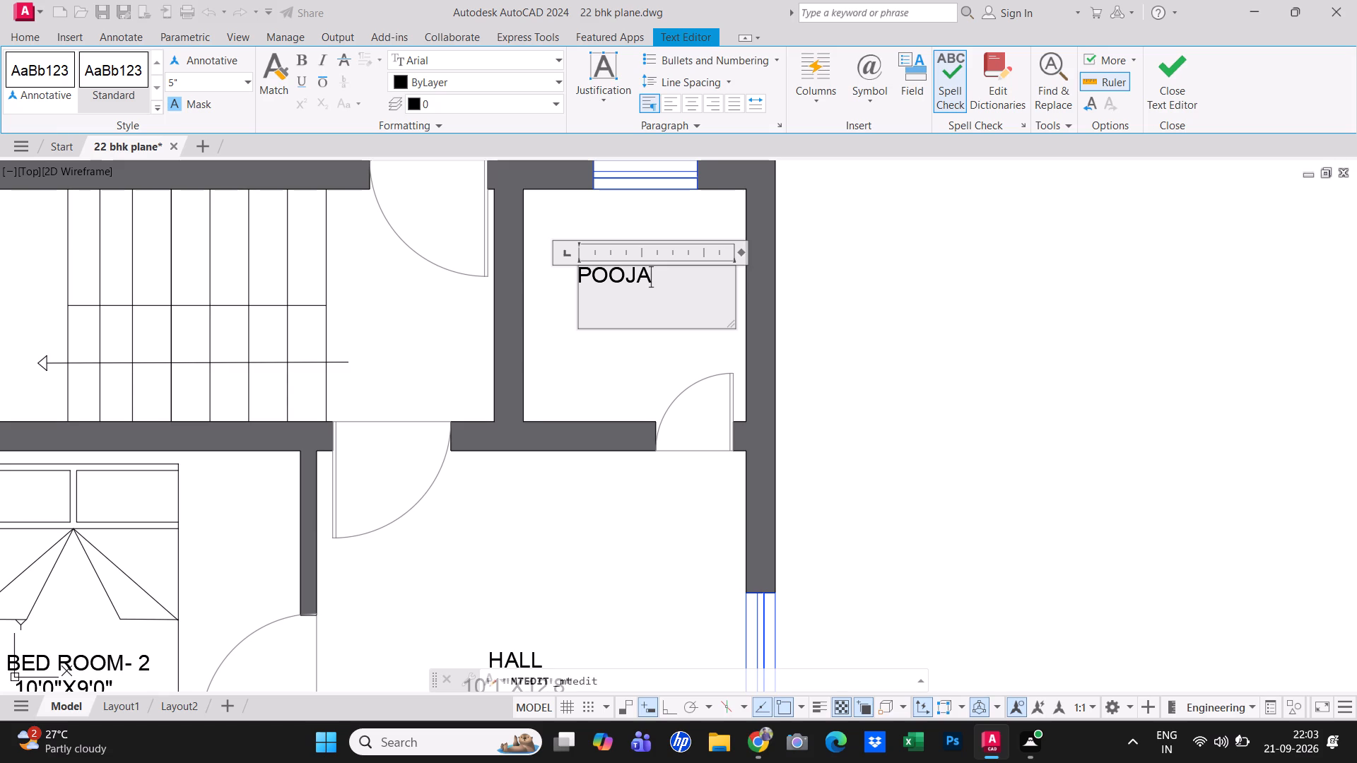
key("BackSpace")
key("BackSpace")
key("BackSpace")
key("BackSpace")
key("u")
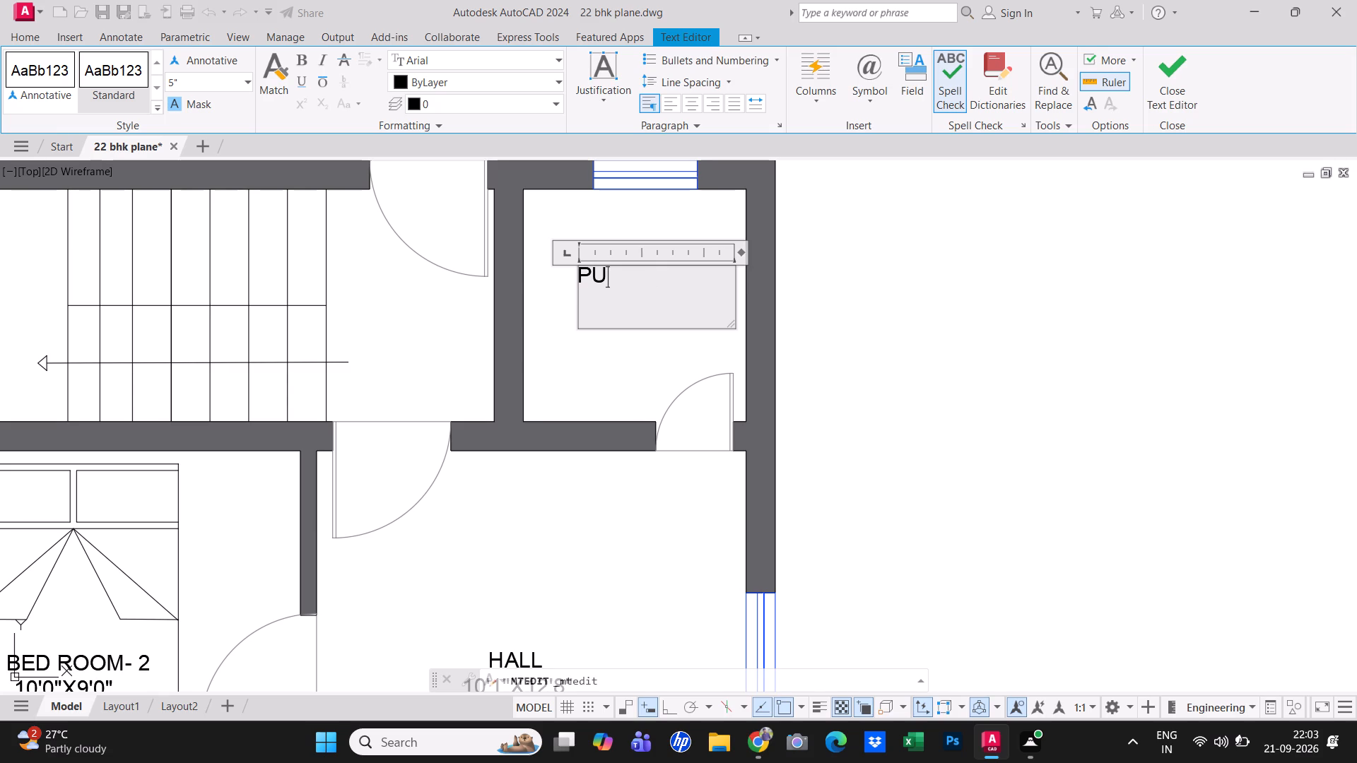
type("JA")
Add the size line 5'9"X6'0" under PUJA.
key("Return")
type("5'9\"")
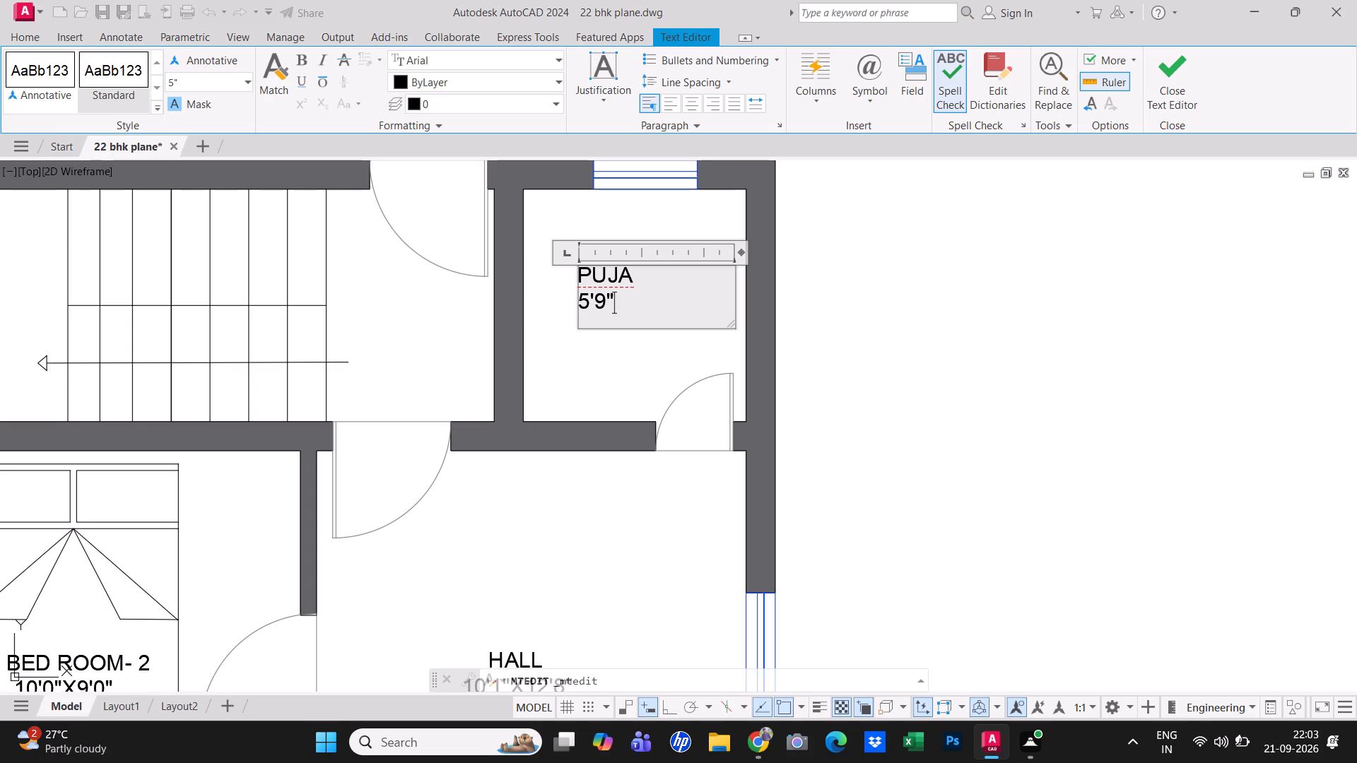
key("x")
key("6")
key("apostrophe")
type("0\"")
Indent PUJA by two spaces to centre it over its size line and finish editing the label.
key("Up")
key("space")
key("Left")
key("Left")
key("Left")
key("Left")
key("Left")
key("space")
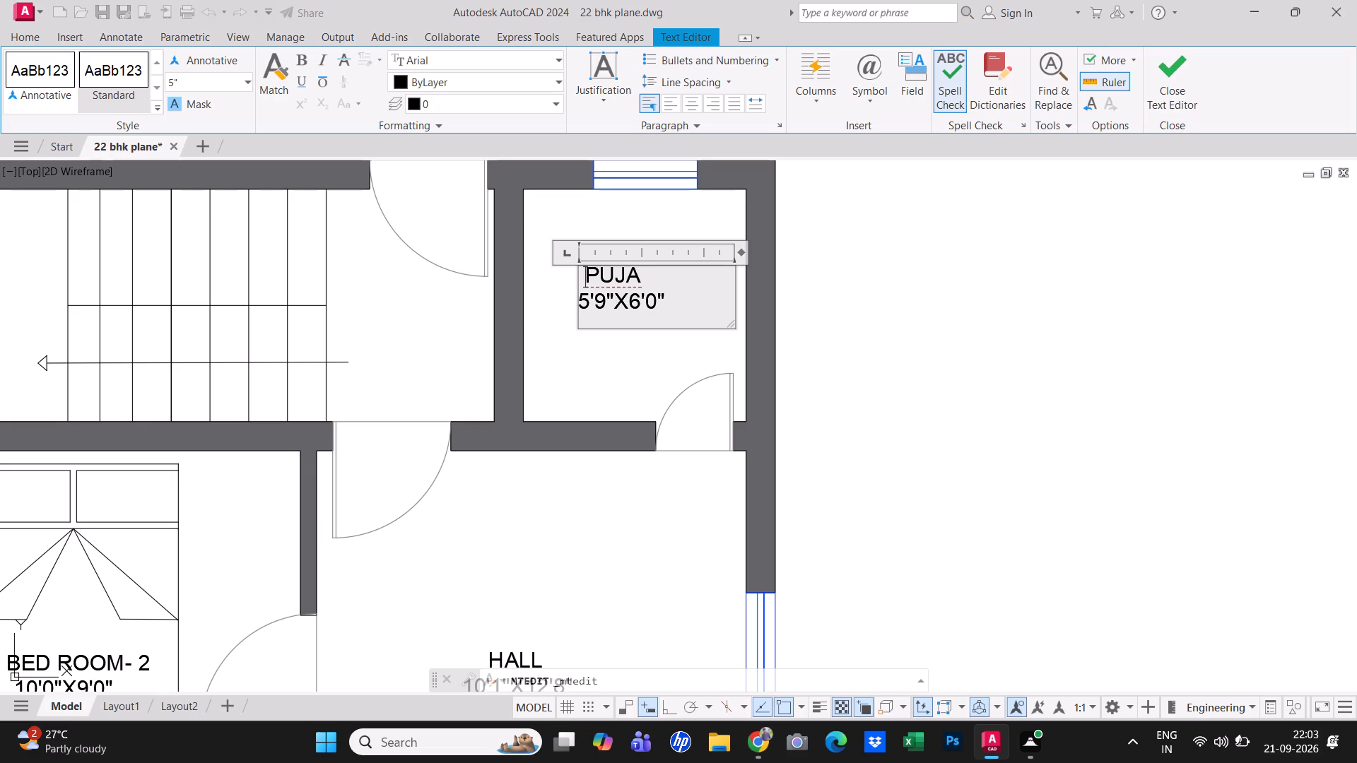
key("space")
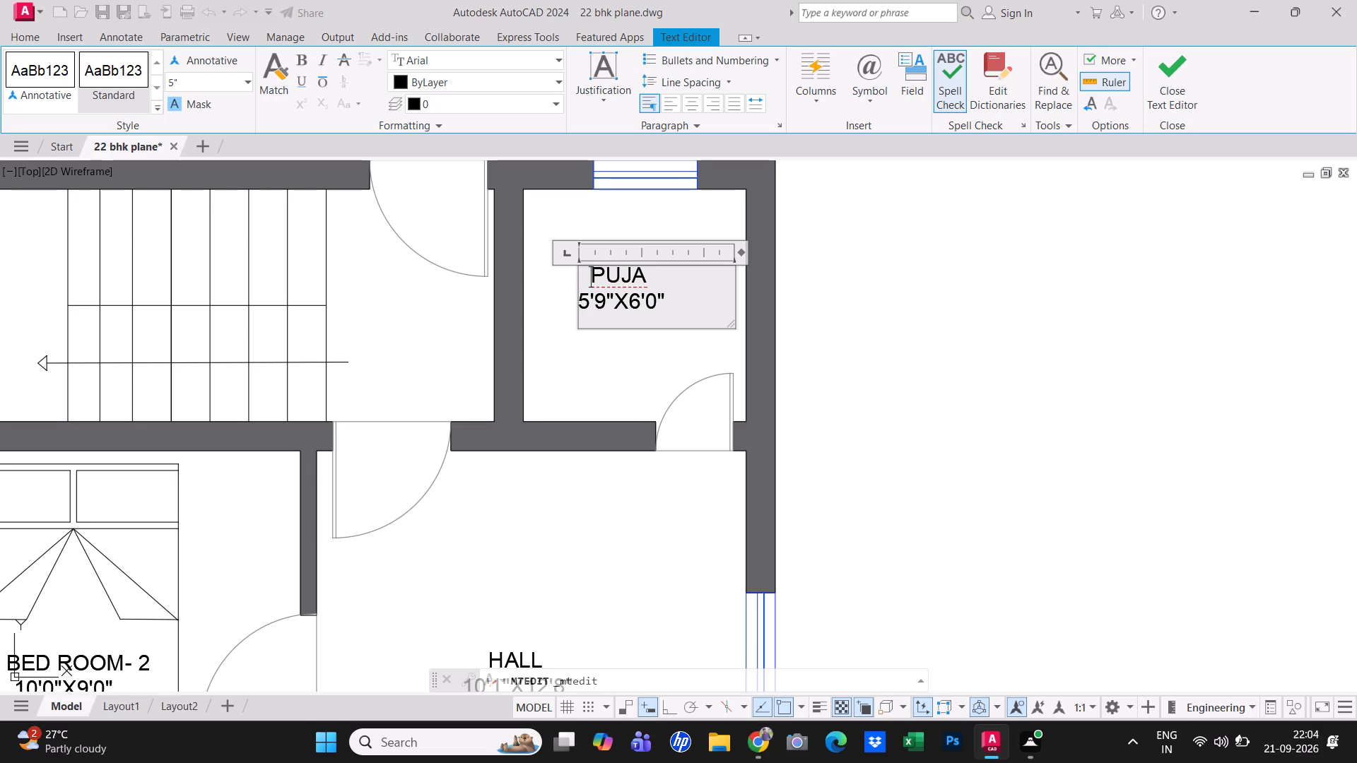
left_click(559, 385)
Save the drawing.
scroll(620, 355, "down", 1)
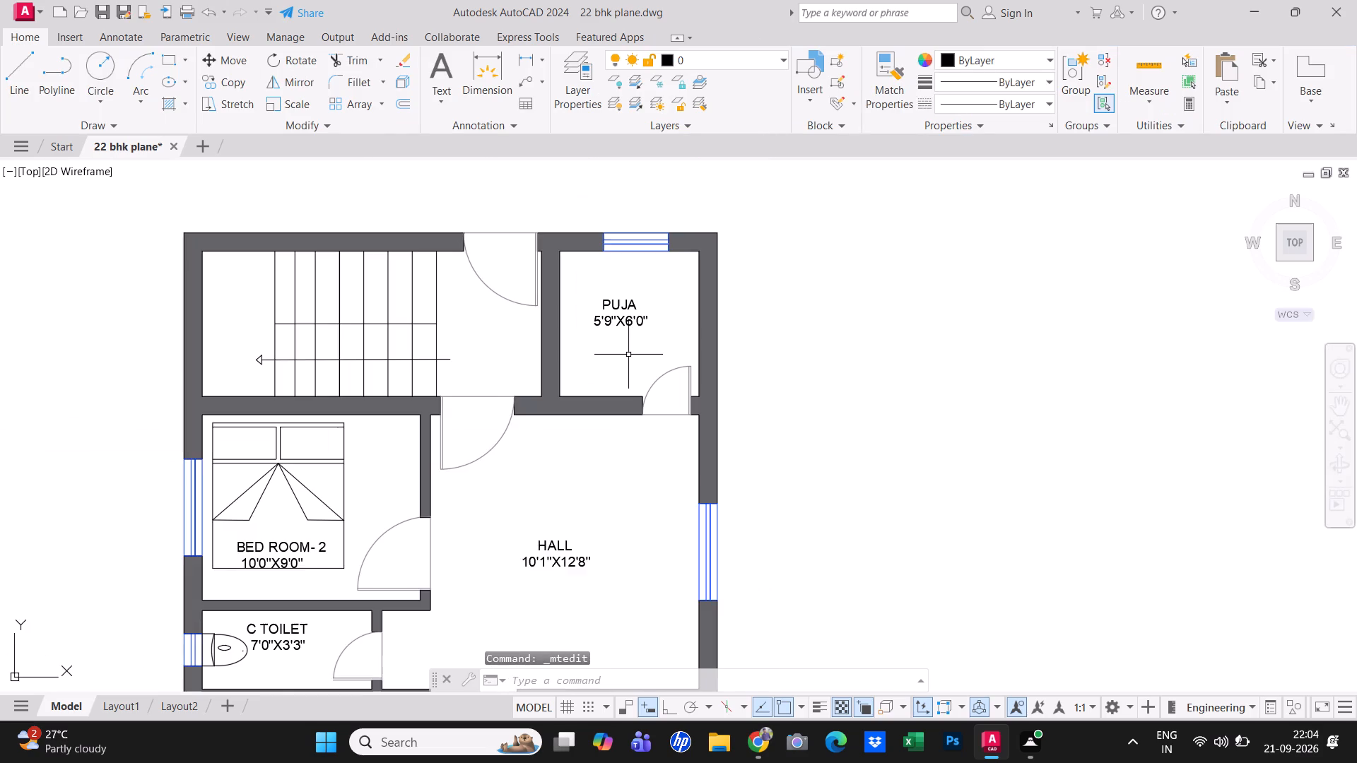
middle_click_drag(633, 355, 616, 285)
middle_click(616, 285)
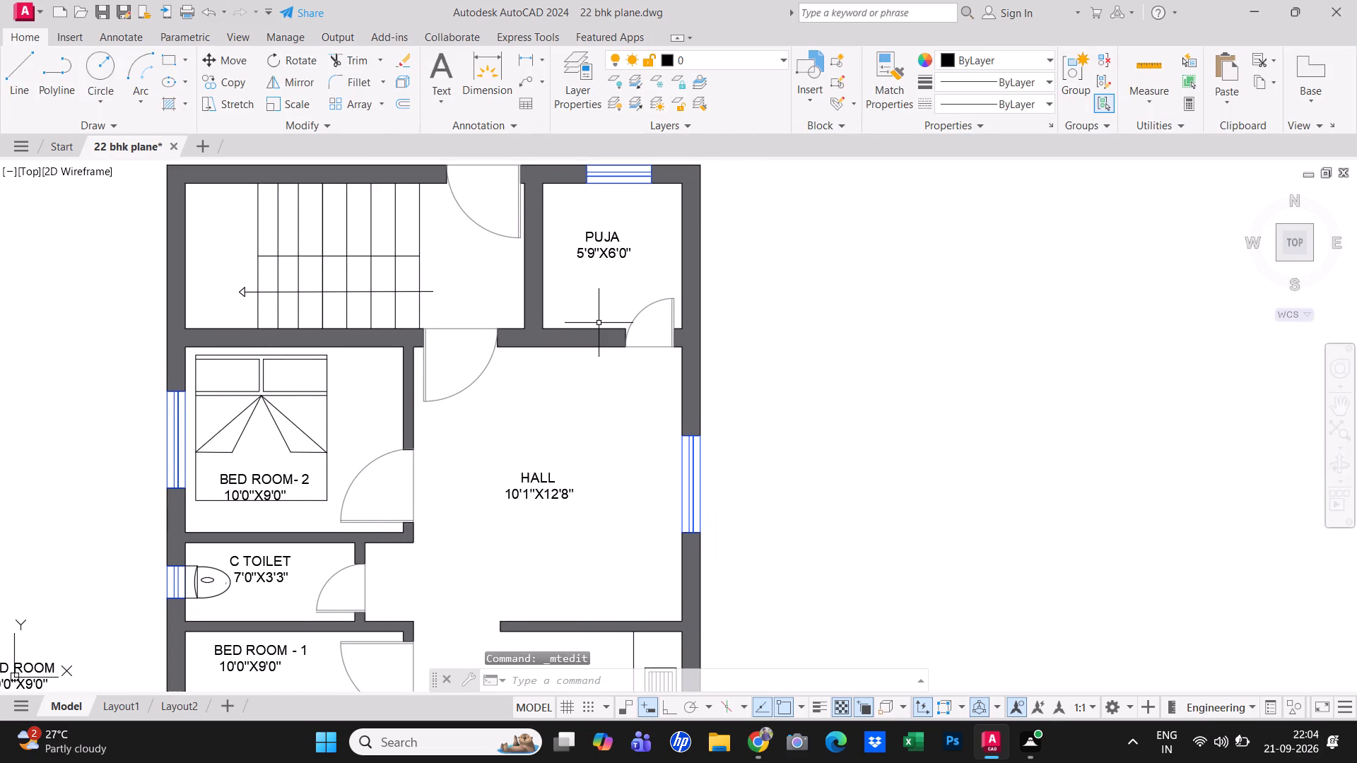
key("ctrl+s")
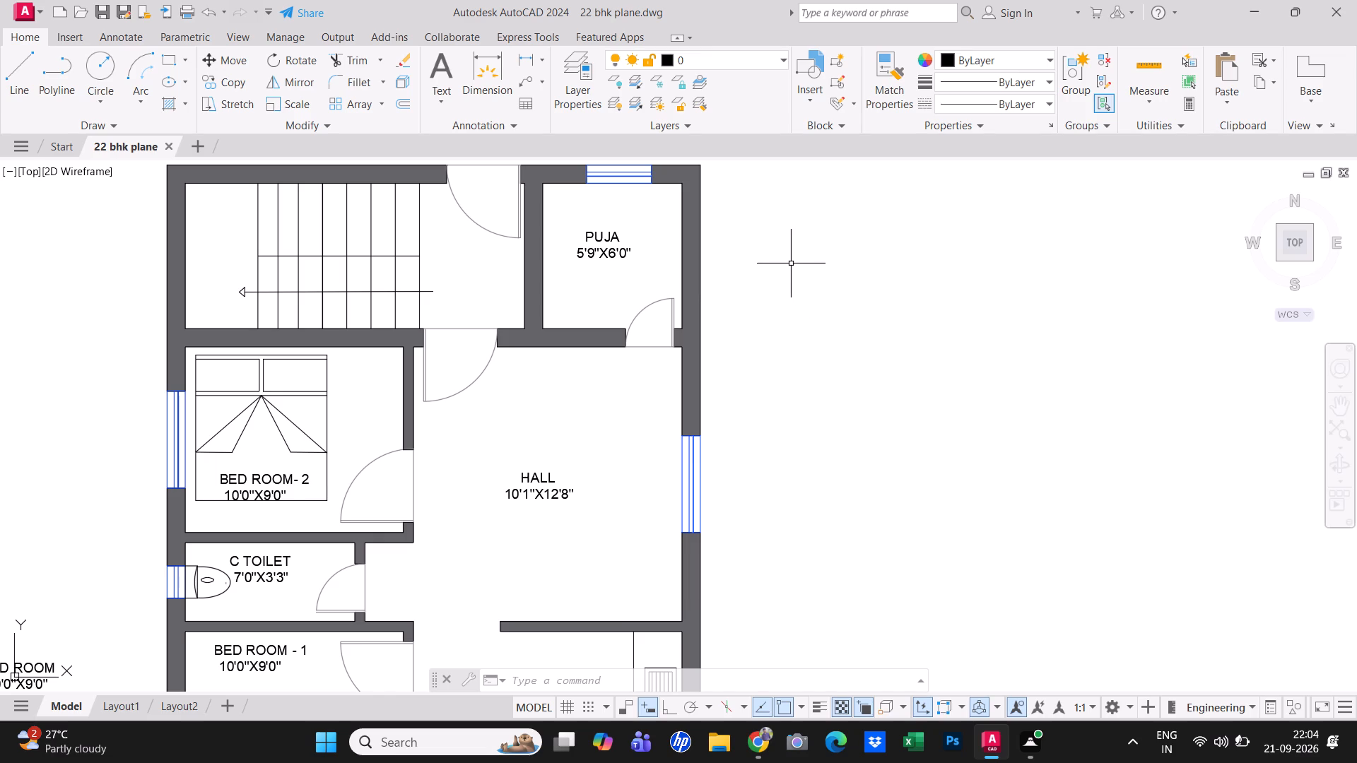
Dimension the landing width from the staircase room's inner northwest corner to the first stair line, placing the dimension just inside the room.
left_click(497, 85)
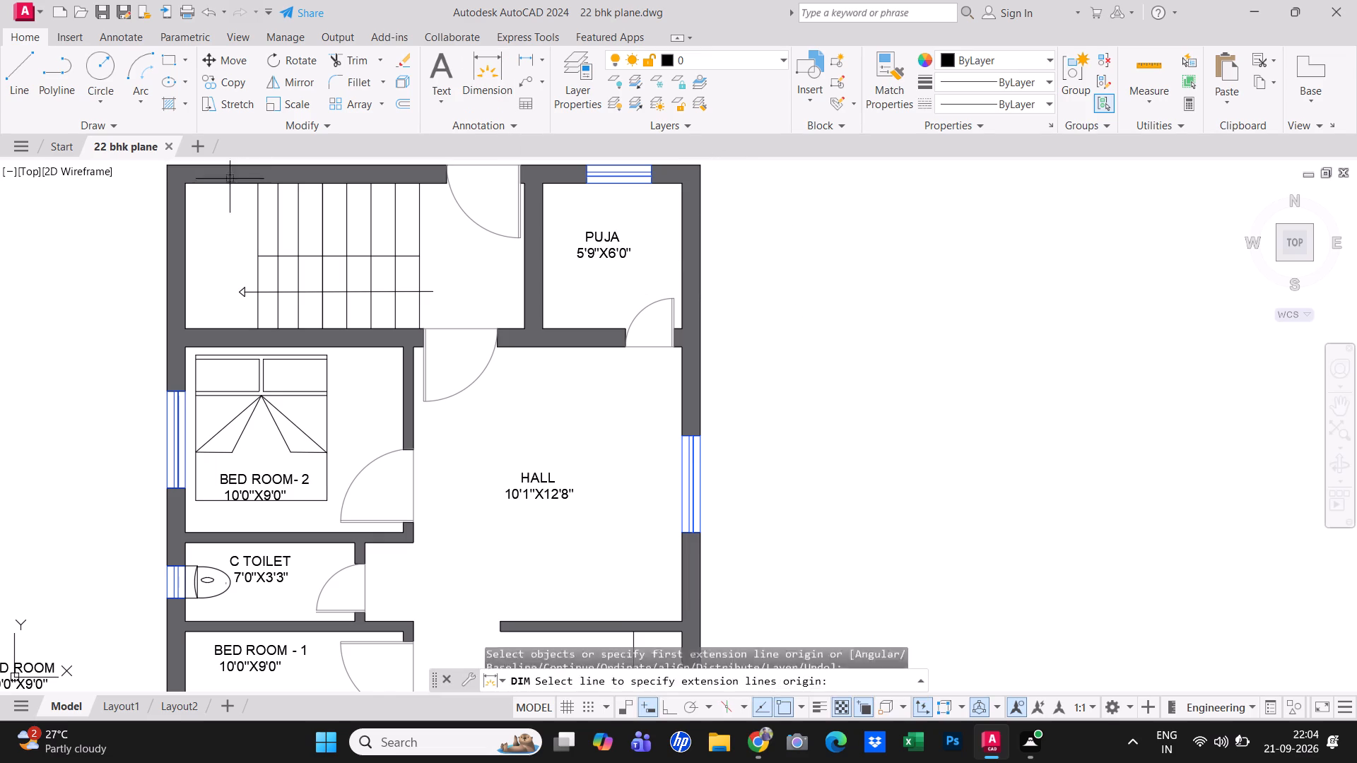
scroll(182, 187, "up", 2)
left_click(185, 179)
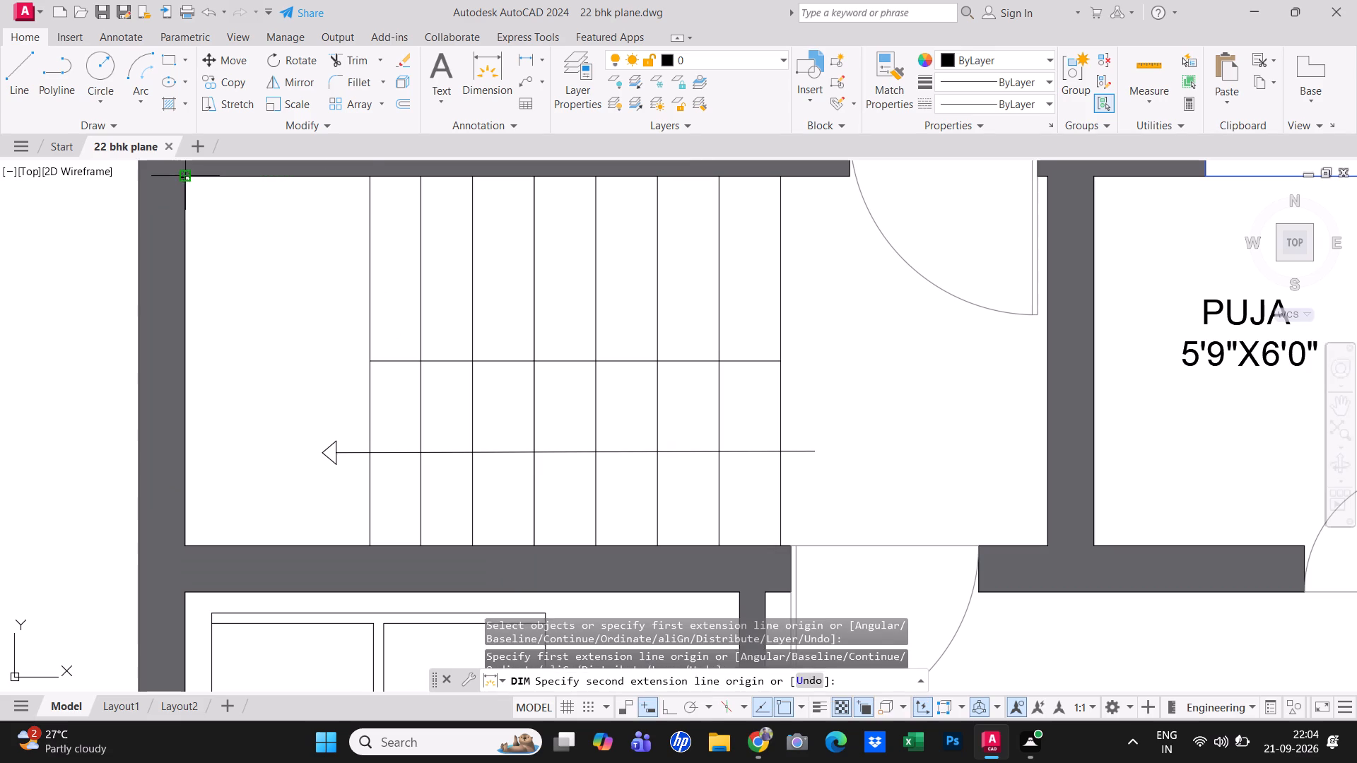
left_click(368, 179)
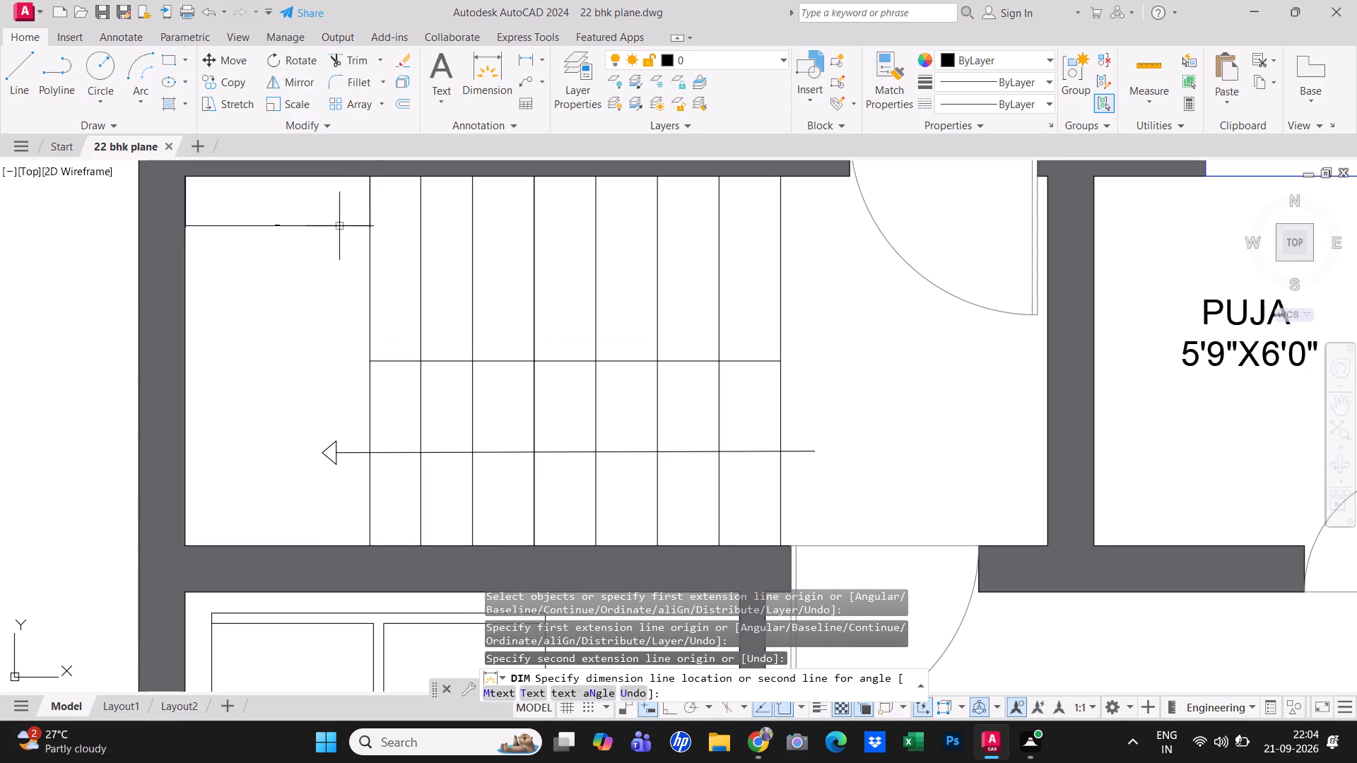
left_click(305, 235)
scroll(268, 241, "up", 5)
scroll(305, 220, "down", 4)
scroll(306, 220, "up", 1)
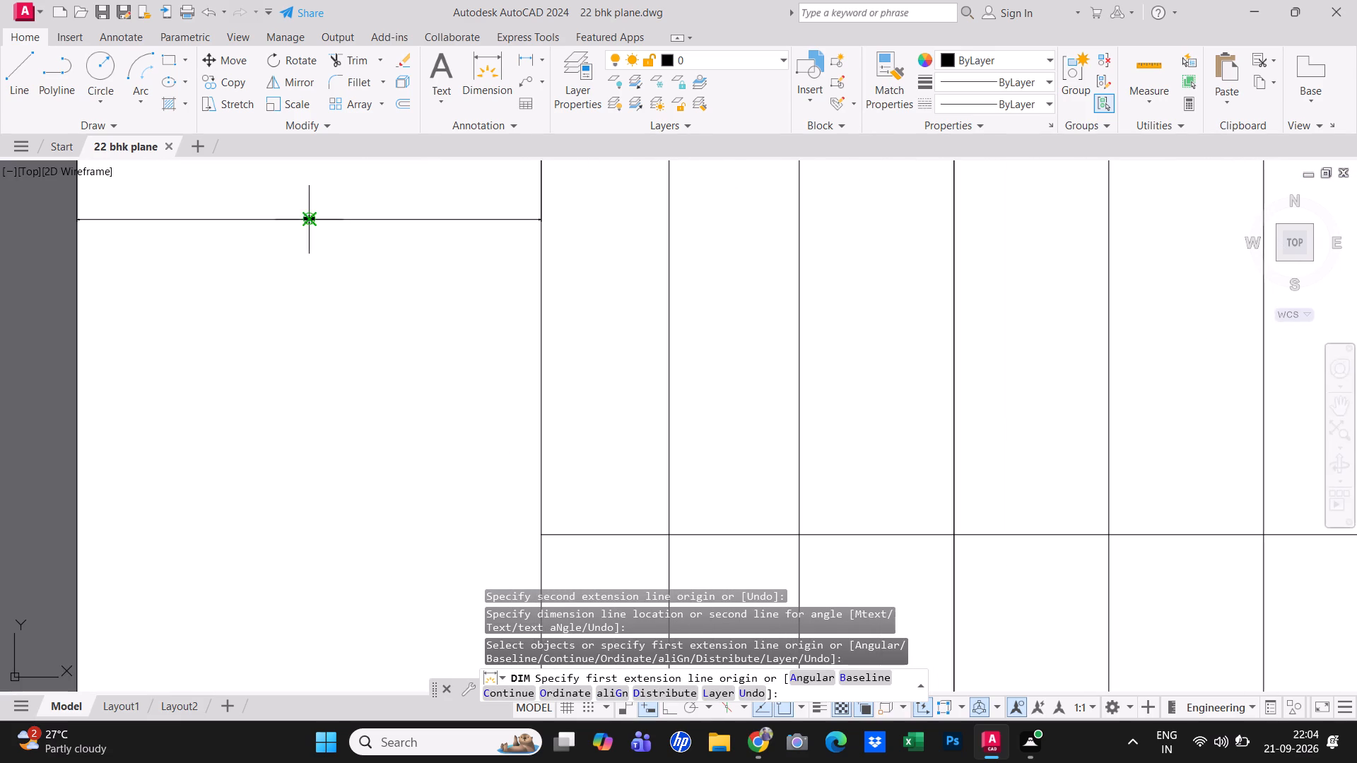
double_click(316, 217)
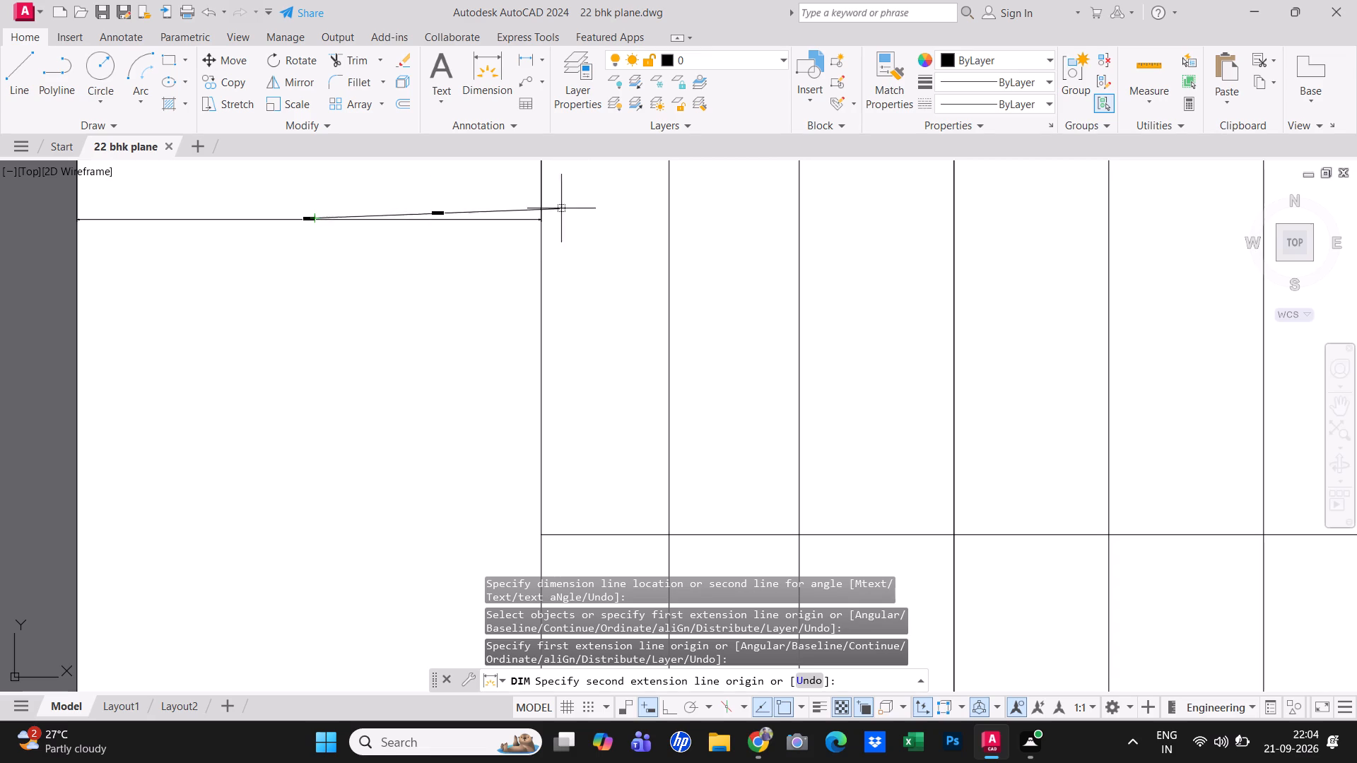
key("Escape")
Modify the Standard dimension style's primary units to Engineering format with 0'-0" precision.
type("DS")
key("t")
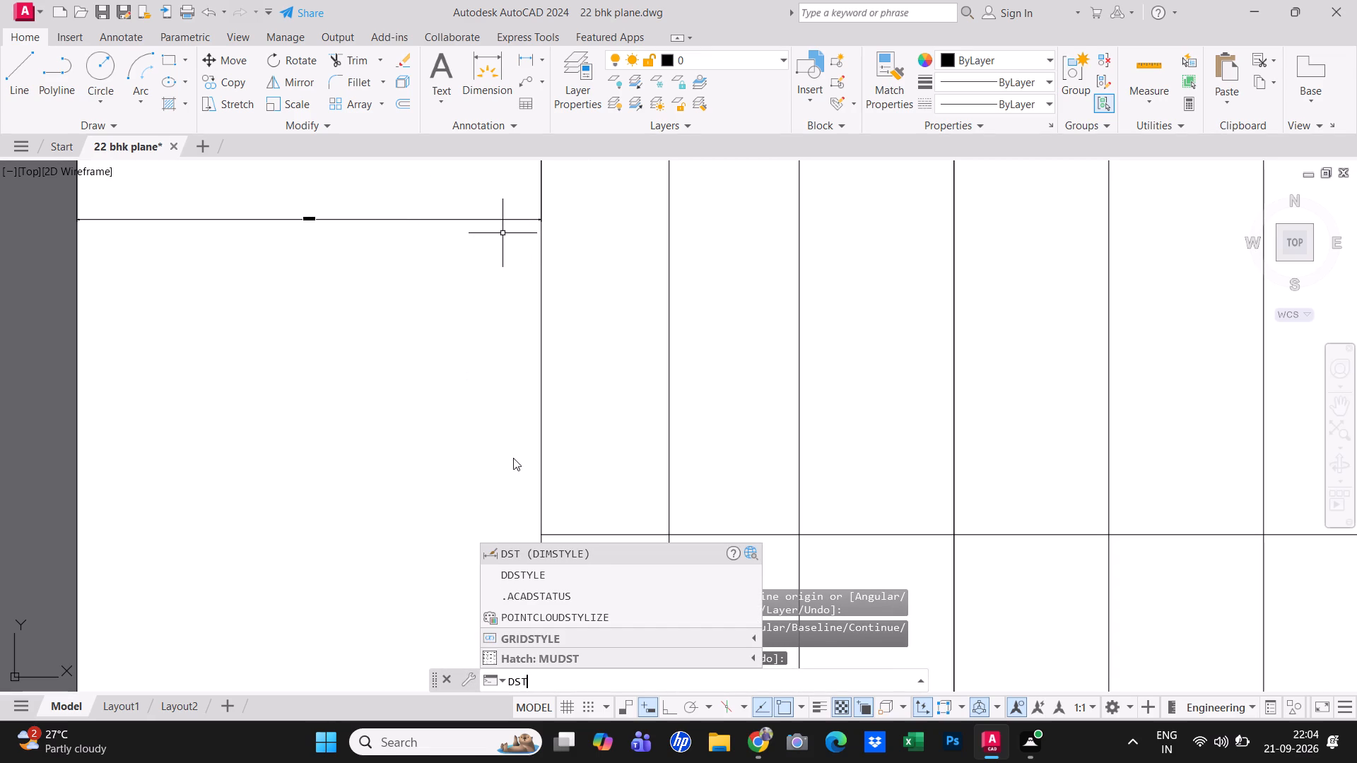
left_click(548, 555)
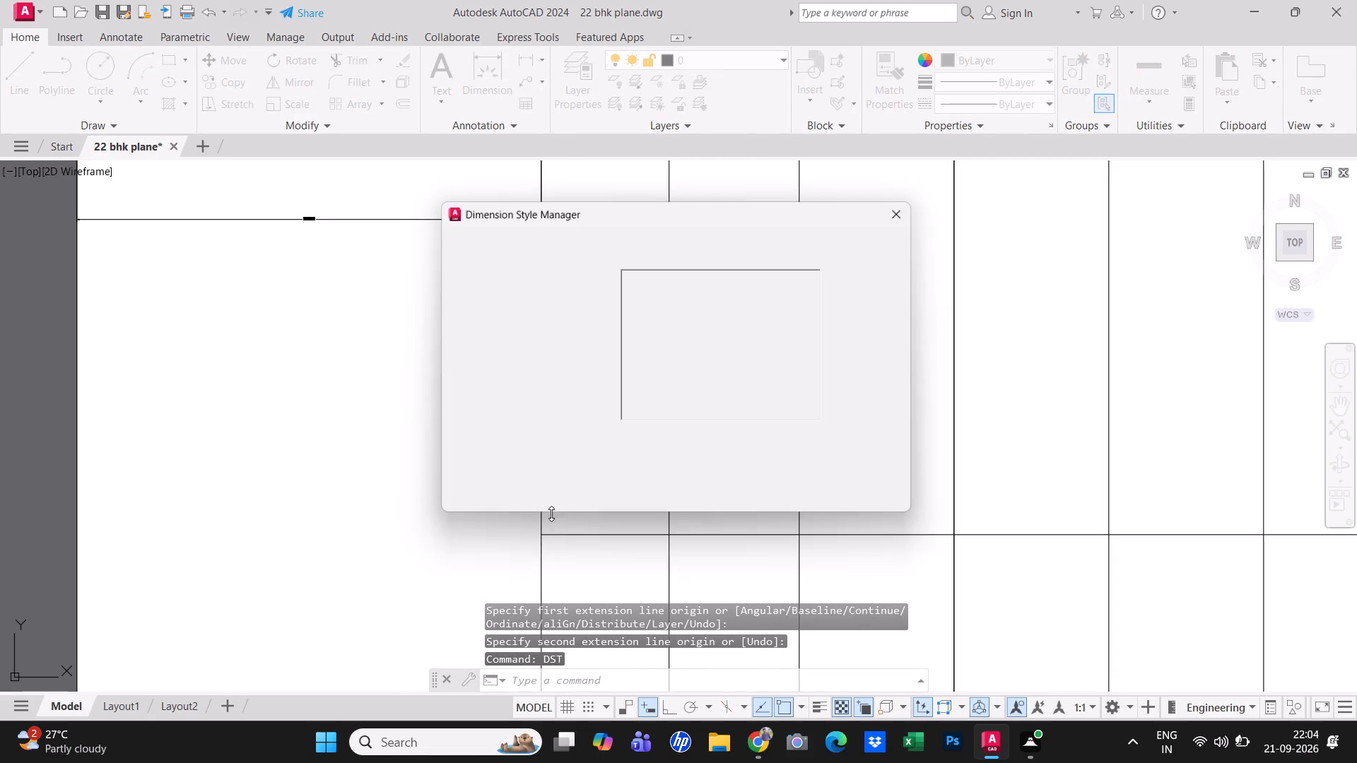
left_click(874, 324)
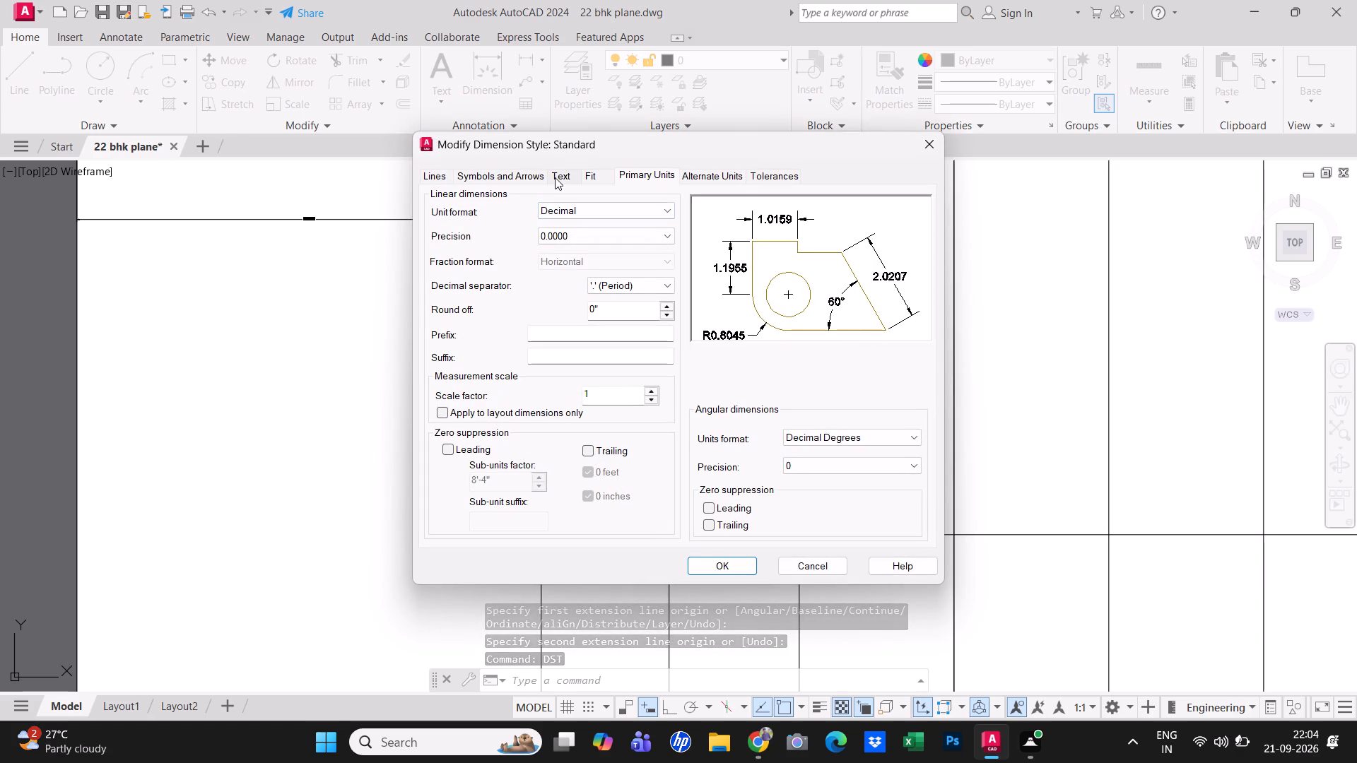
left_click(570, 214)
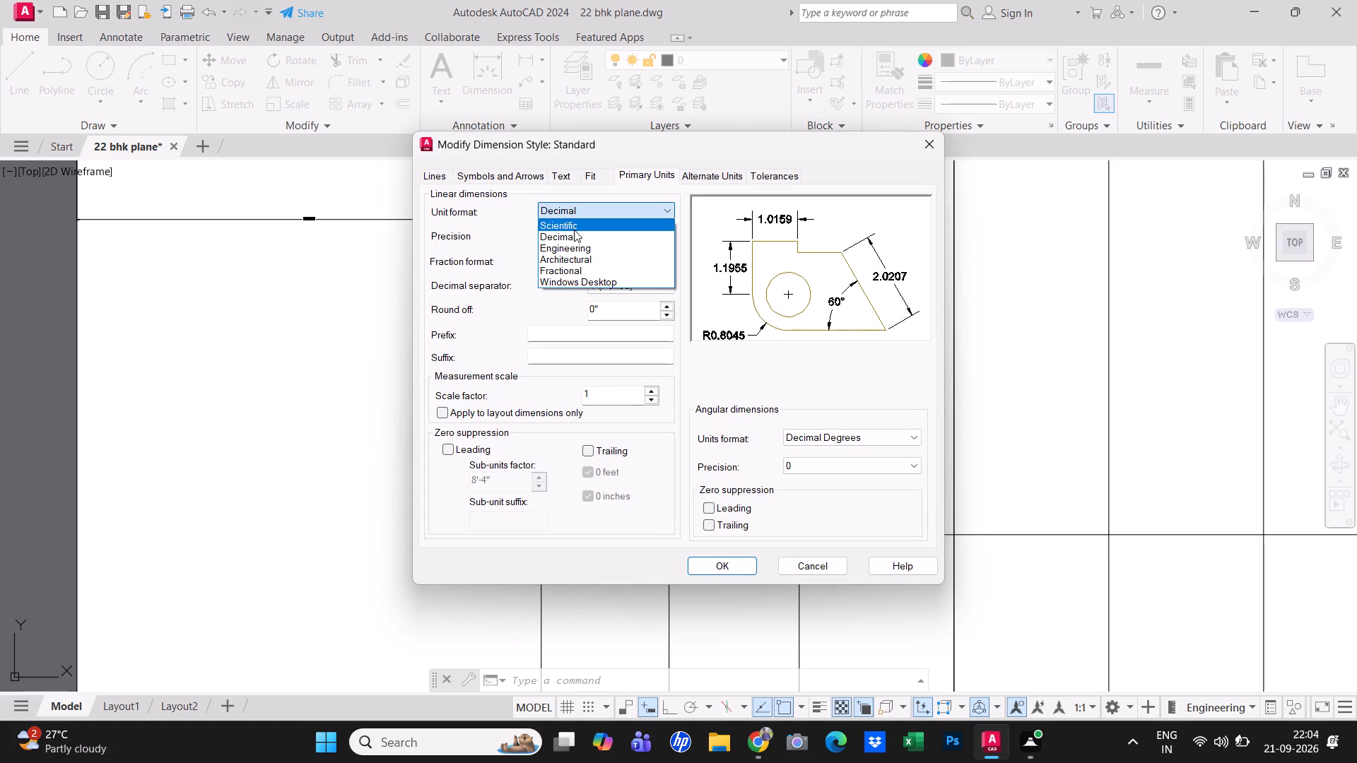
left_click(574, 249)
left_click(579, 241)
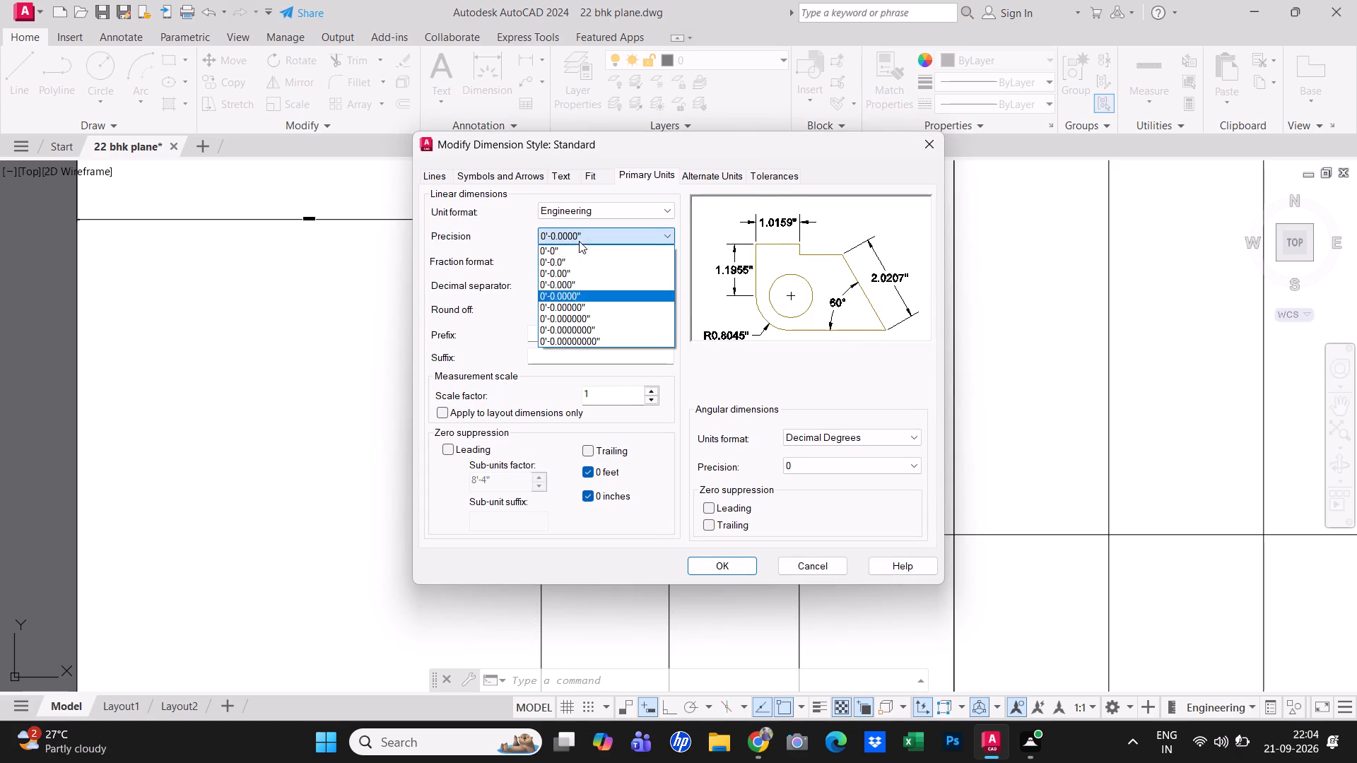
left_click(577, 251)
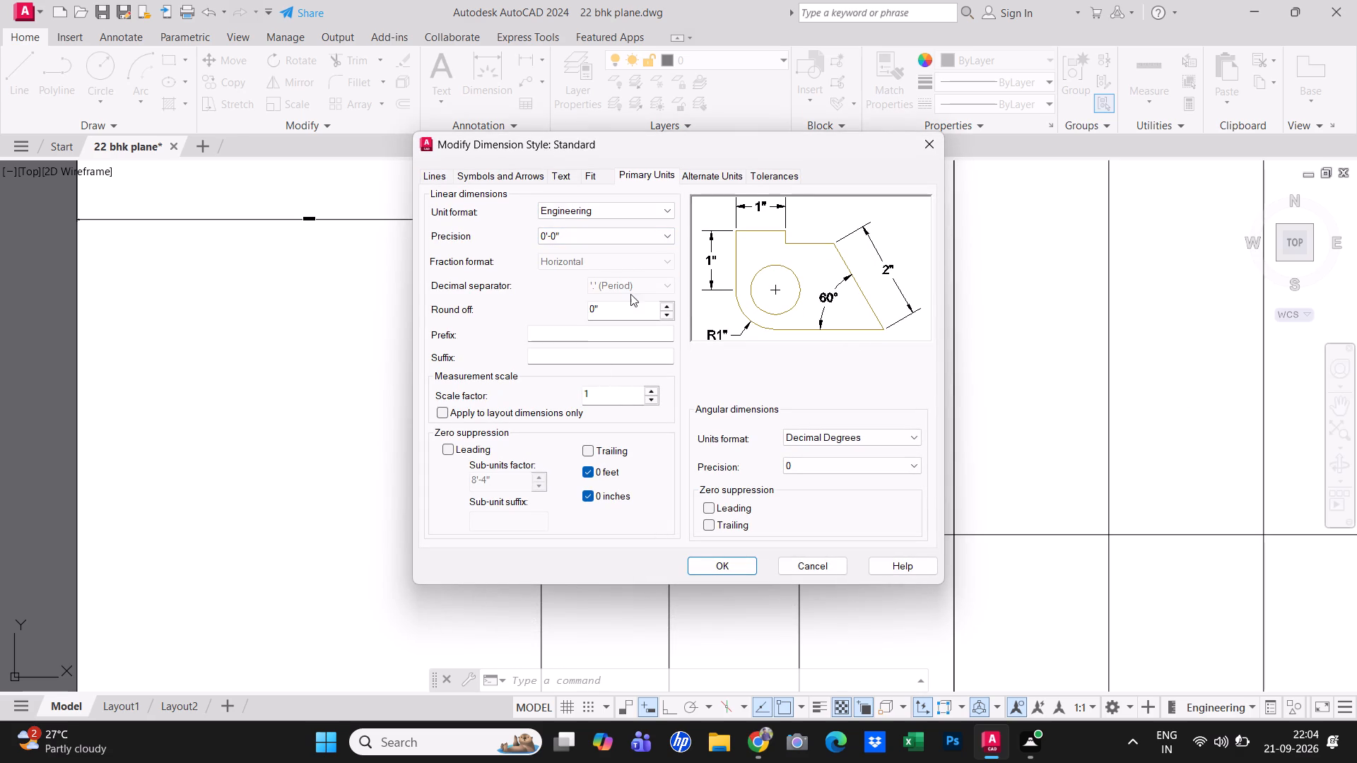
Set the Standard dimension style's text height to 0'-10.18" and make Standard the current style.
left_click(572, 179)
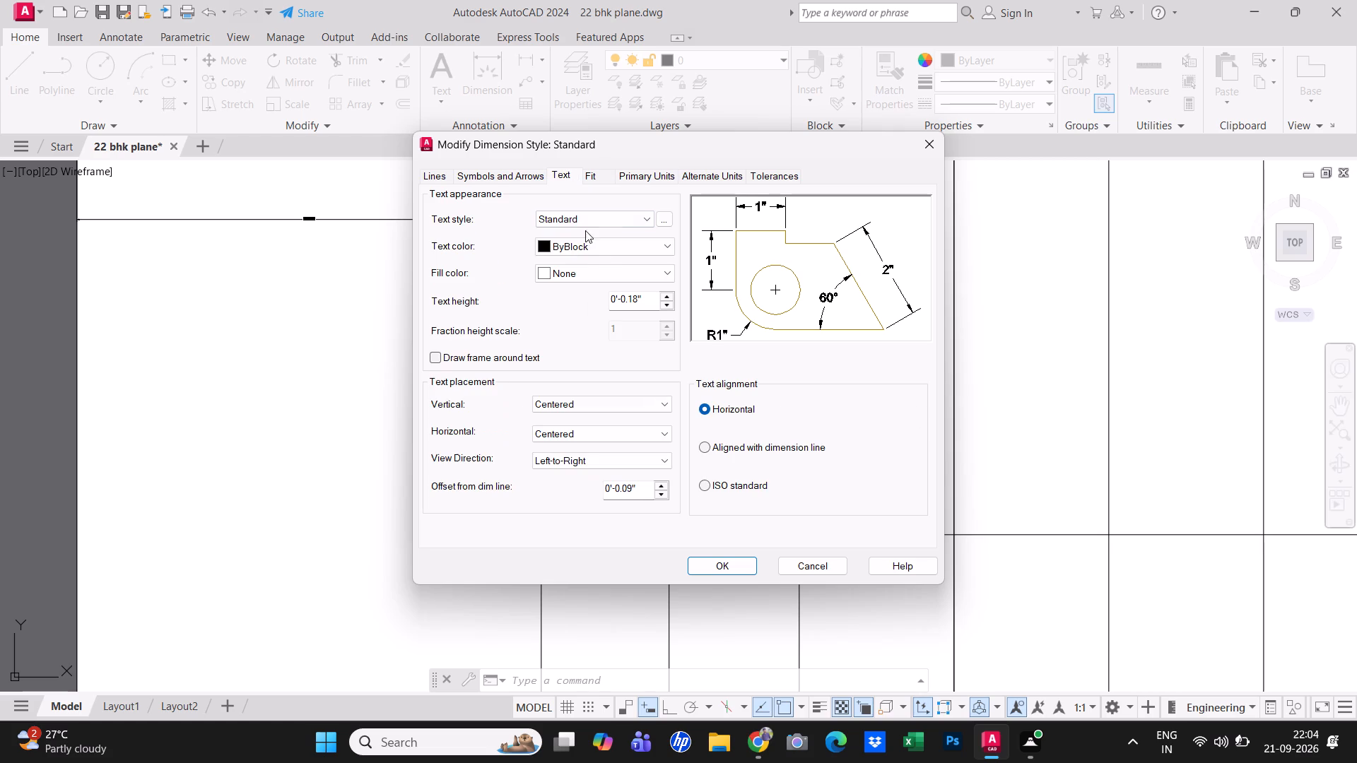
left_click(667, 298)
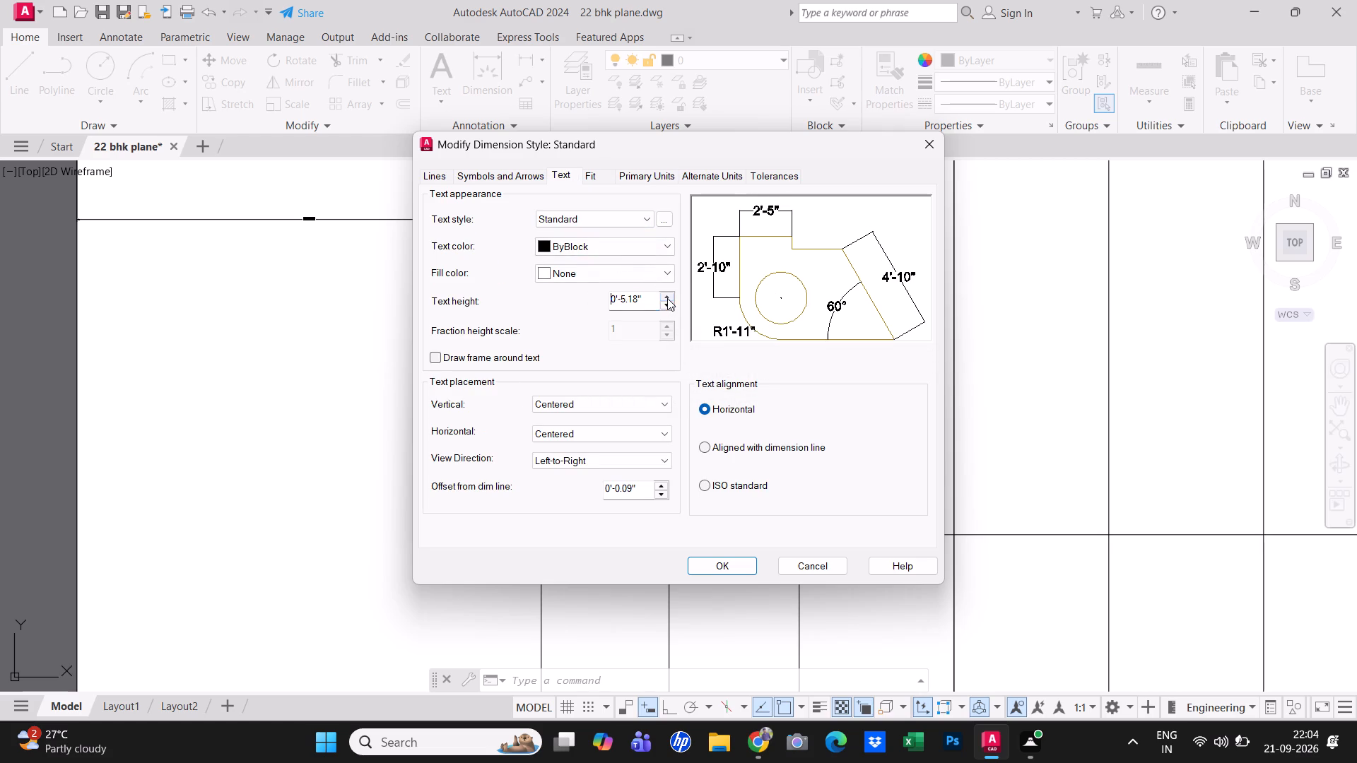
left_click(667, 298)
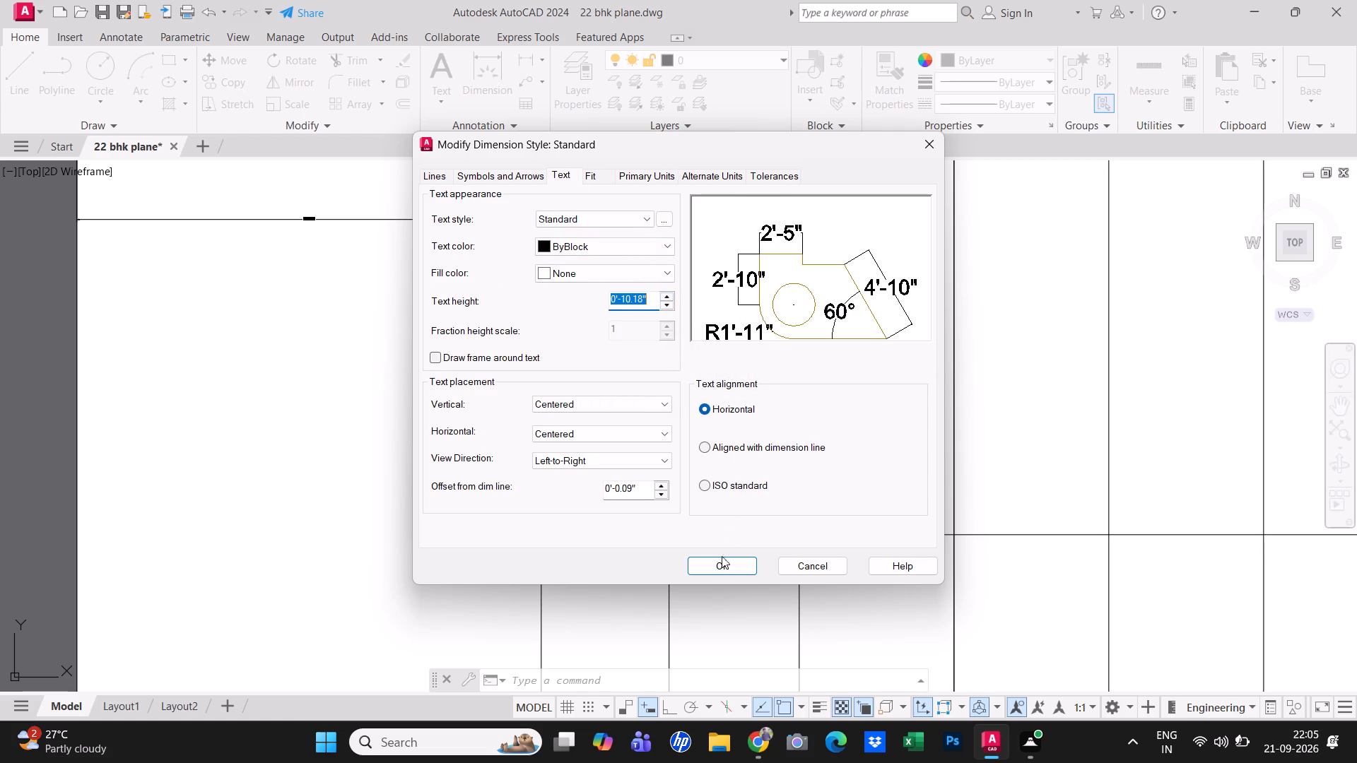
left_click(723, 560)
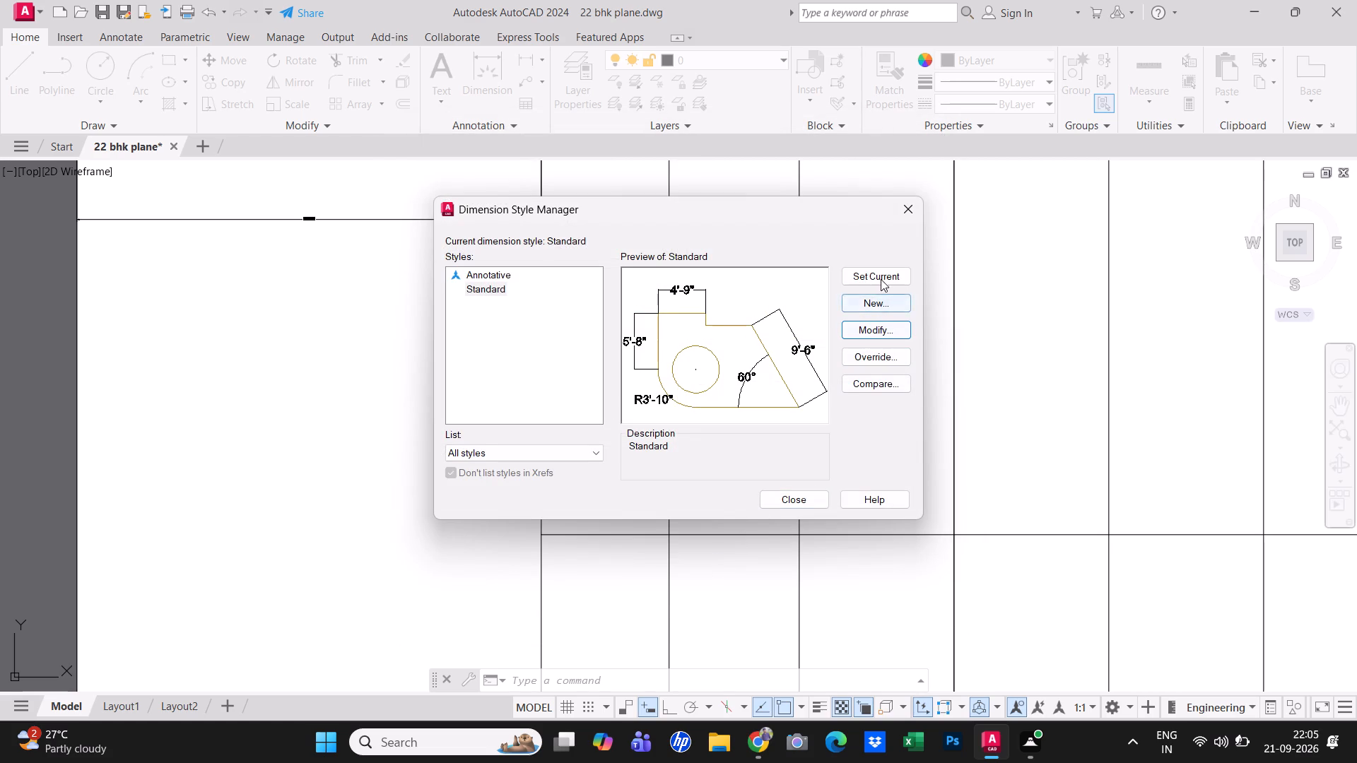
left_click(881, 277)
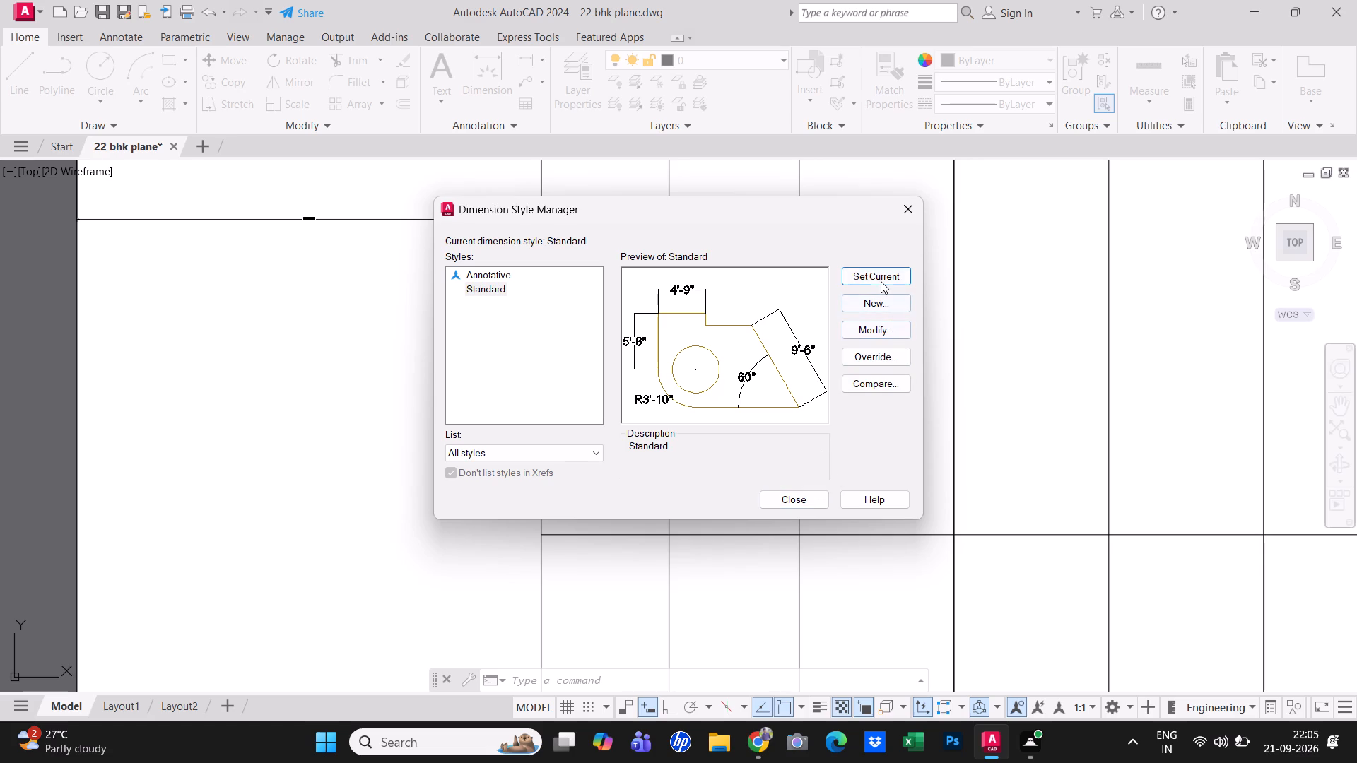
left_click(881, 281)
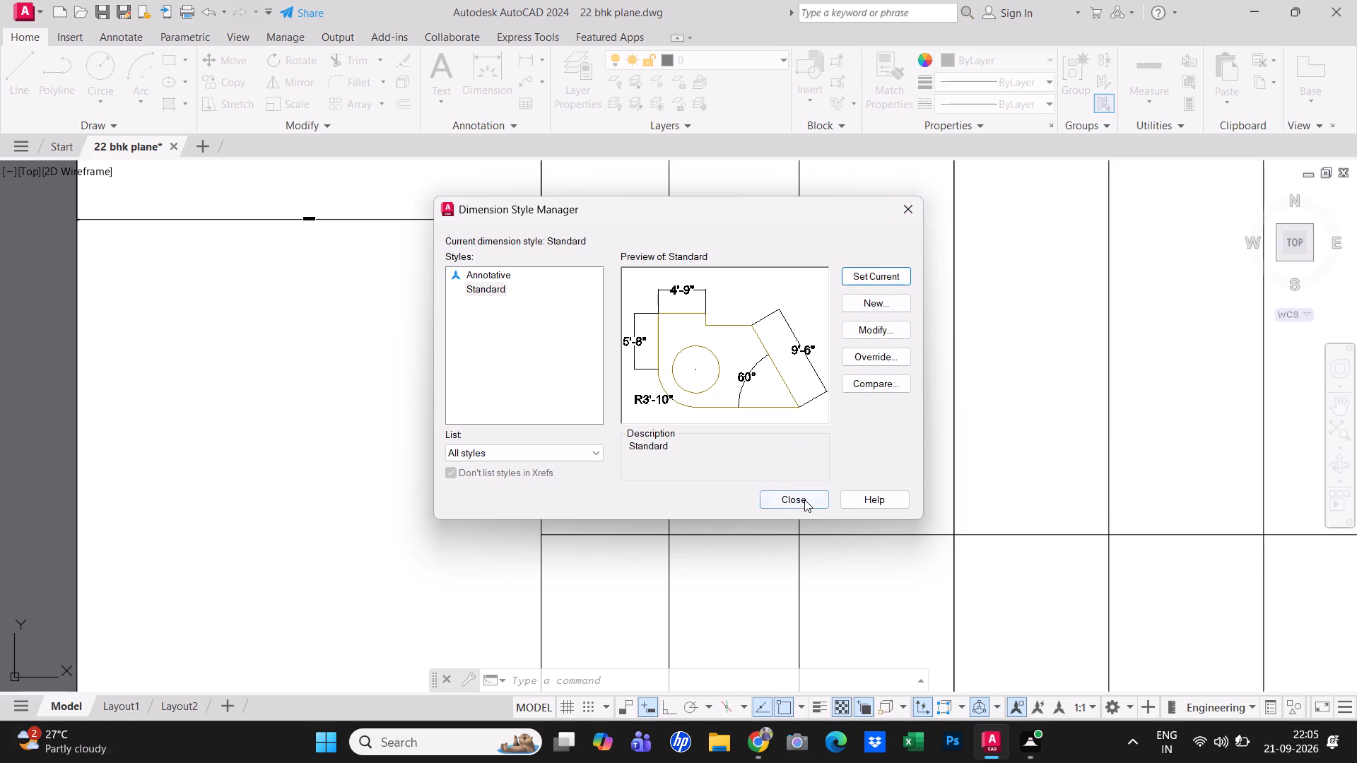
left_click(804, 499)
Dimension the stair flight from its first to its last tread line along the north wall, in line with the landing dimension.
scroll(389, 319, "down", 1)
scroll(389, 320, "up", 1)
scroll(389, 320, "down", 1)
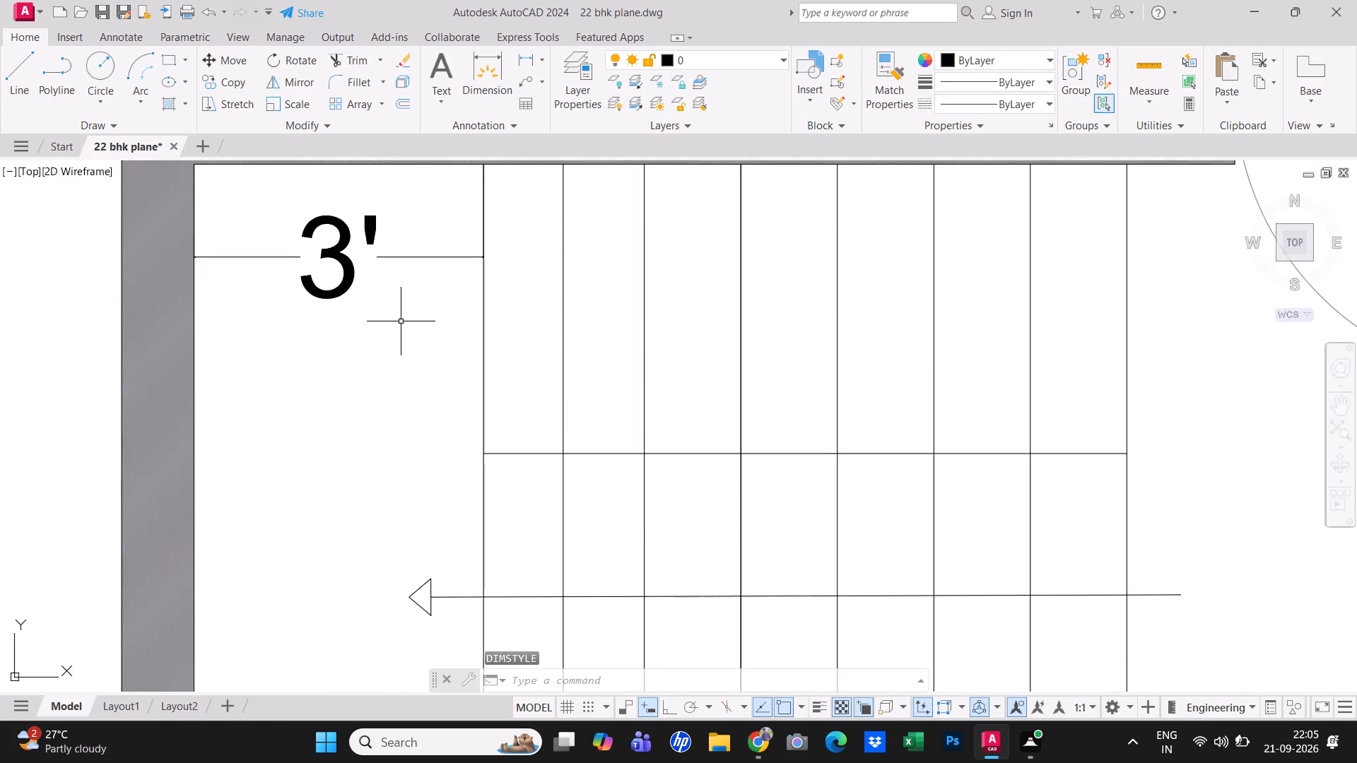
scroll(405, 324, "down", 2)
middle_click_drag(410, 354, 416, 319)
key("Escape")
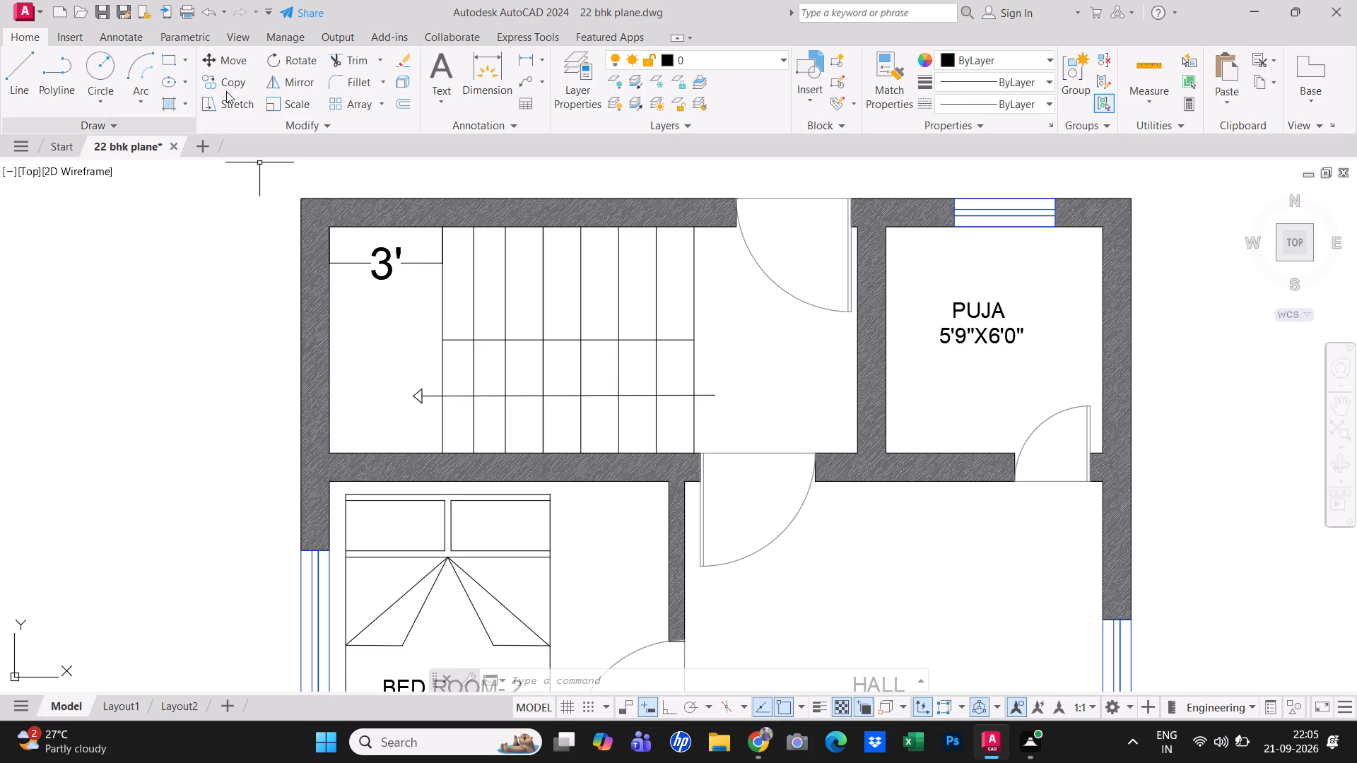
left_click(467, 67)
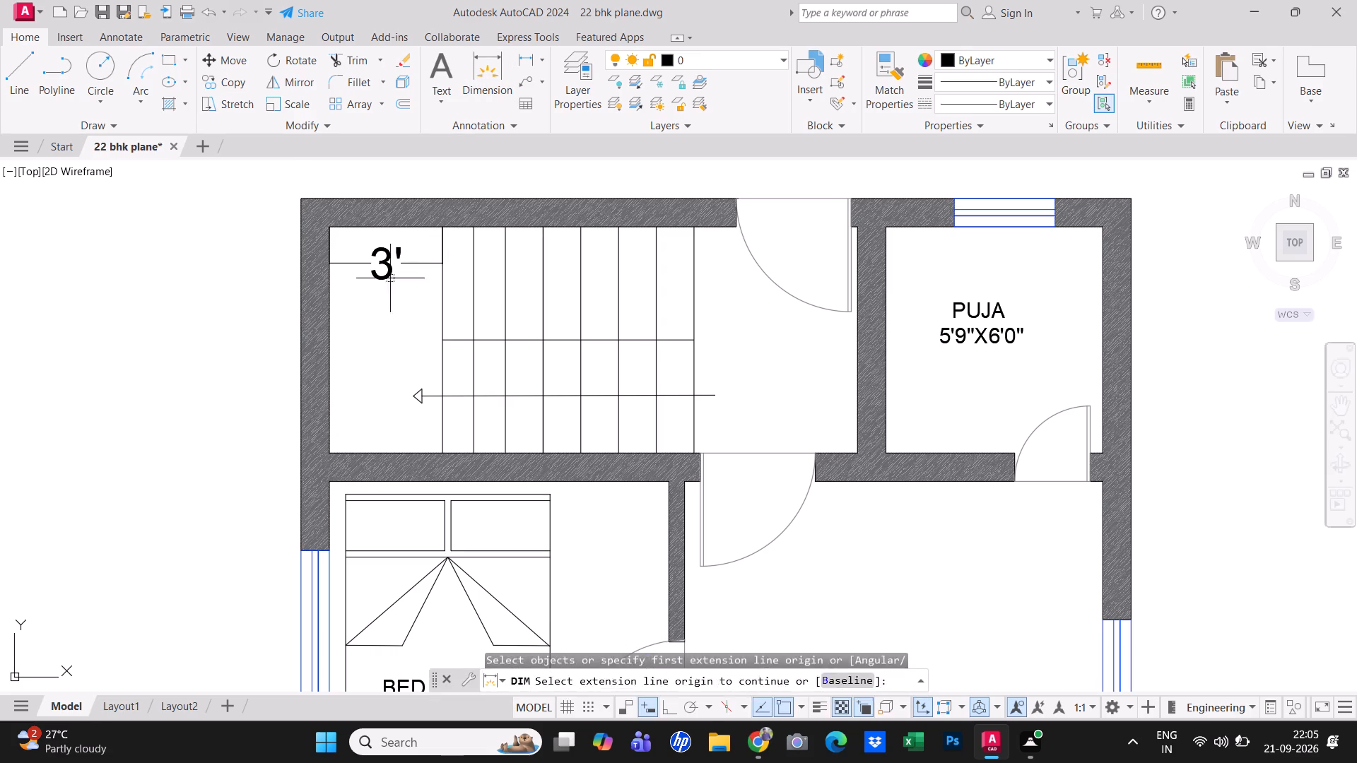
left_click(447, 224)
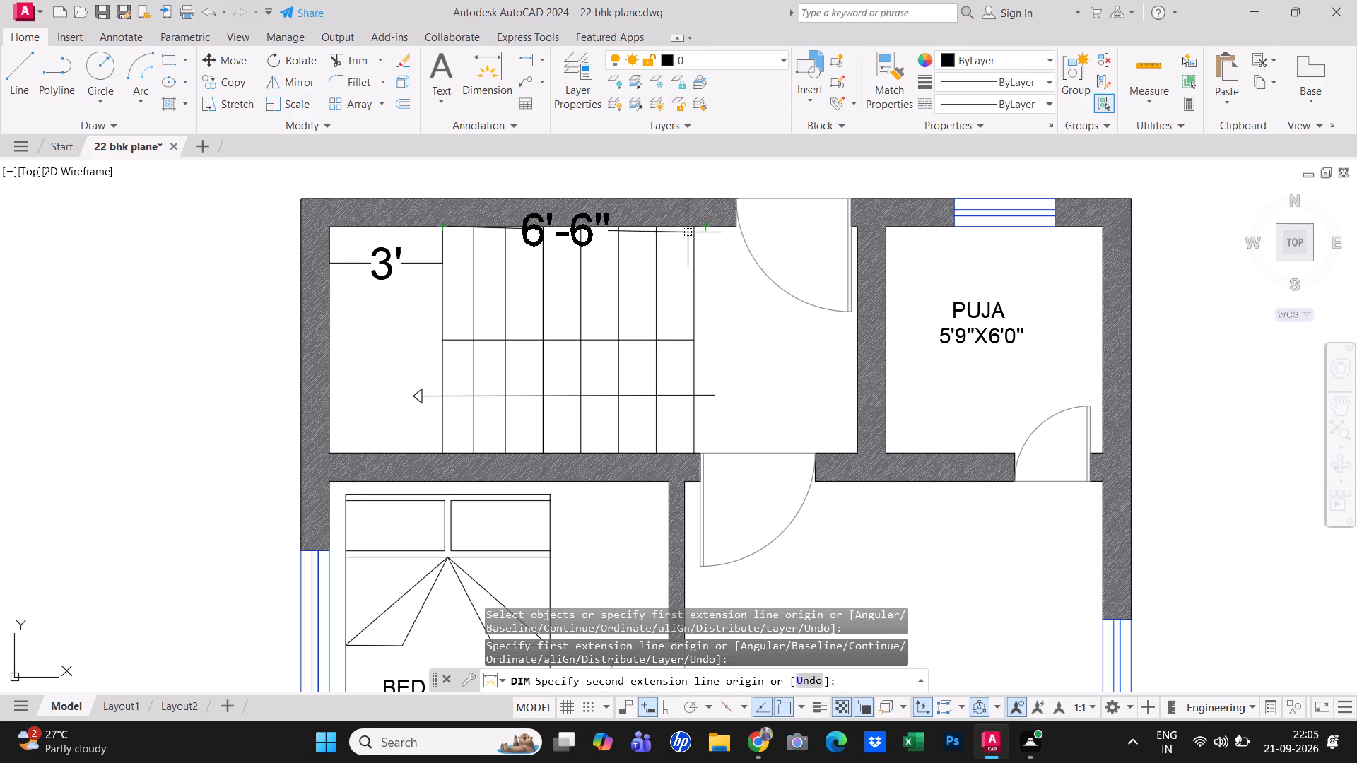
left_click(692, 230)
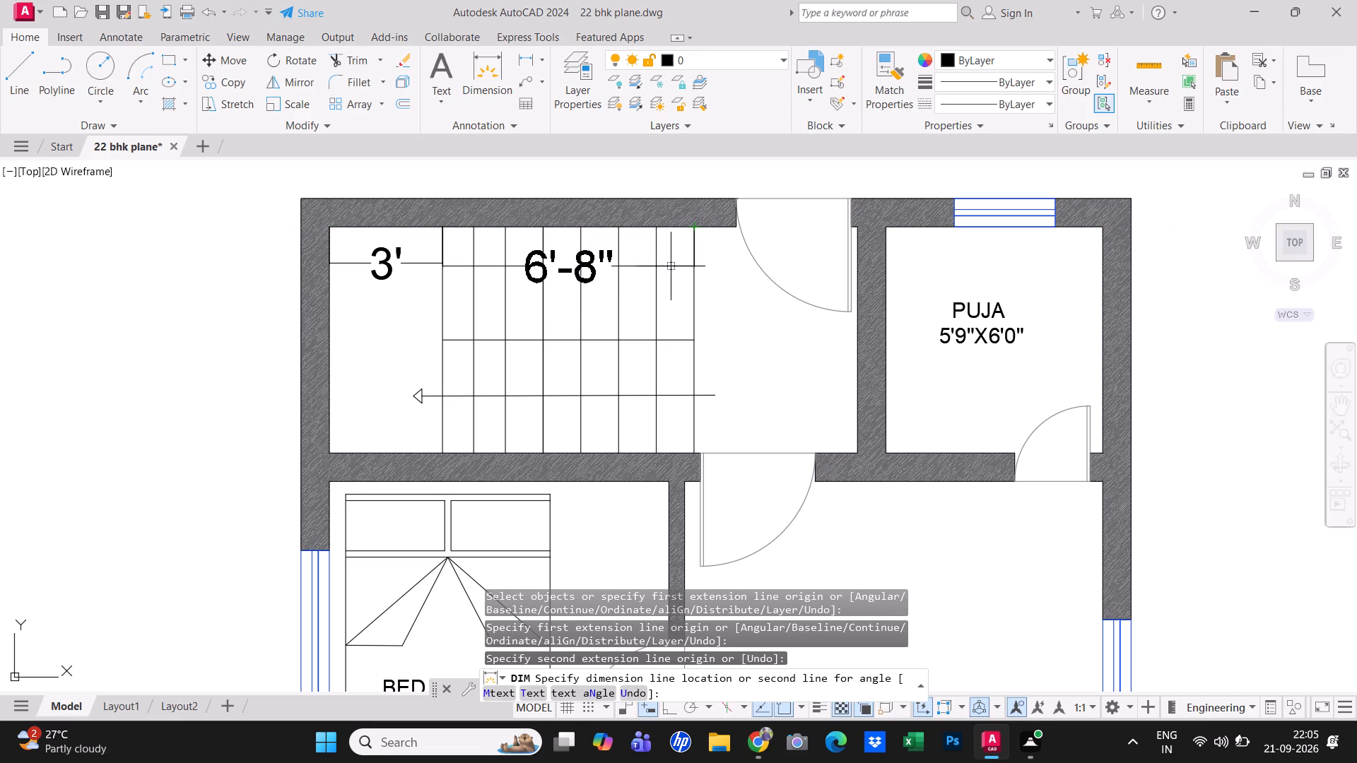
left_click(670, 264)
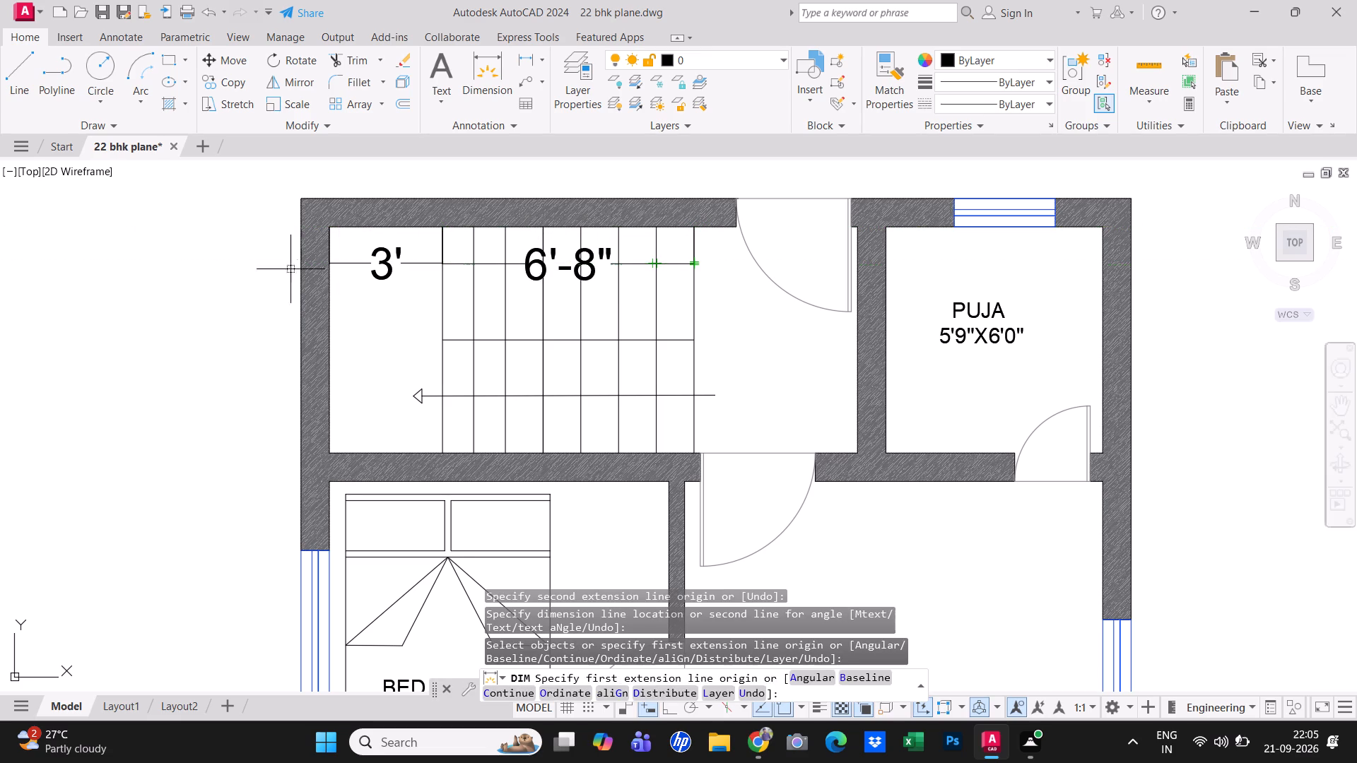
Dimension the staircase room's inner depth between its northwest and southwest corners, placing the dimension just inside the west wall.
left_click(332, 230)
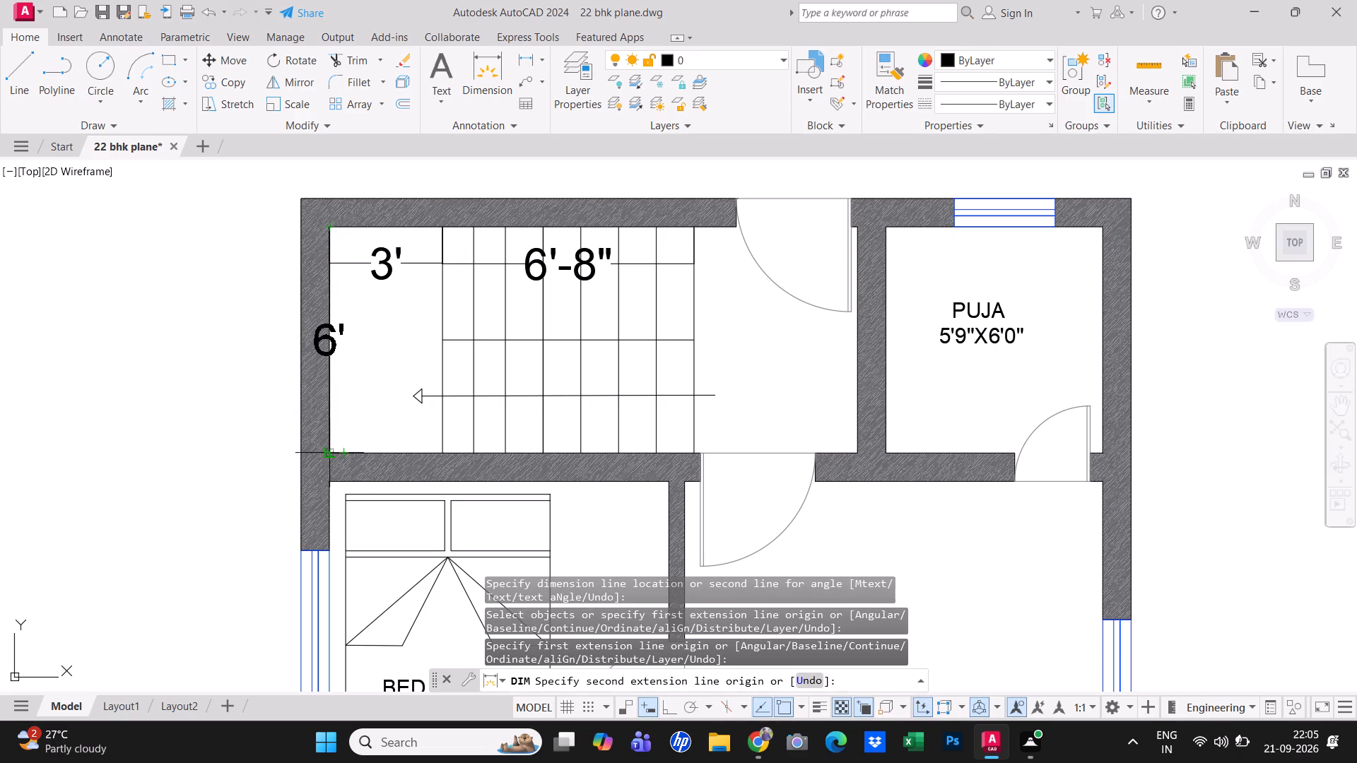
left_click(332, 451)
left_click(360, 437)
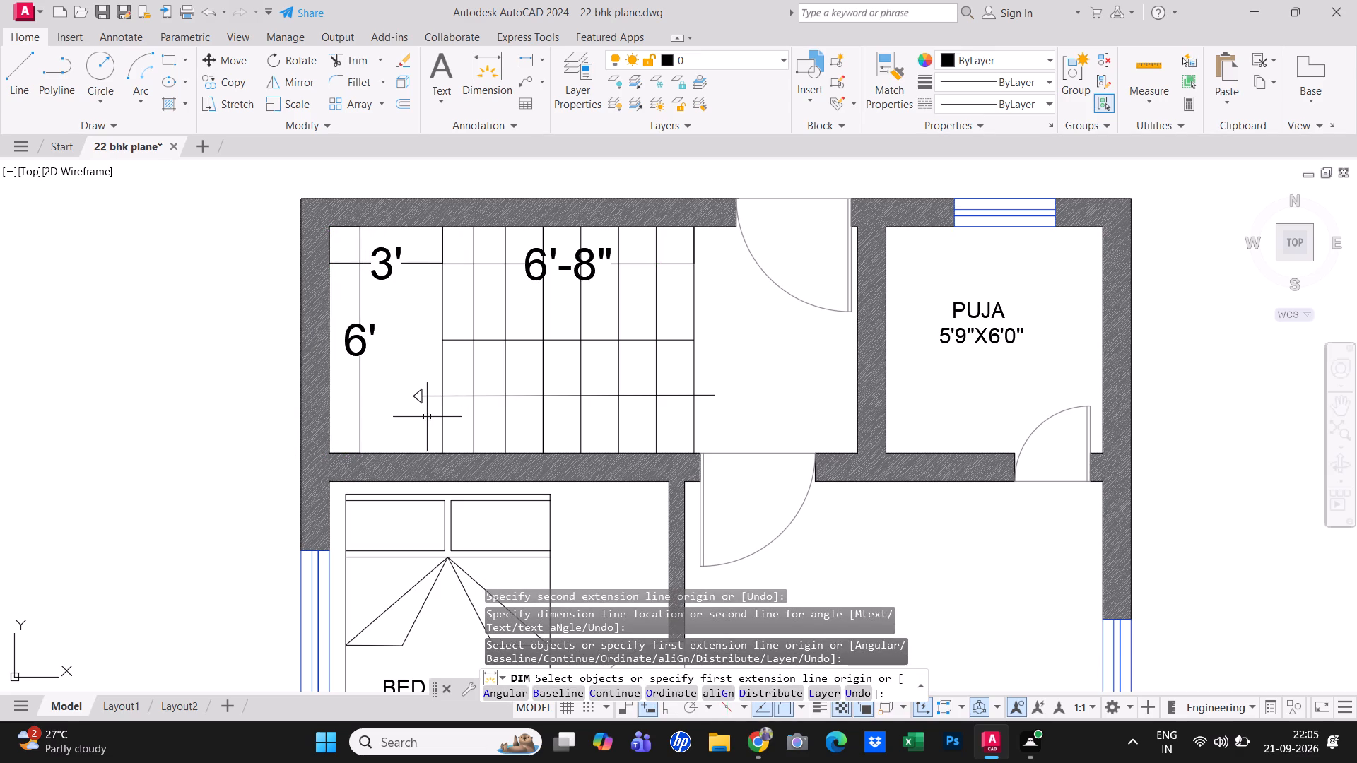
key("Escape")
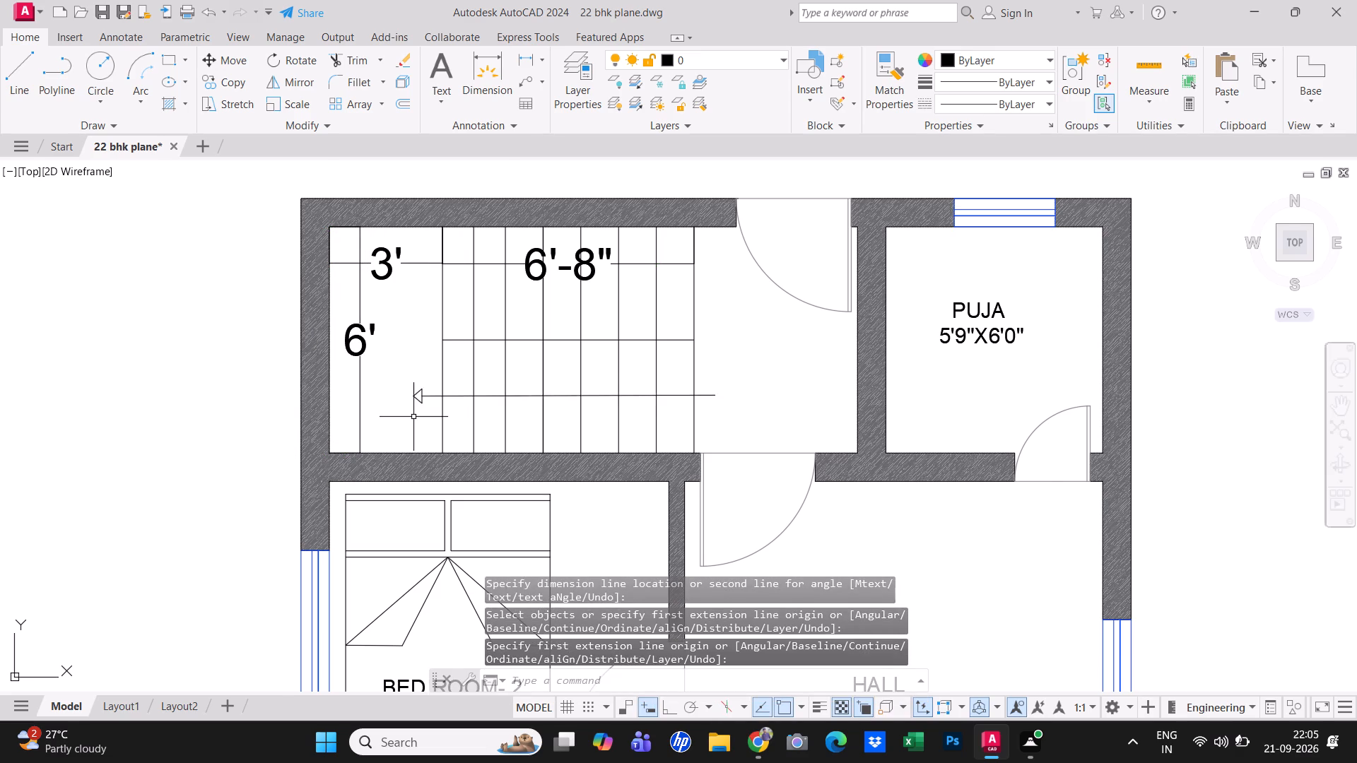
Hatch the inside of the stair direction arrowhead with the ANSI31 pattern.
scroll(413, 417, "up", 1)
key("Escape")
key("Escape")
key("h")
key("space")
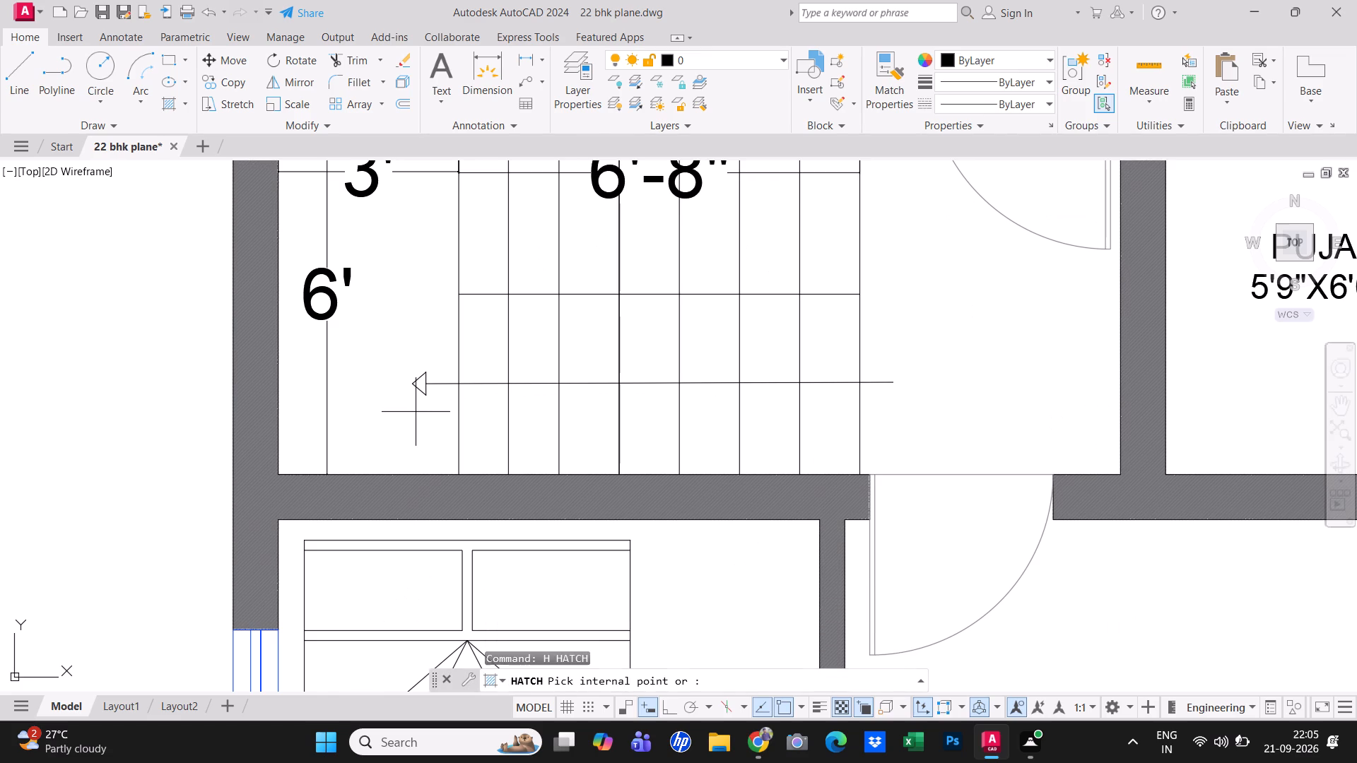
left_click(420, 379)
key("Escape")
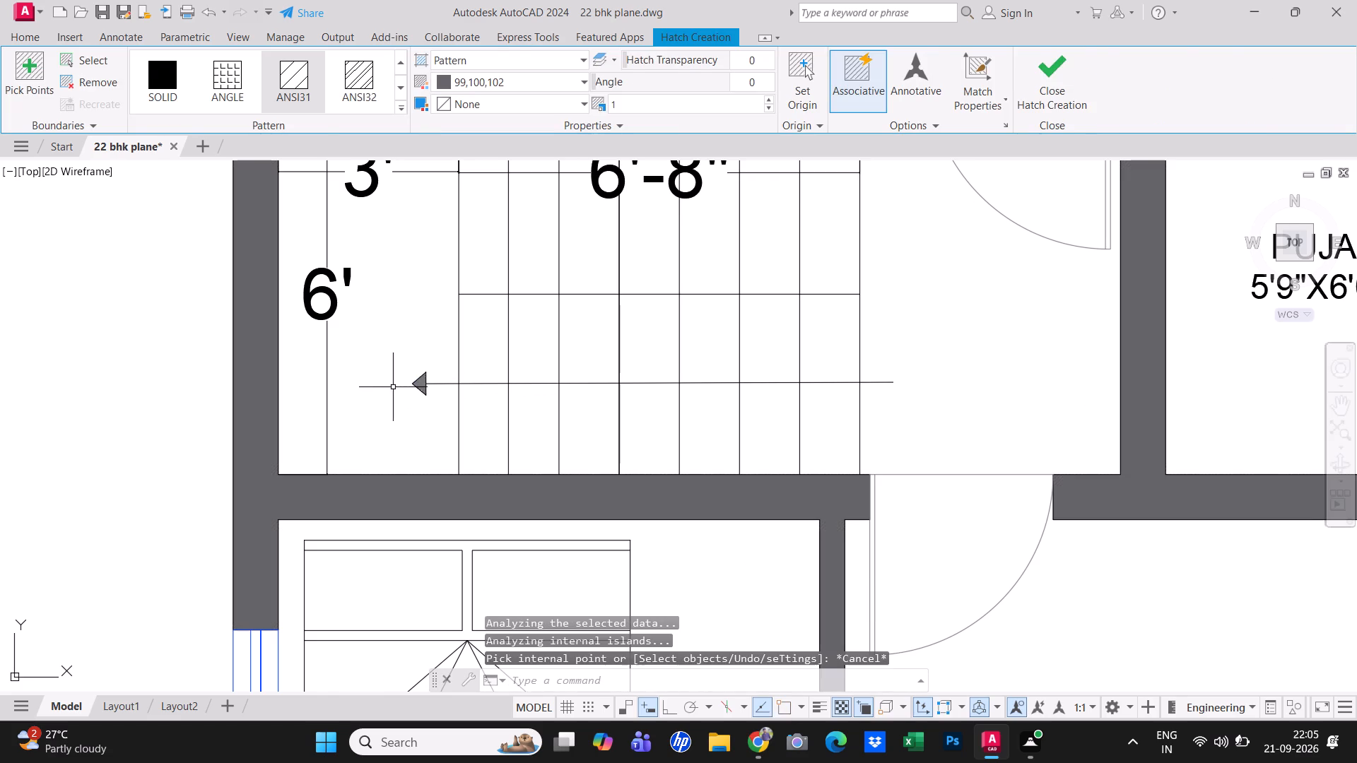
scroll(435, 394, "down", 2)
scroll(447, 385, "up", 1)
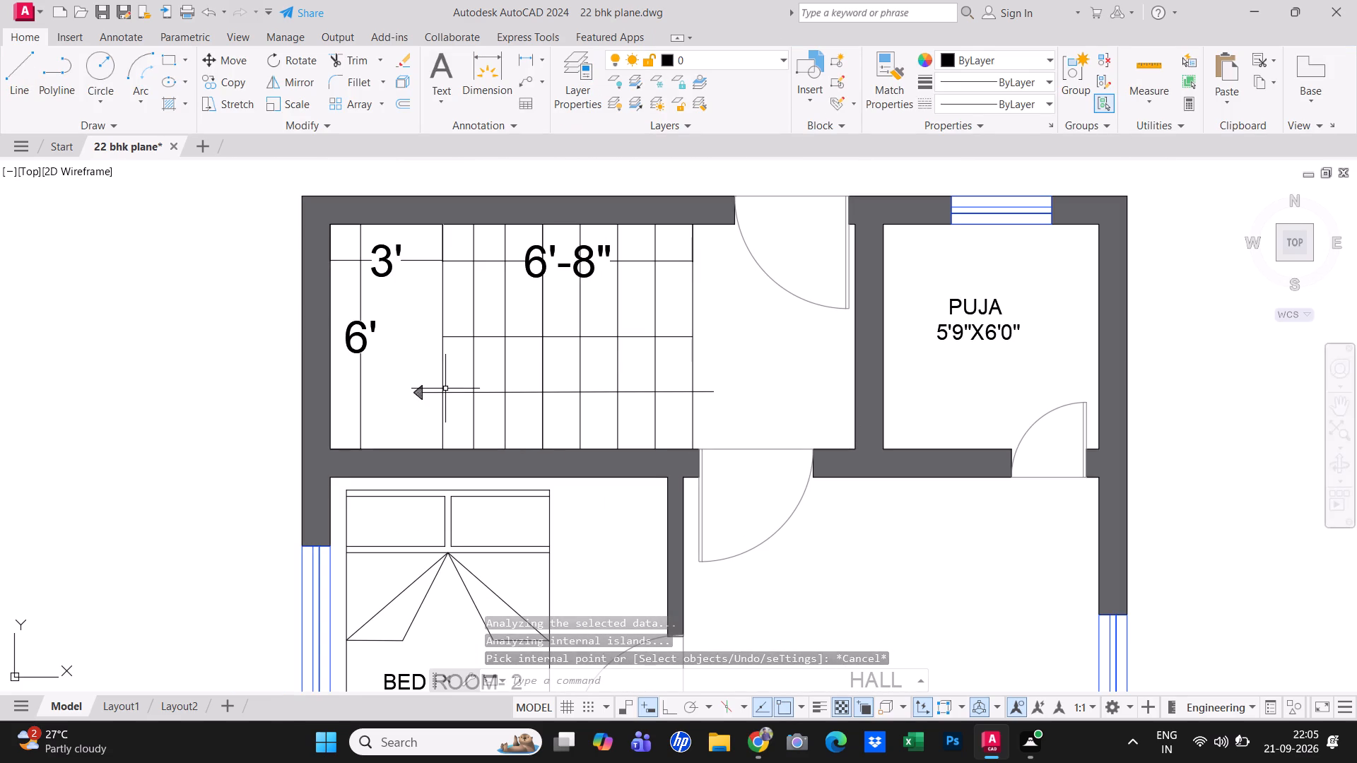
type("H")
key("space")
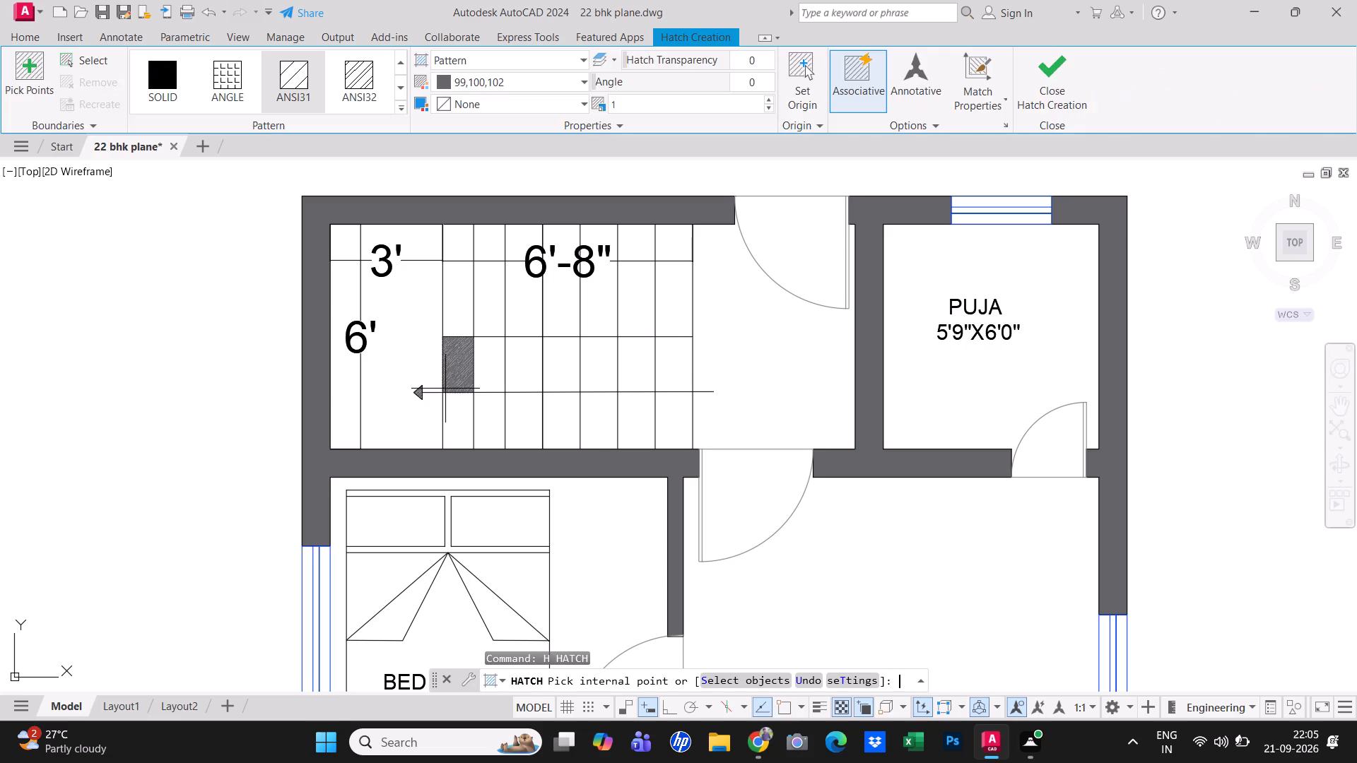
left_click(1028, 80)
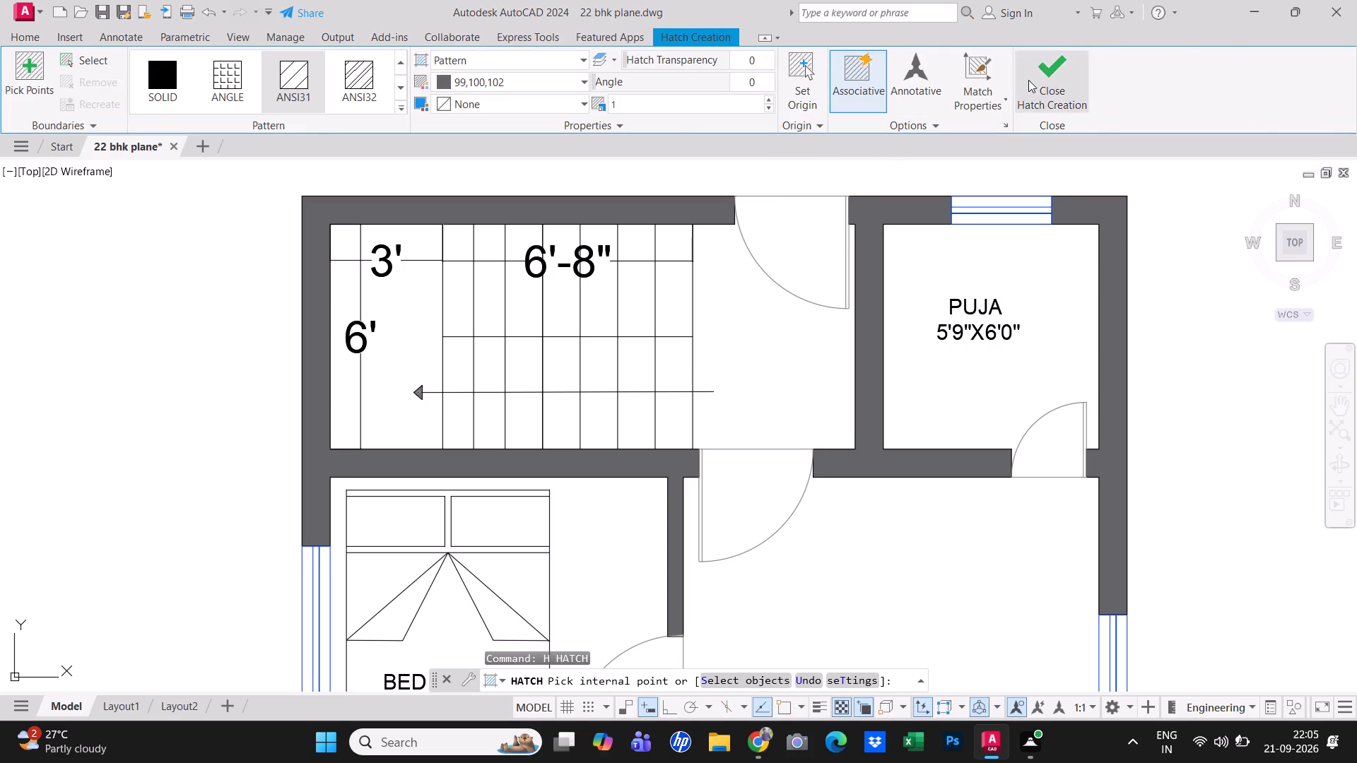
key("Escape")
Save the drawing.
scroll(571, 389, "down", 2)
middle_click_drag(686, 407, 679, 357)
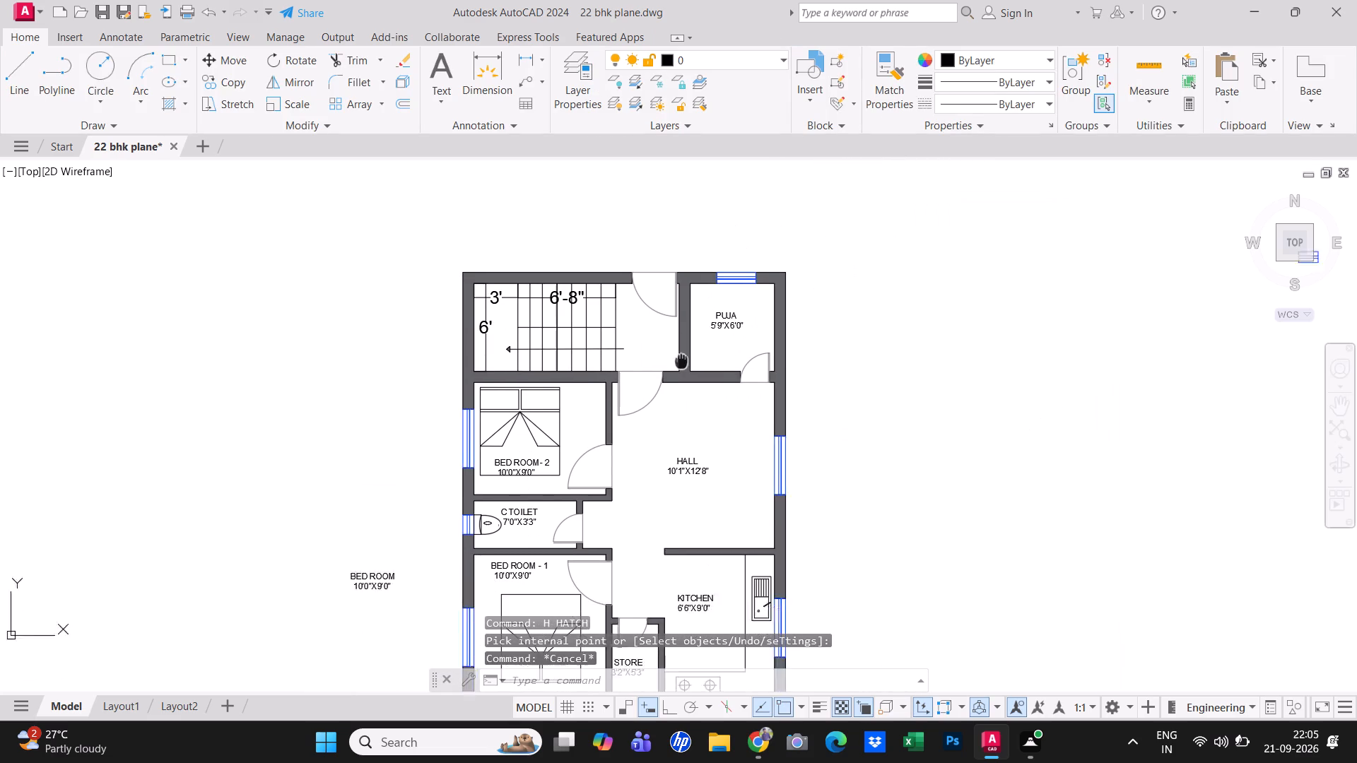
middle_click_drag(679, 357, 648, 269)
key("ctrl+s")
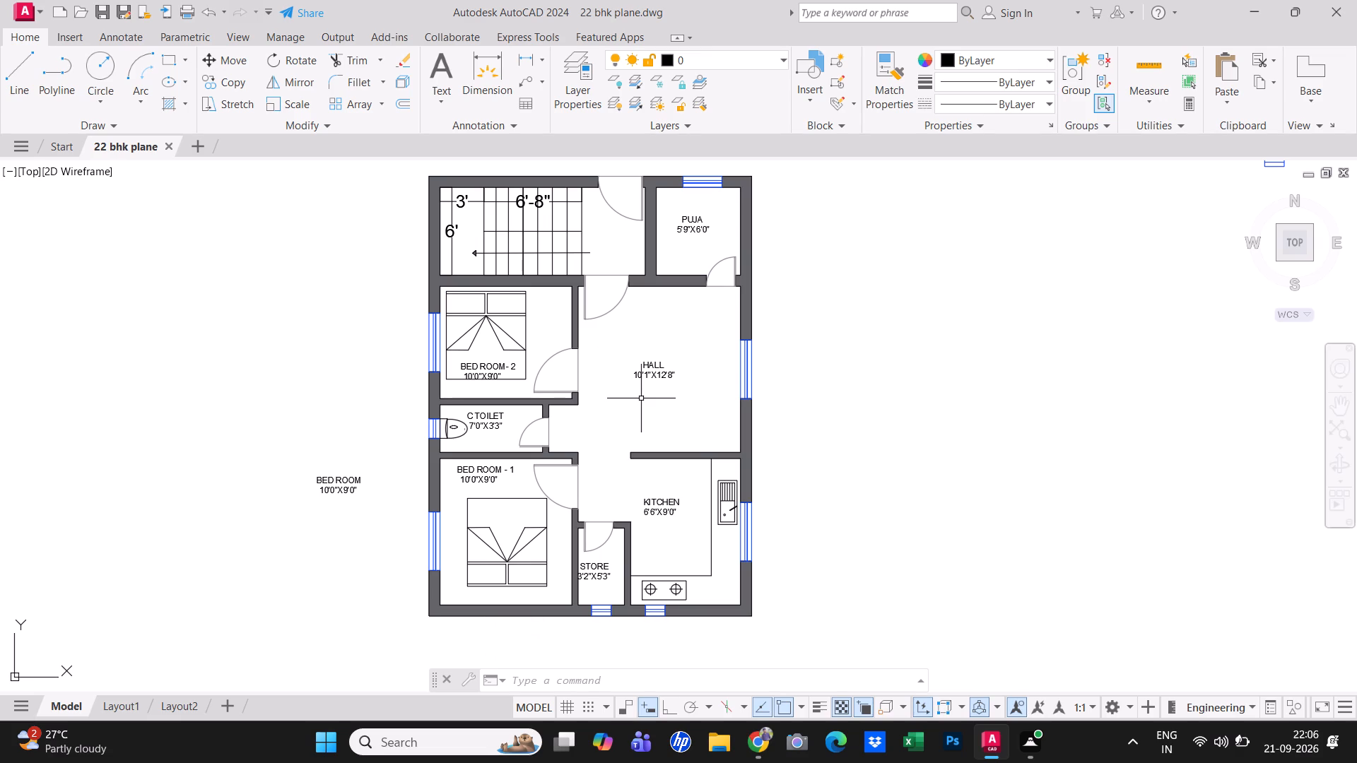
Delete the stray BED ROOM 10'0"X9'0" label lying outside the plan, west of the house.
middle_click_drag(693, 222, 685, 283)
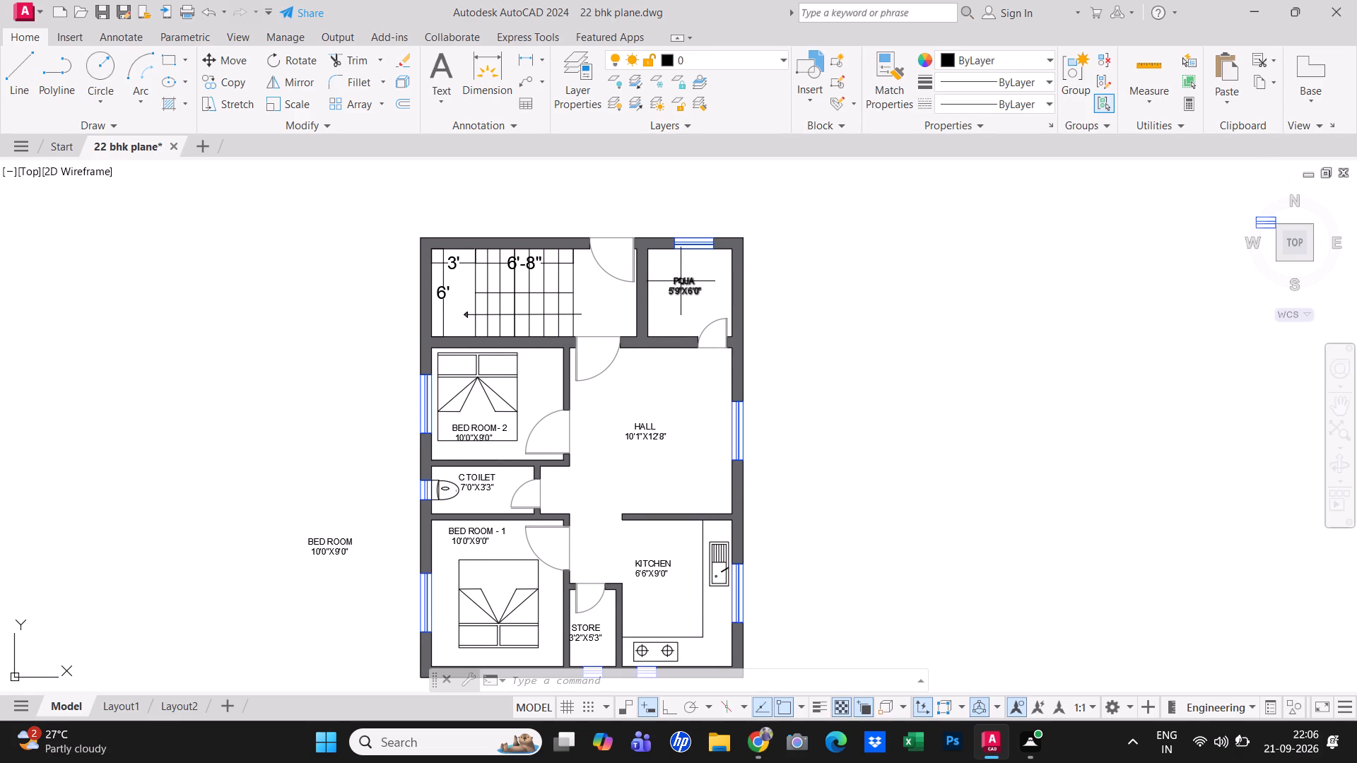
middle_click_drag(438, 420, 435, 372)
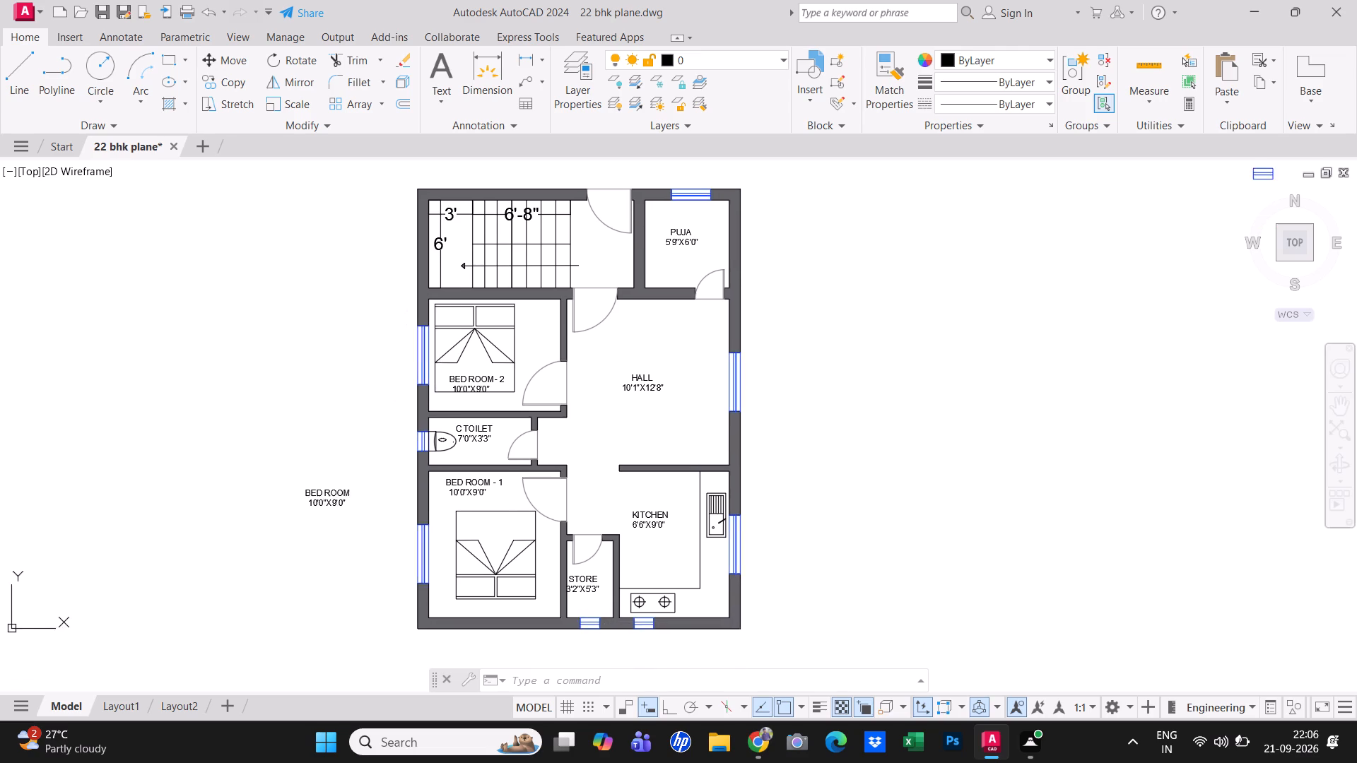
middle_click_drag(435, 372, 413, 367)
left_click(363, 516)
left_click(246, 449)
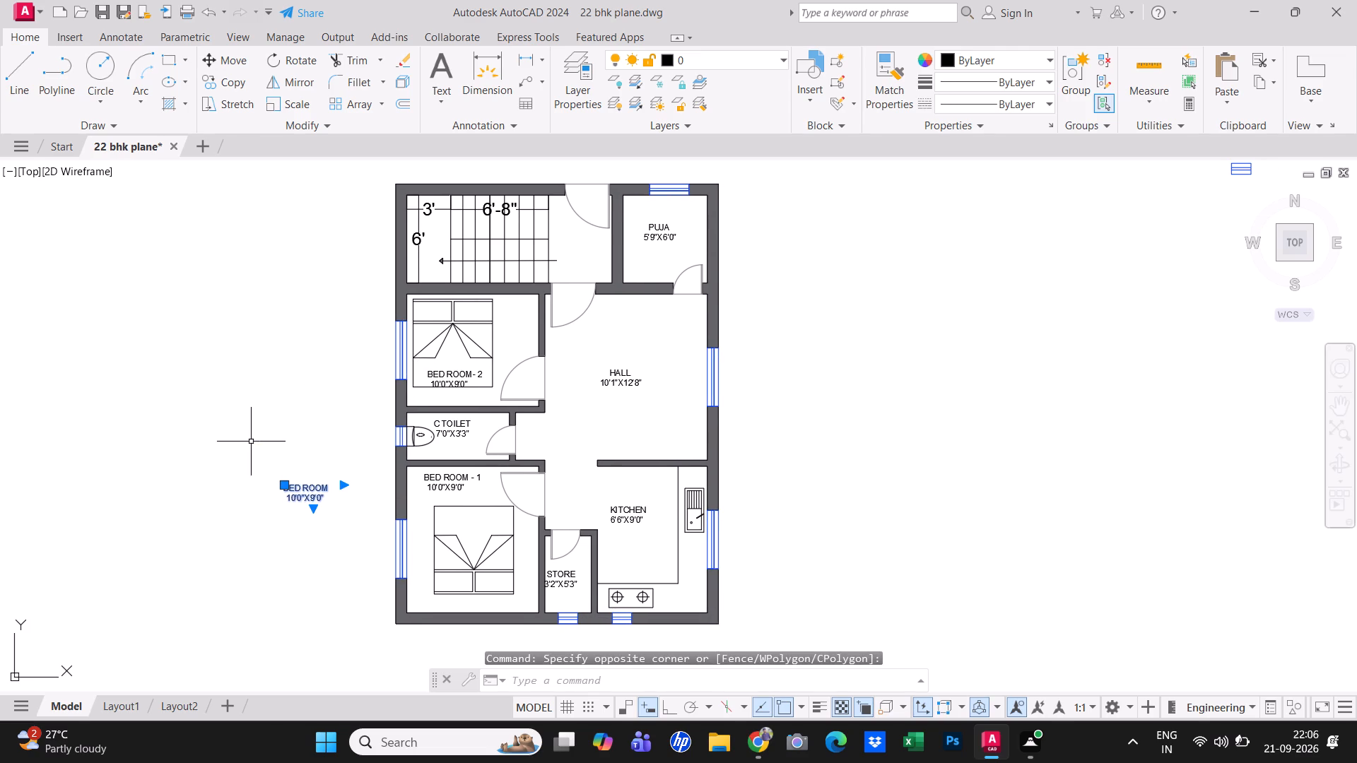
key("BackSpace")
key("Delete")
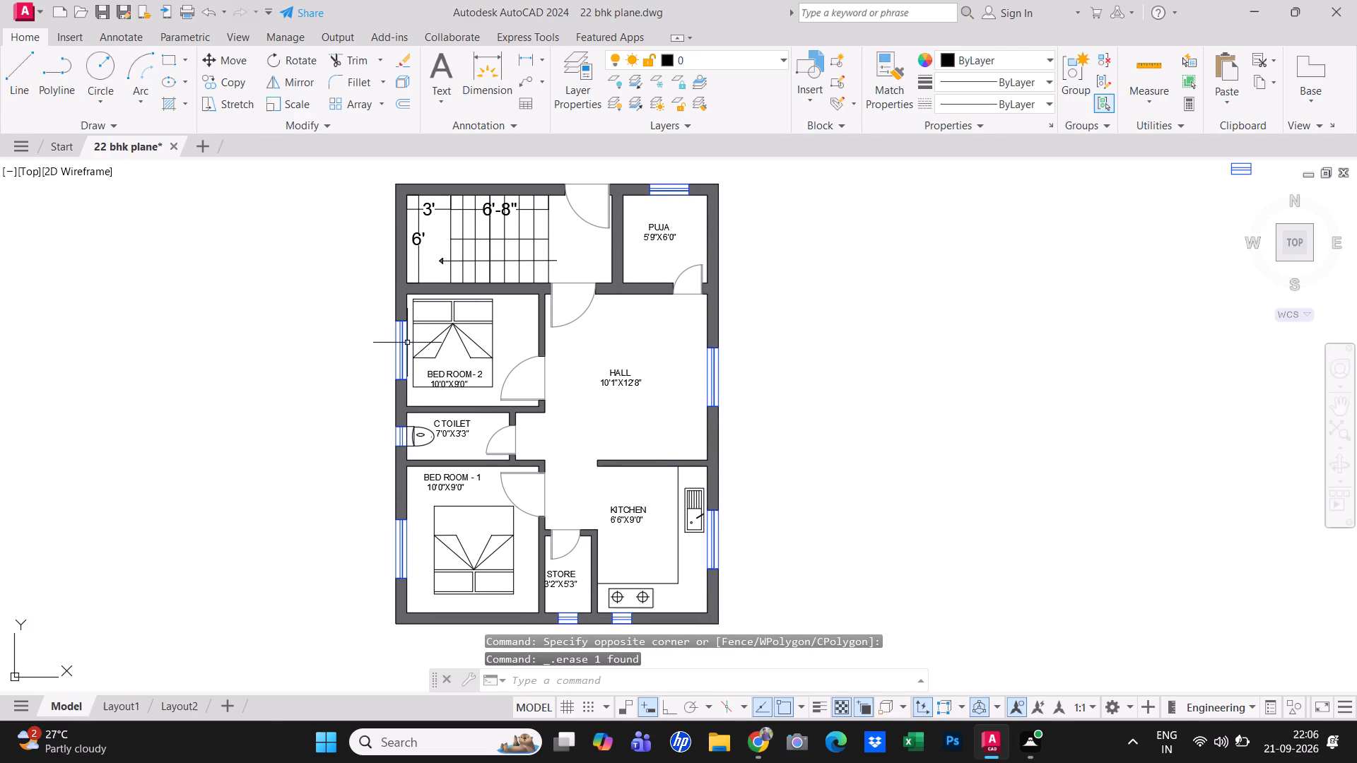
Save the drawing.
key("ctrl+s")
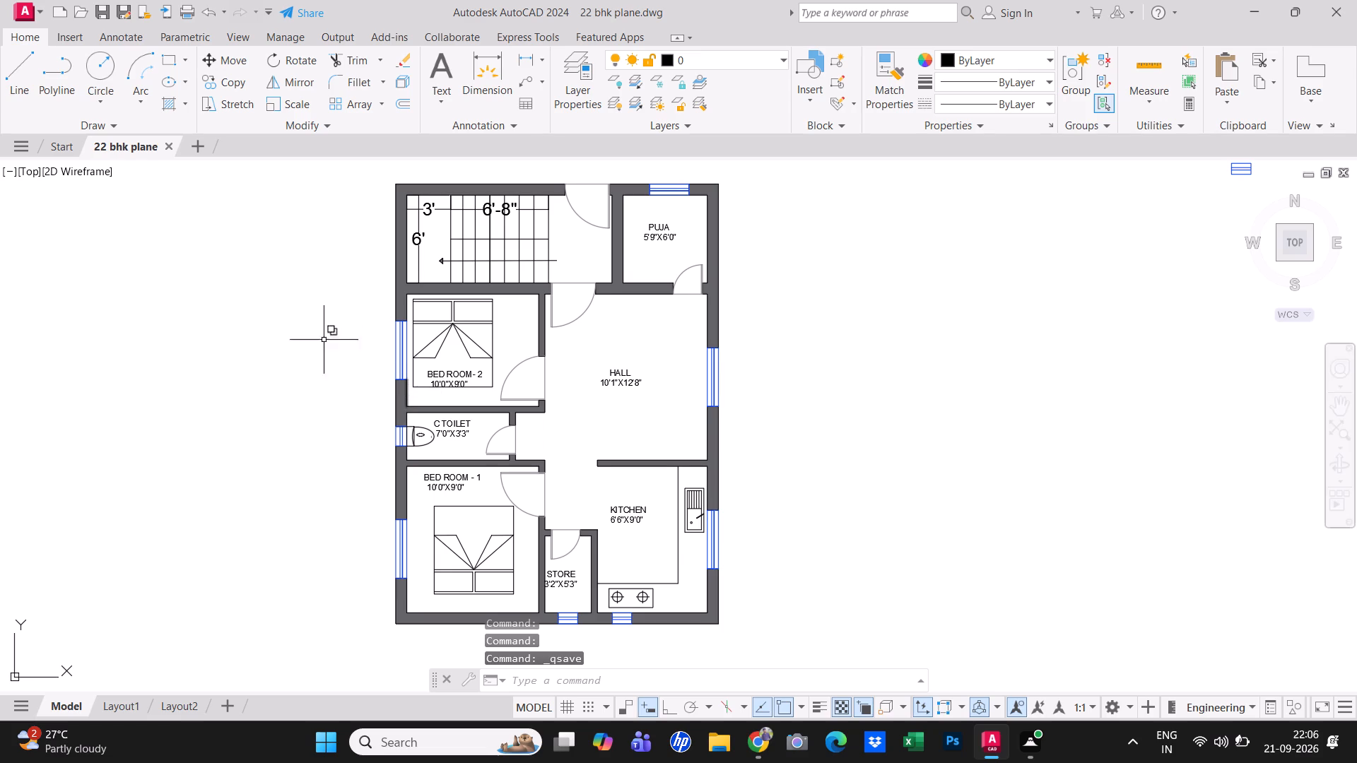
Dimension the house's overall length between its outer northwest and southwest corners, placing the dimension outside the west wall.
key("Escape")
left_click(488, 74)
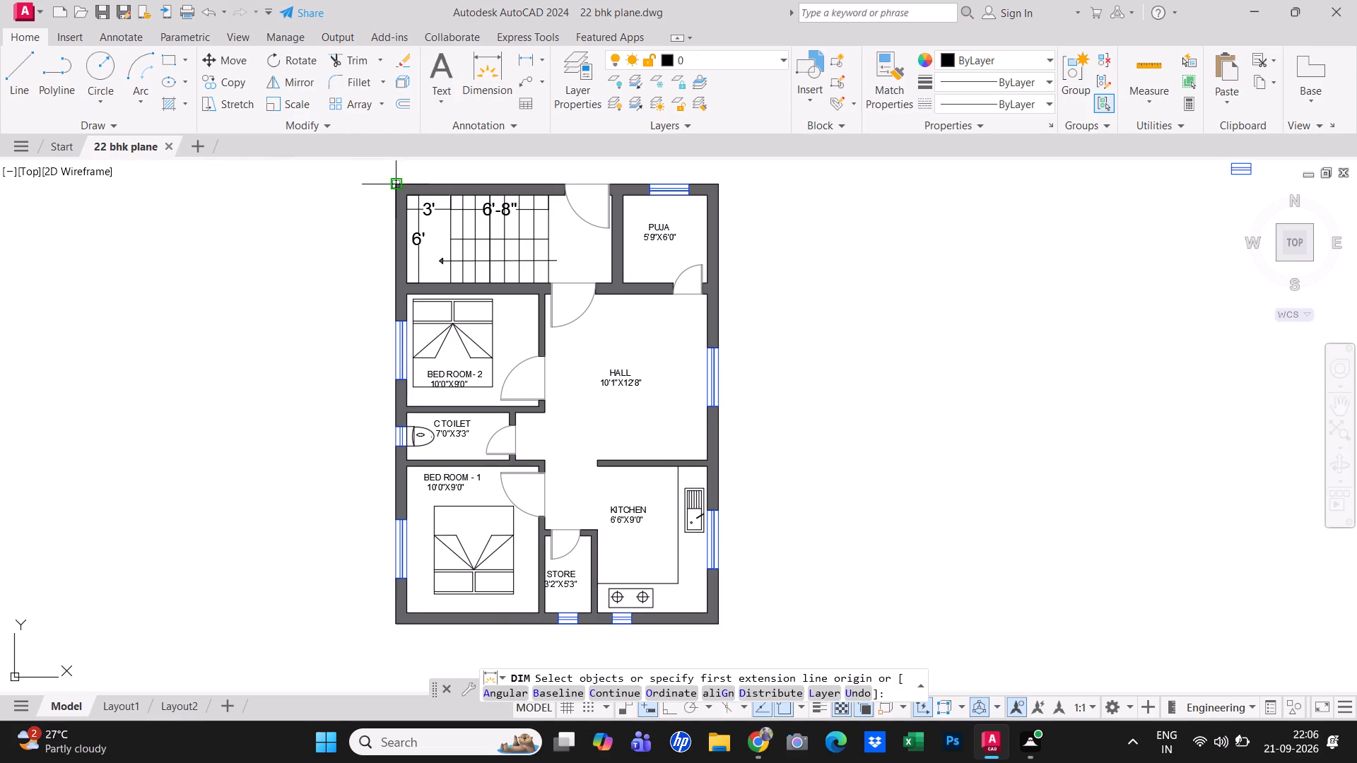
left_click(398, 189)
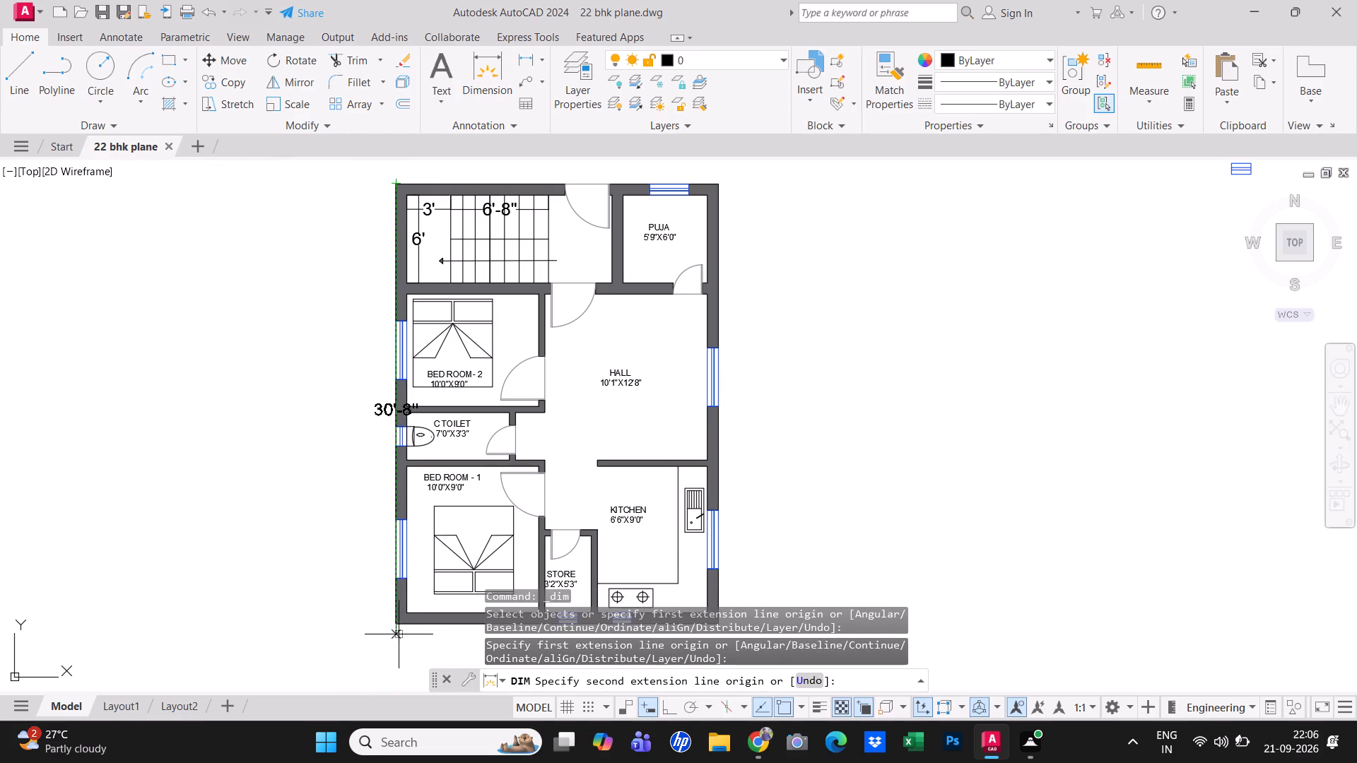
left_click(394, 627)
left_click(348, 613)
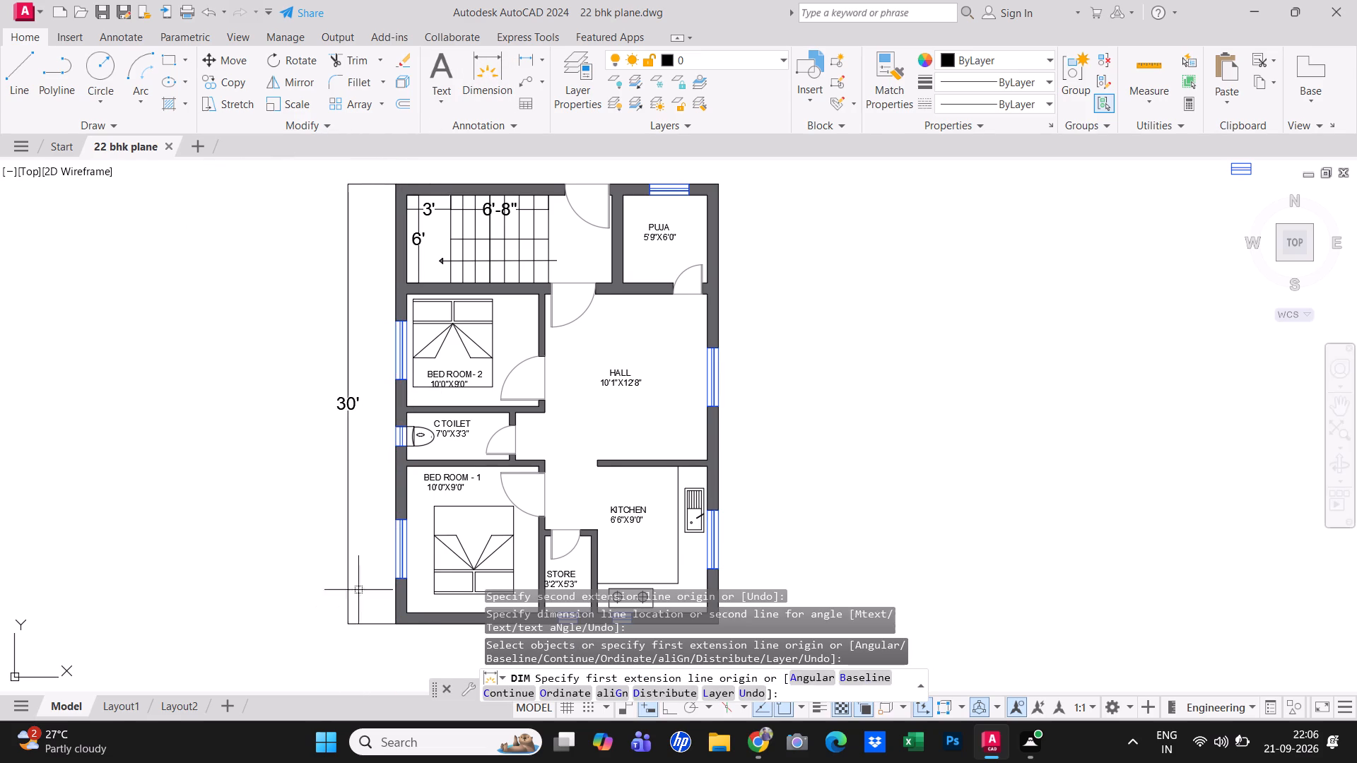
Dimension the house's overall width between its outer southwest and southeast corners, placing the dimension below the south wall.
scroll(365, 510, "down", 2)
scroll(372, 584, "up", 3)
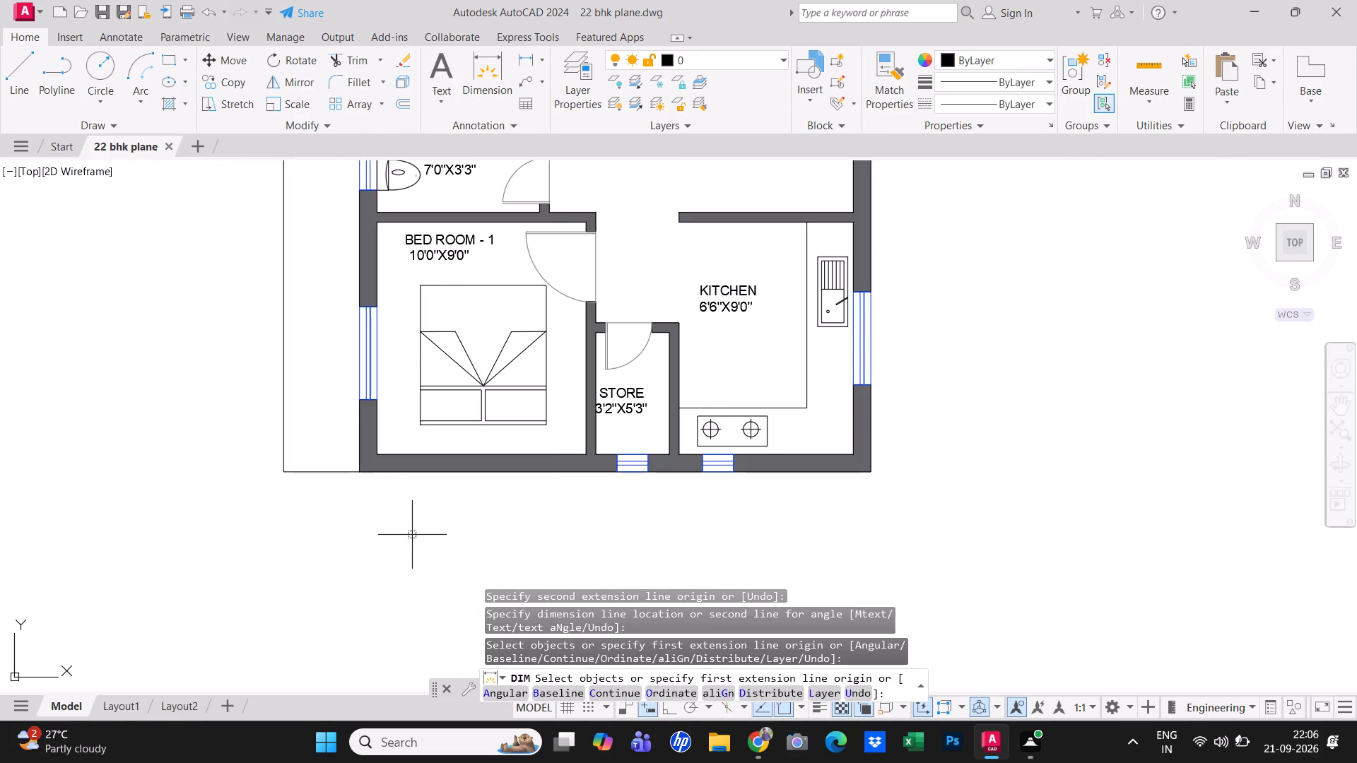
right_click(412, 535)
left_click(502, 225)
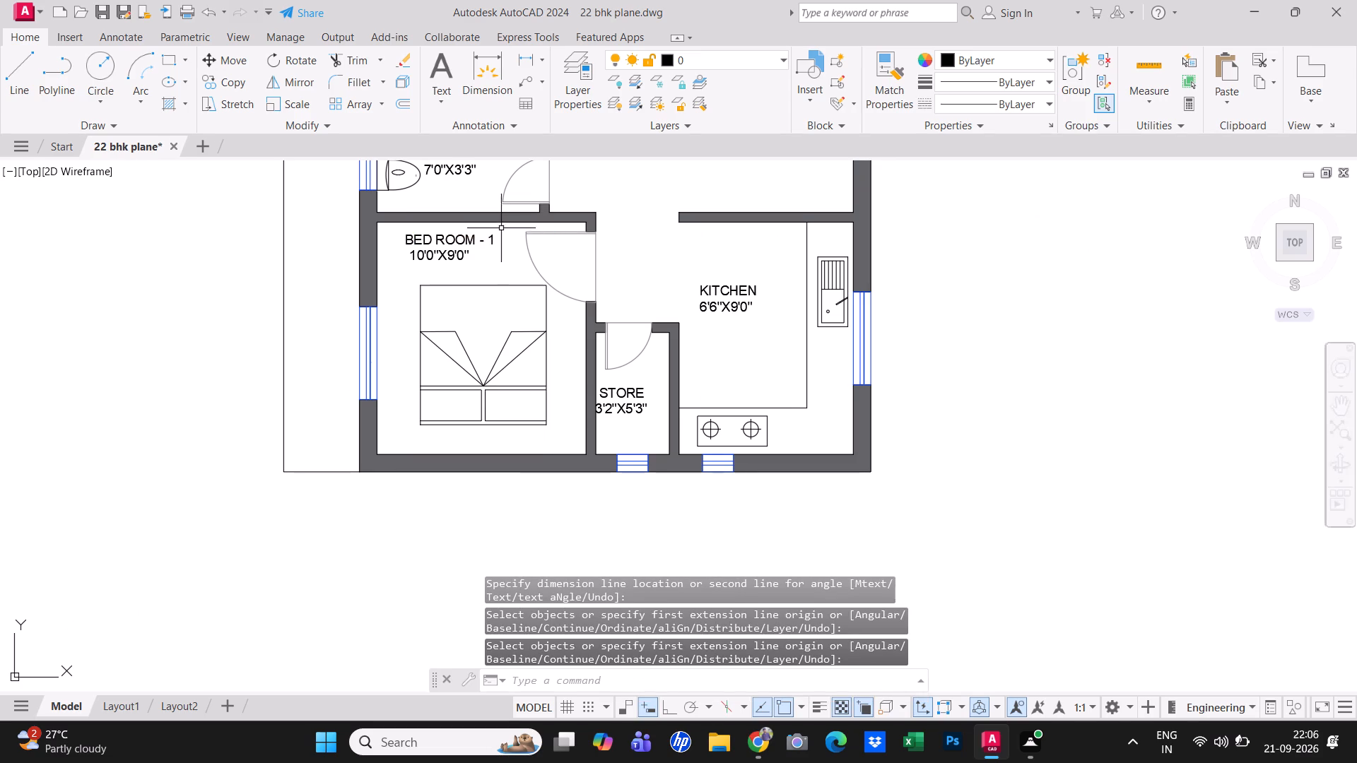
right_click(354, 516)
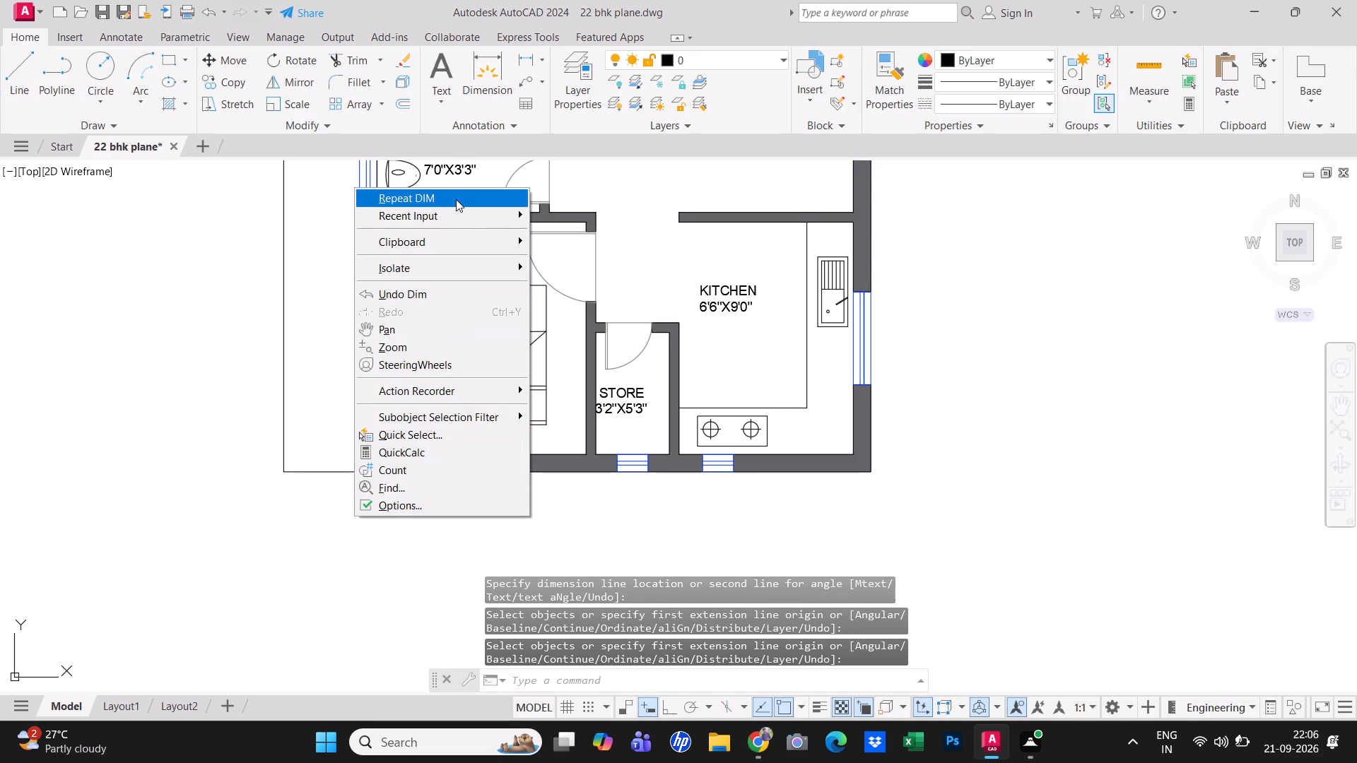
left_click(457, 199)
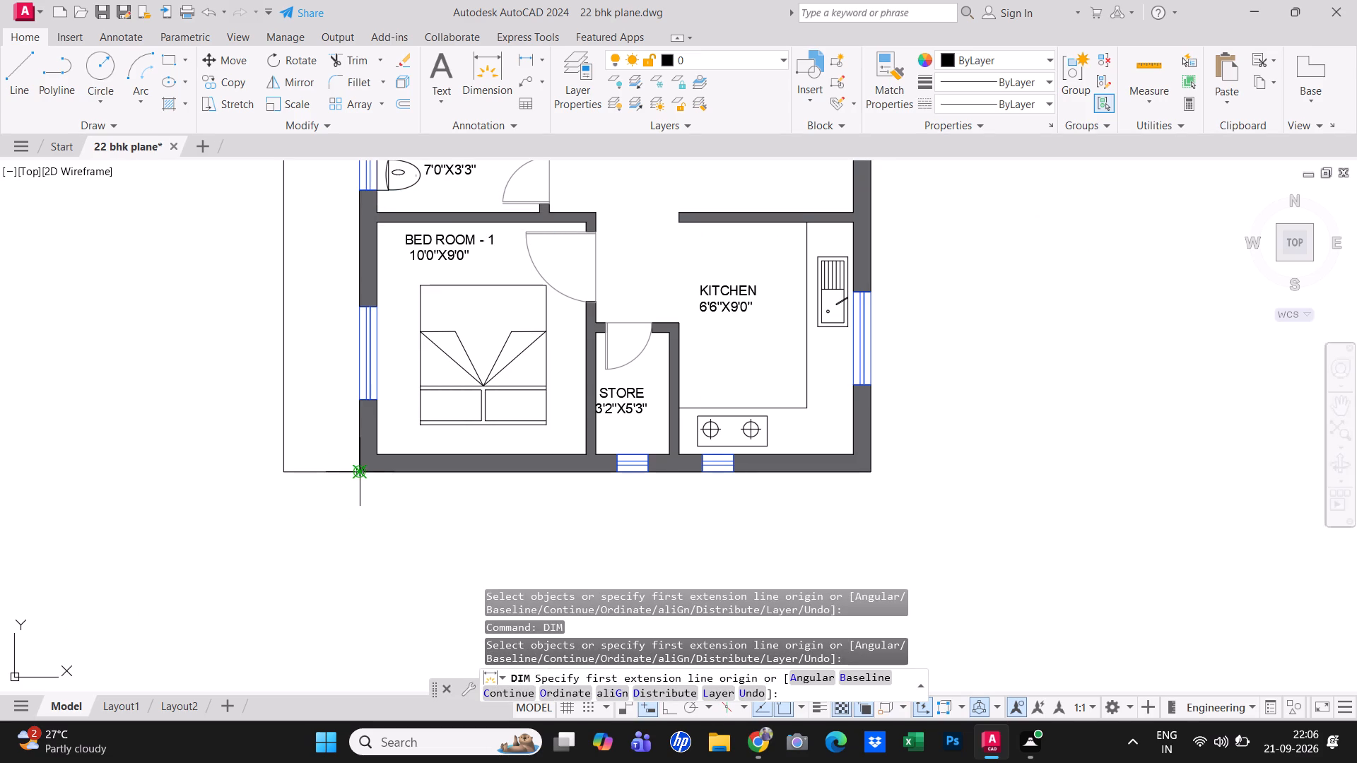
left_click(360, 471)
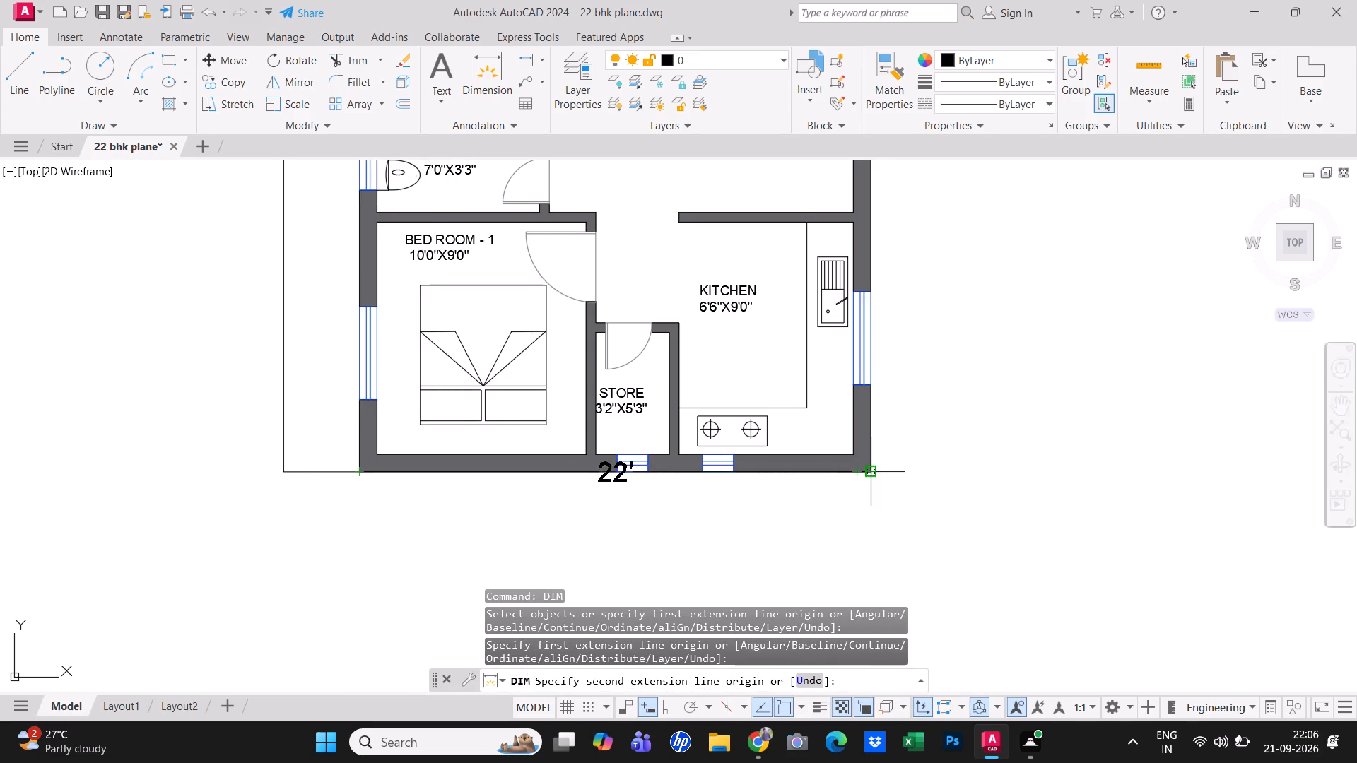
left_click(871, 468)
left_click(865, 514)
key("Escape")
Save the drawing.
scroll(806, 545, "down", 3)
scroll(857, 514, "up", 1)
middle_click_drag(856, 511, 771, 463)
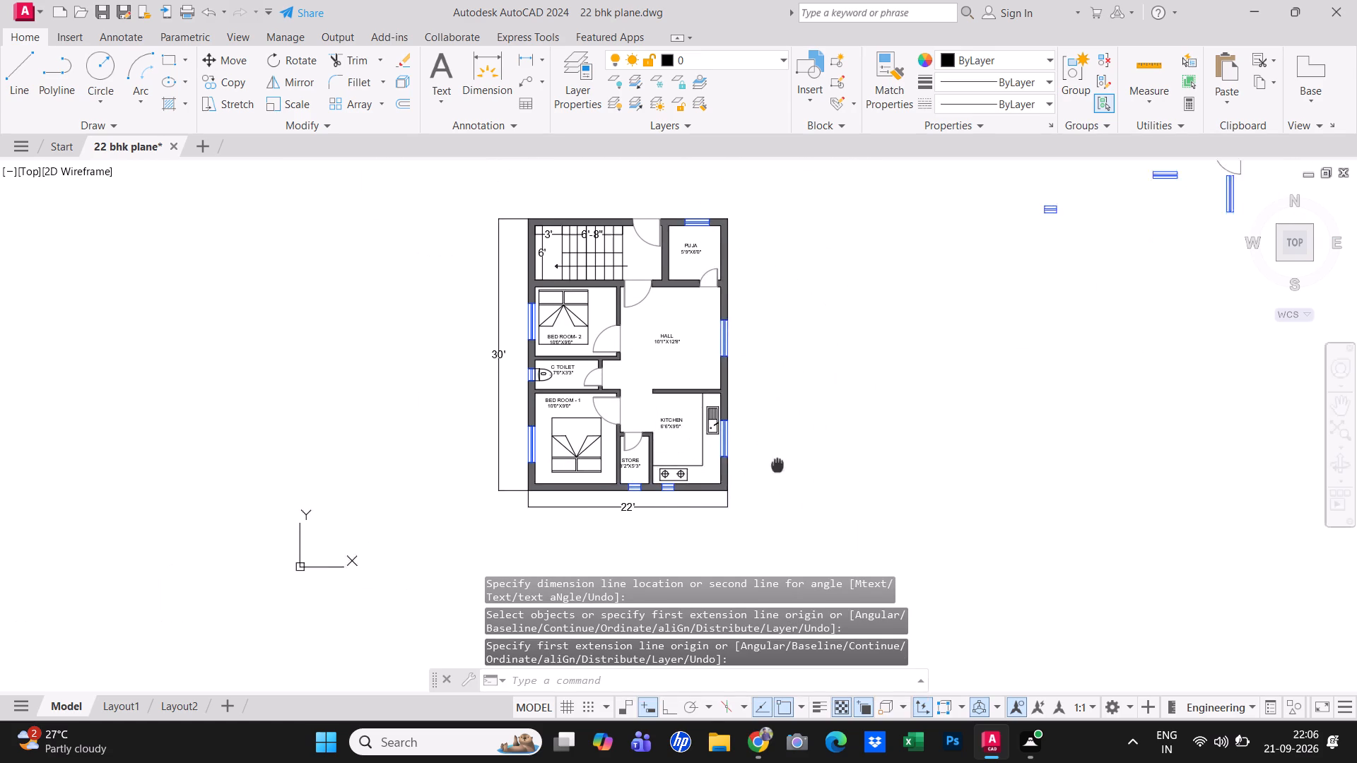
middle_click_drag(771, 463, 754, 462)
middle_click(753, 463)
key("Escape")
key("ctrl+s")
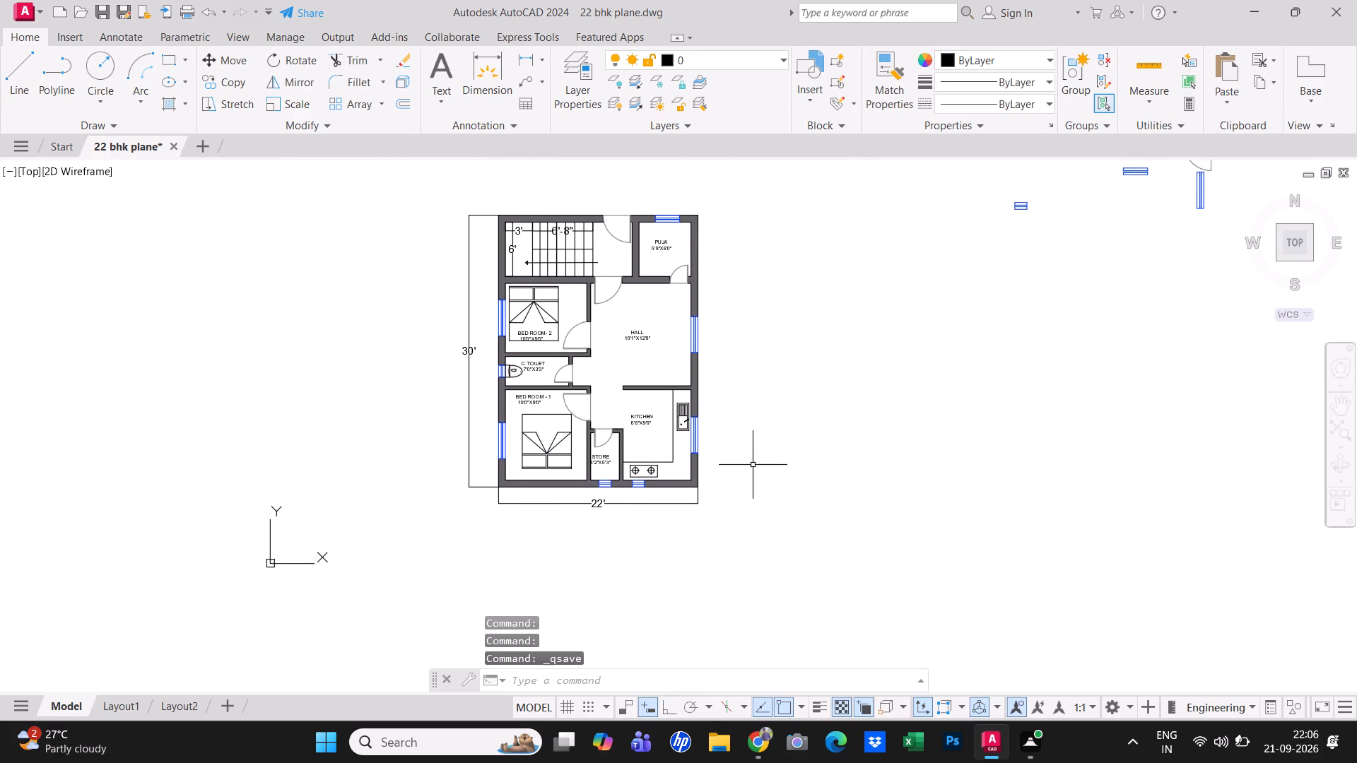
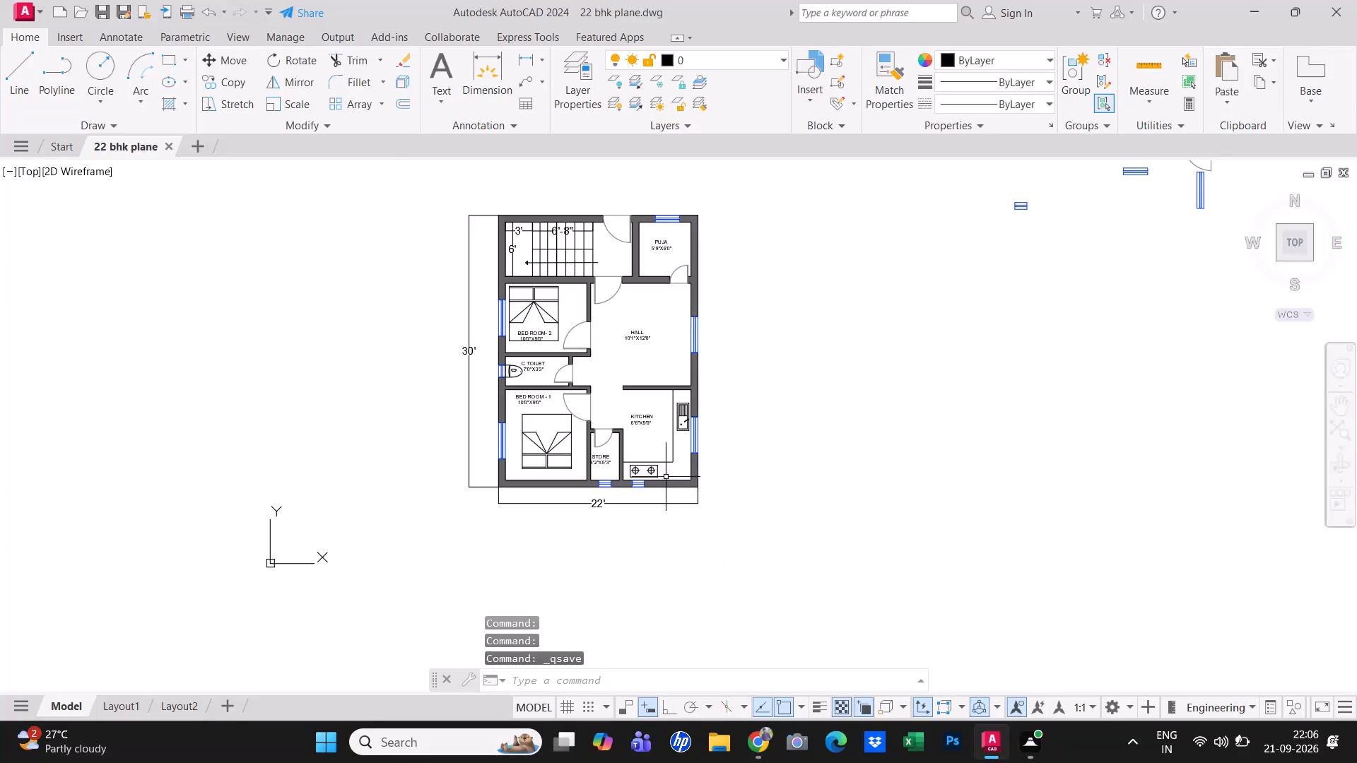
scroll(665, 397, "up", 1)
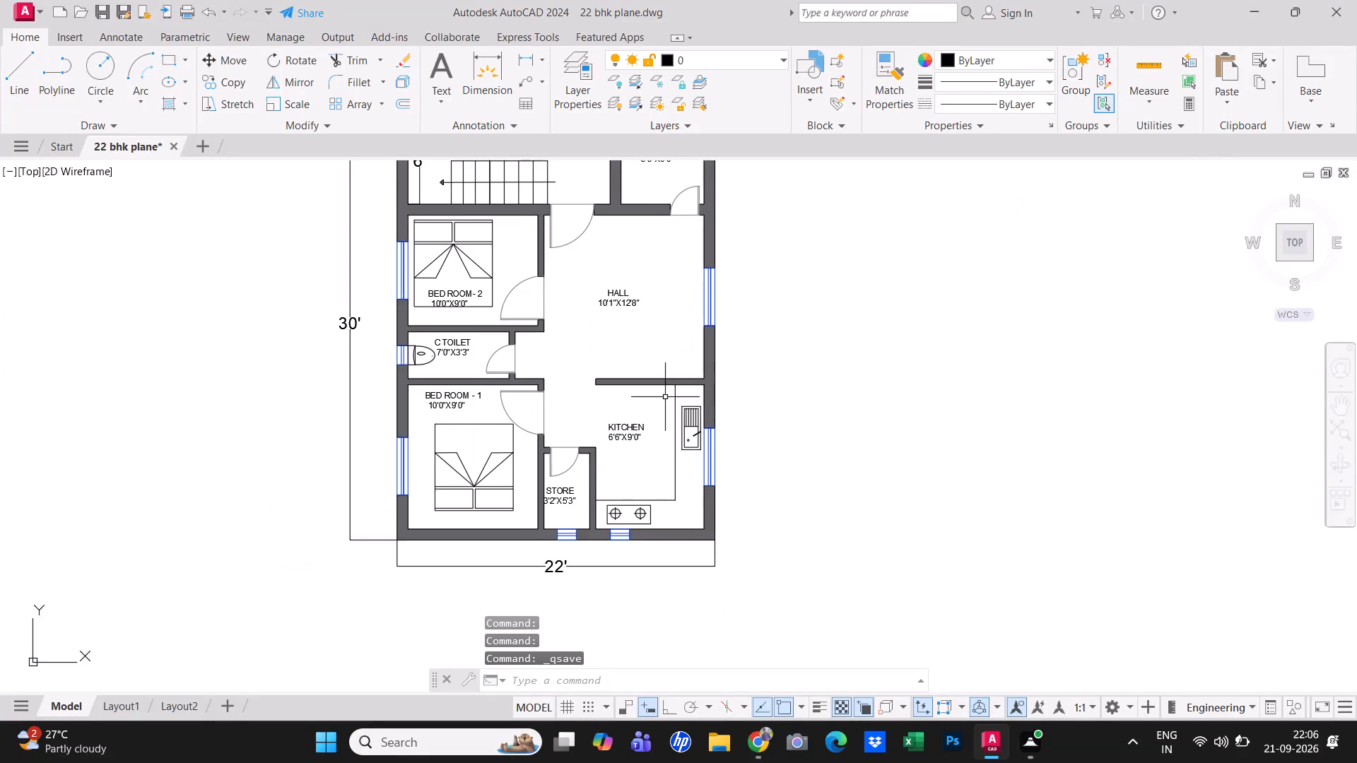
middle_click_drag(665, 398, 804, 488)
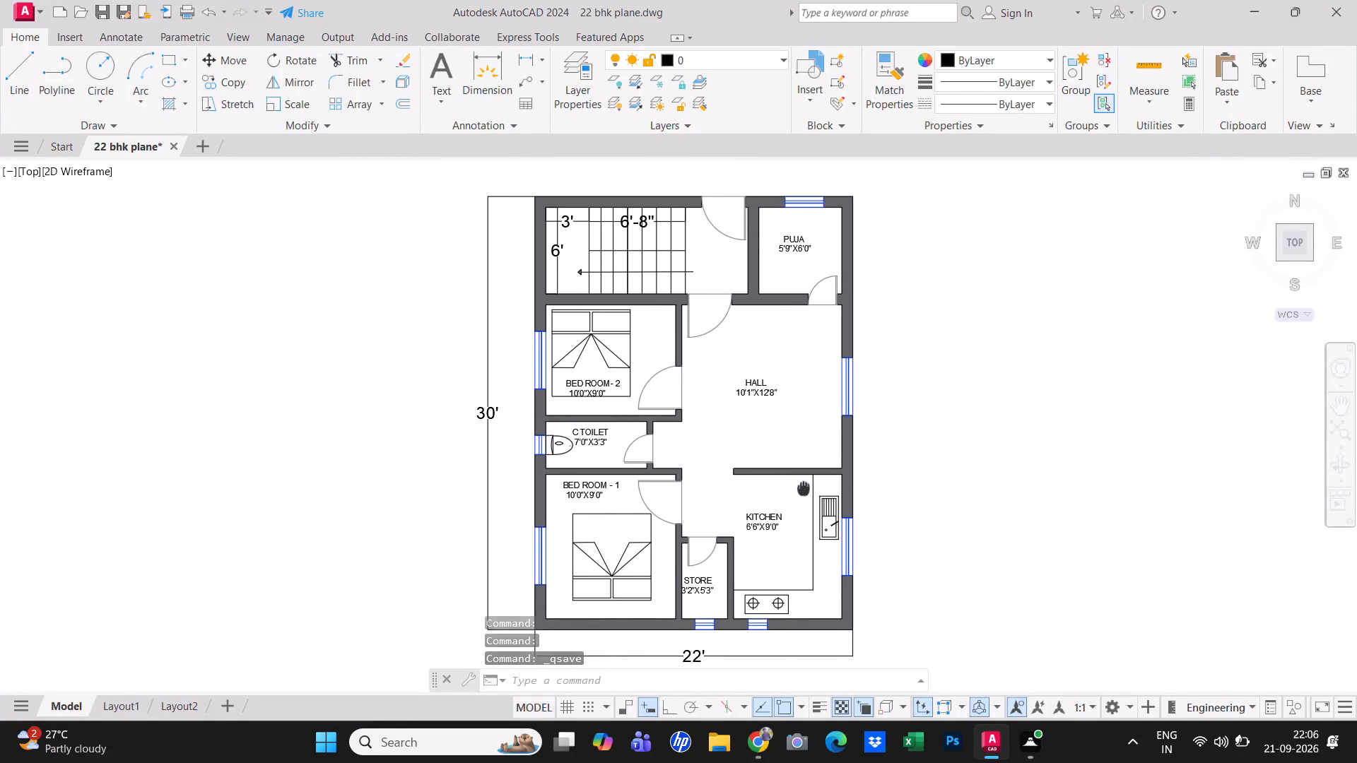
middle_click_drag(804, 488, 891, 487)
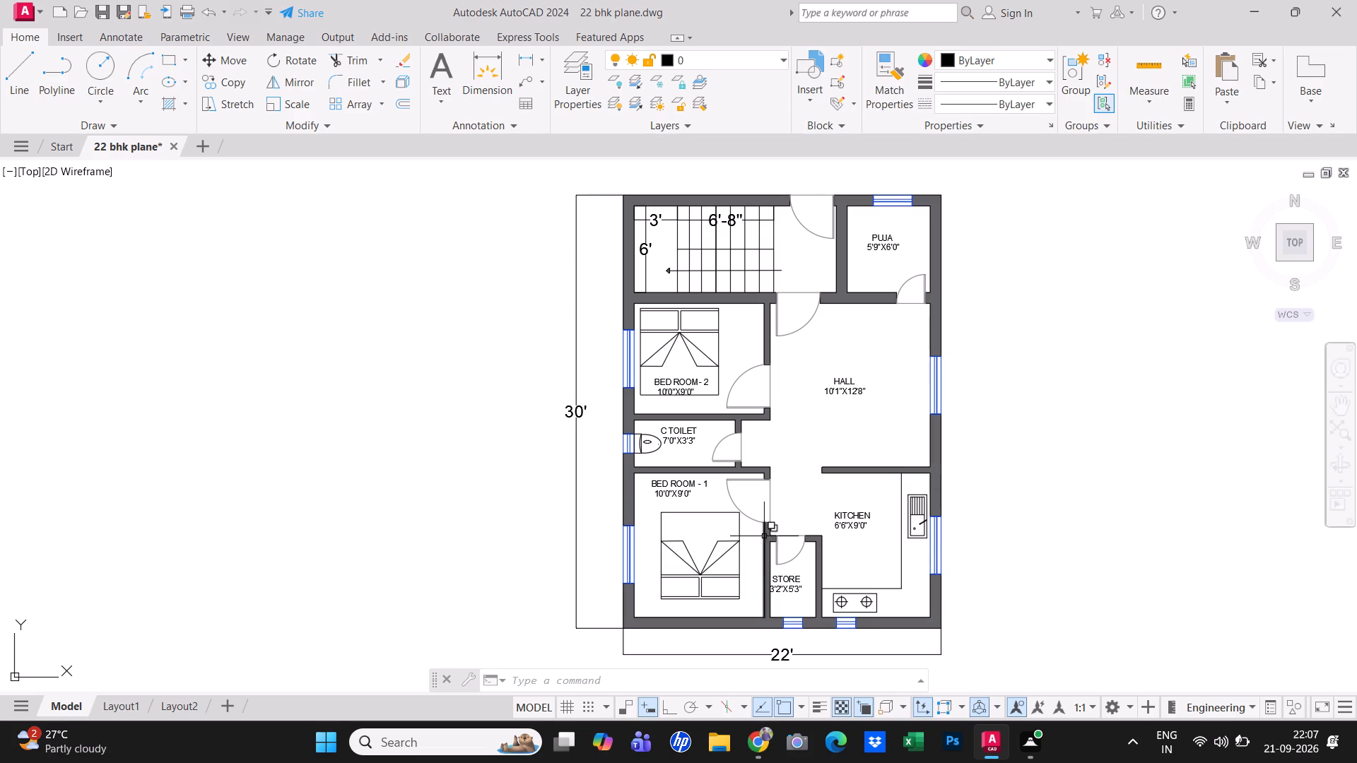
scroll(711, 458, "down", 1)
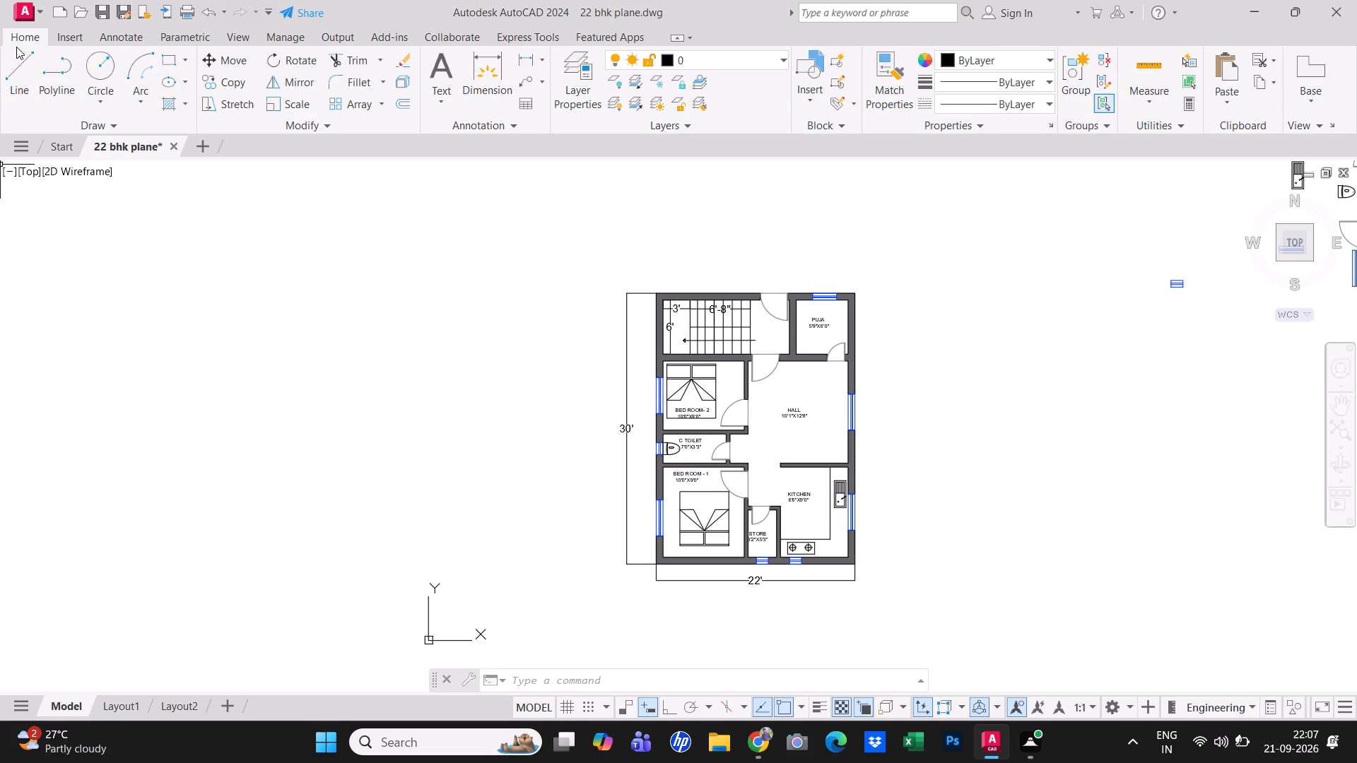
Save the drawing to the Desktop as "22 bhk plane" in AutoCAD 2018 DWG format, replacing the existing file.
left_click(42, 18)
left_click(83, 237)
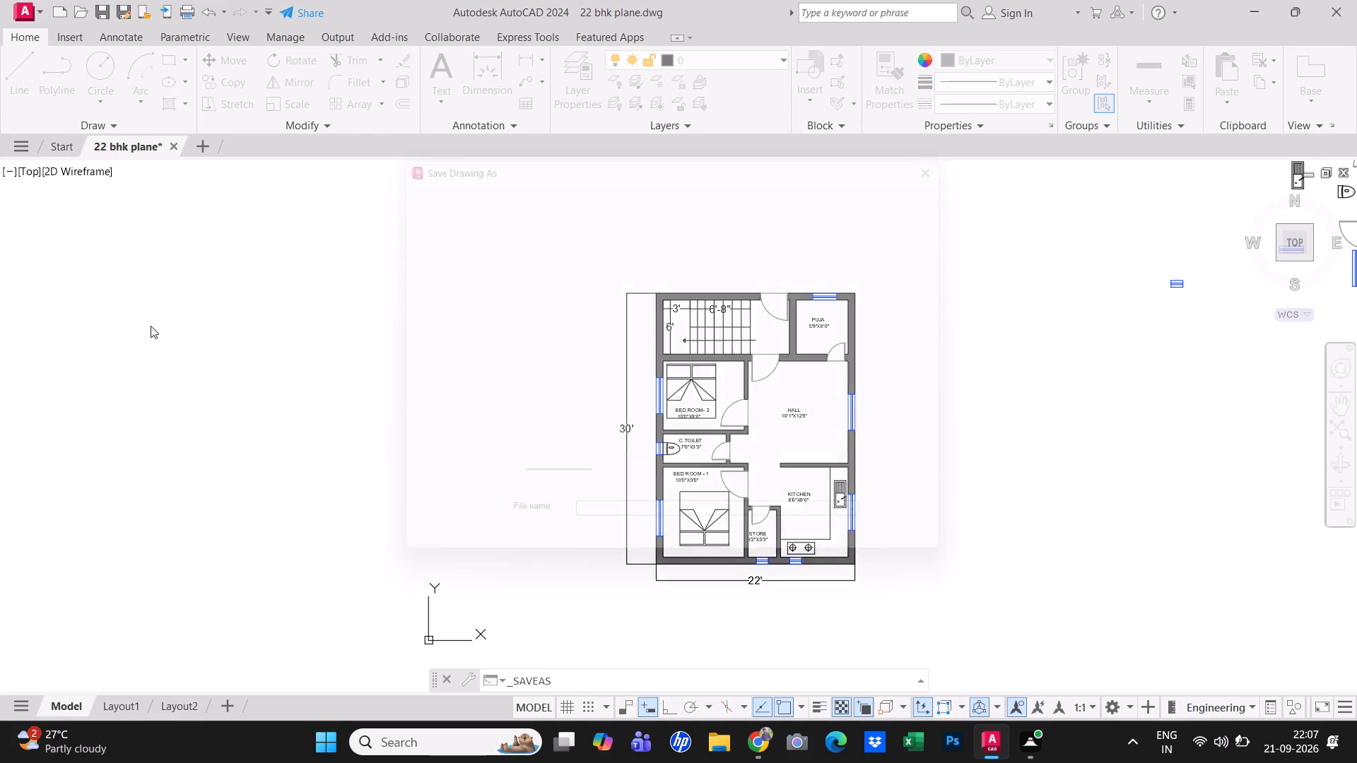
left_click(441, 331)
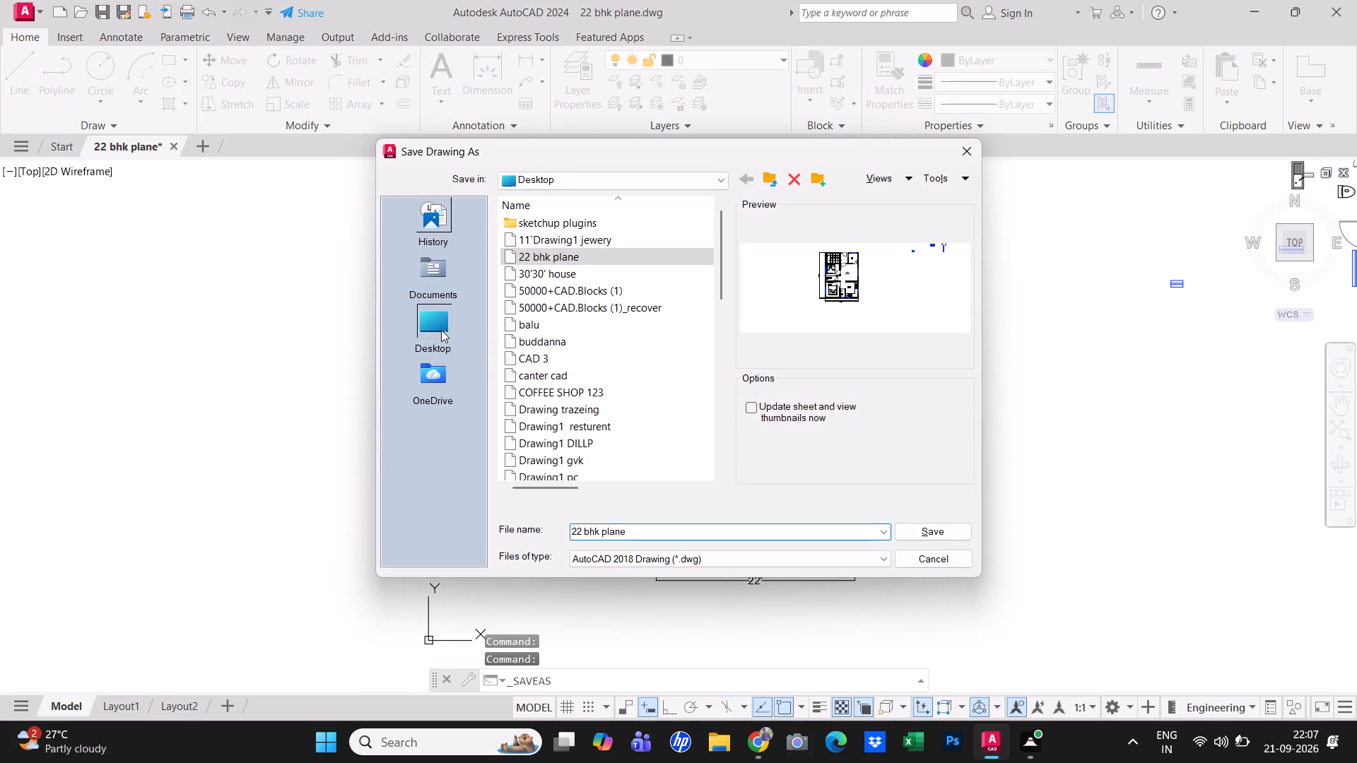
left_click(939, 533)
left_click(657, 410)
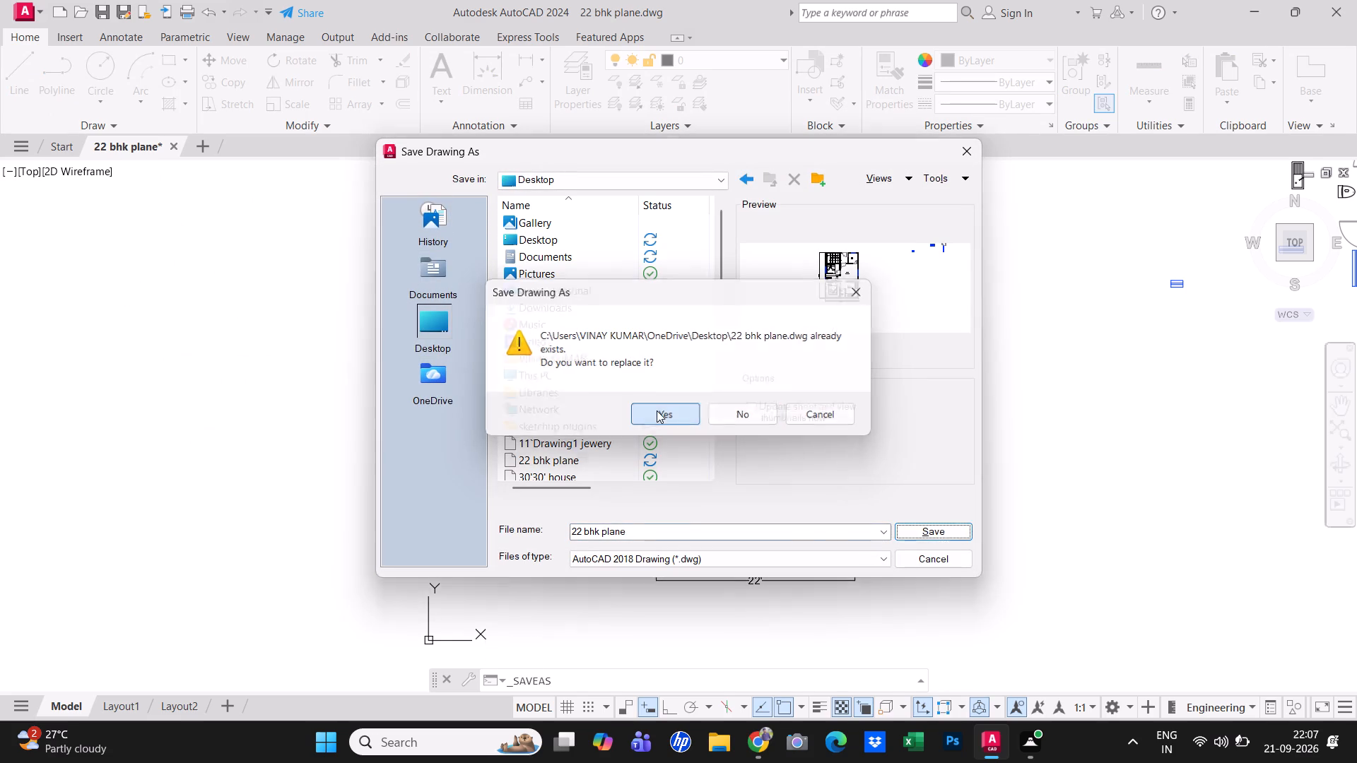